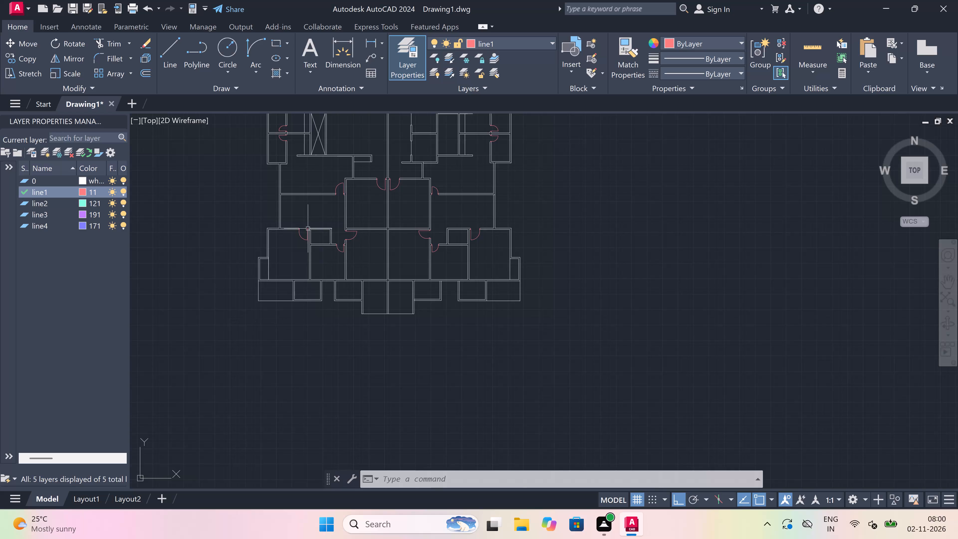
Draw a jamb line across the top wall of the lower-left small room near its left corner, continuing with a 2" stub rightward from its midpoint.
scroll(308, 229, up, 1)
scroll(304, 321, up, 1)
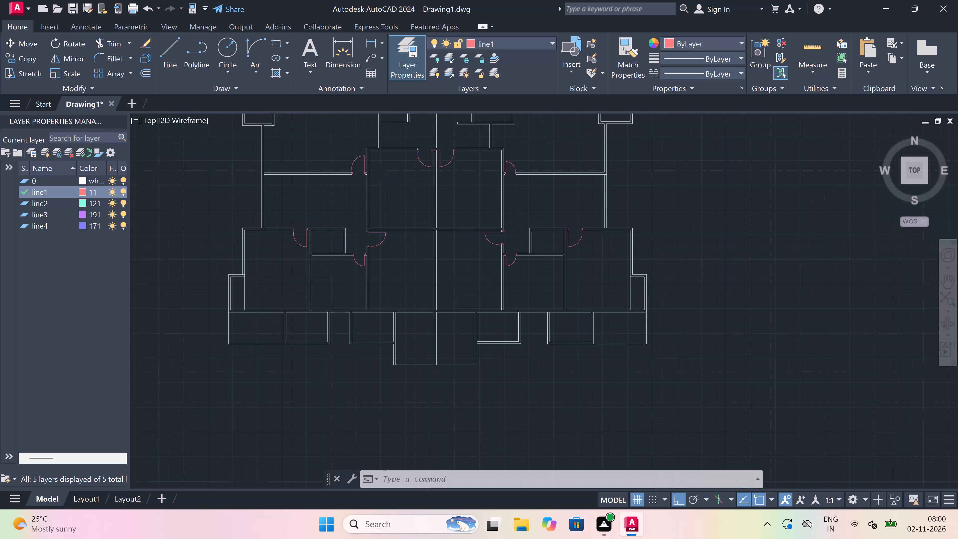
scroll(304, 322, up, 1)
scroll(273, 274, up, 1)
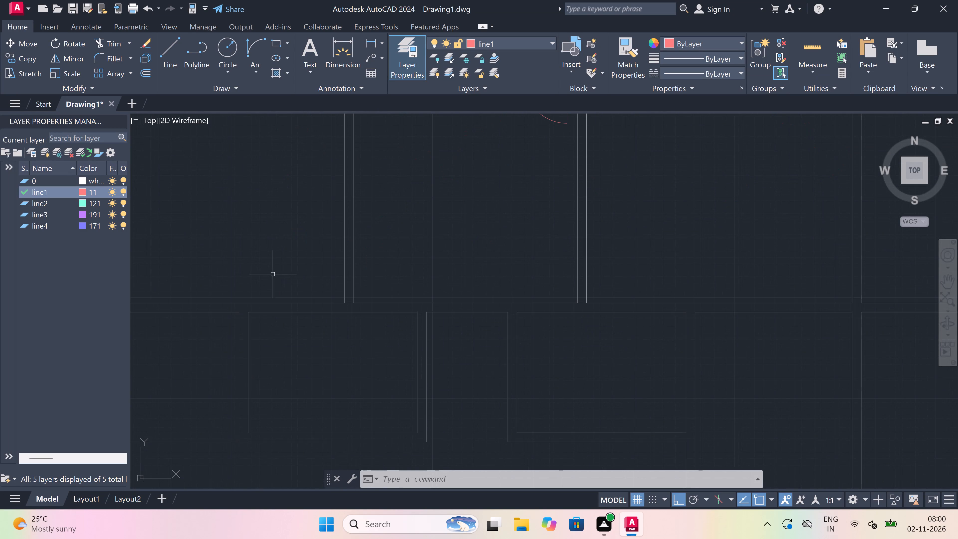
text(l)
key(space)
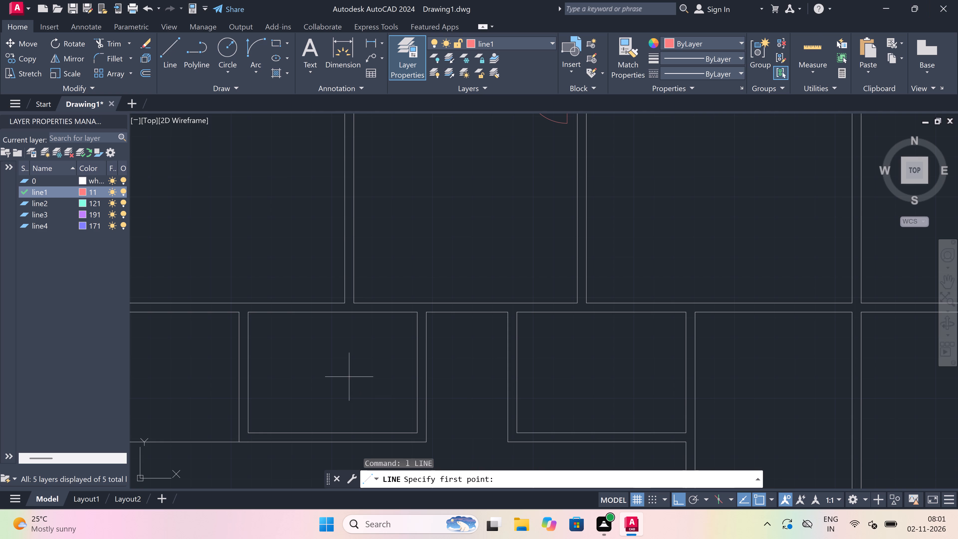
scroll(274, 318, down, 2)
scroll(254, 307, up, 2)
scroll(279, 324, up, 1)
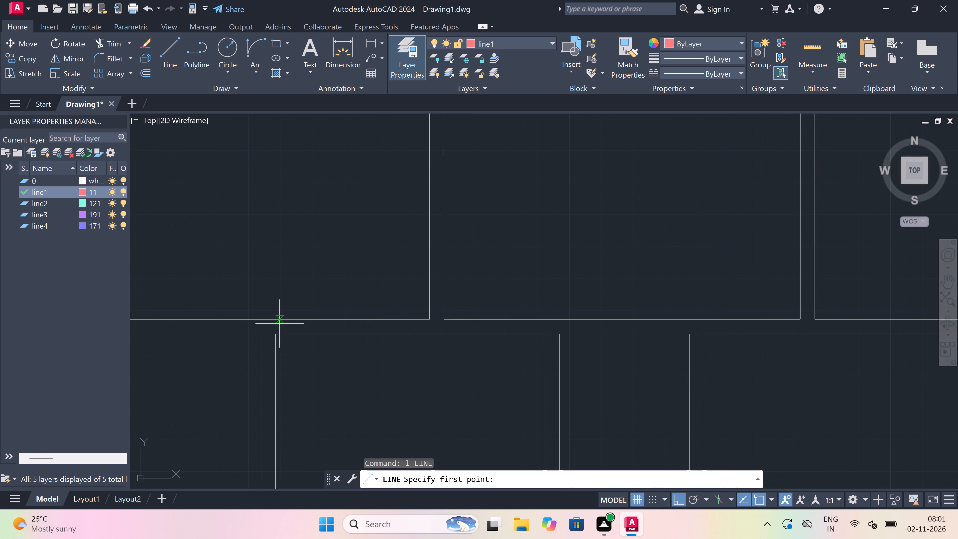
scroll(285, 334, up, 2)
click(287, 332)
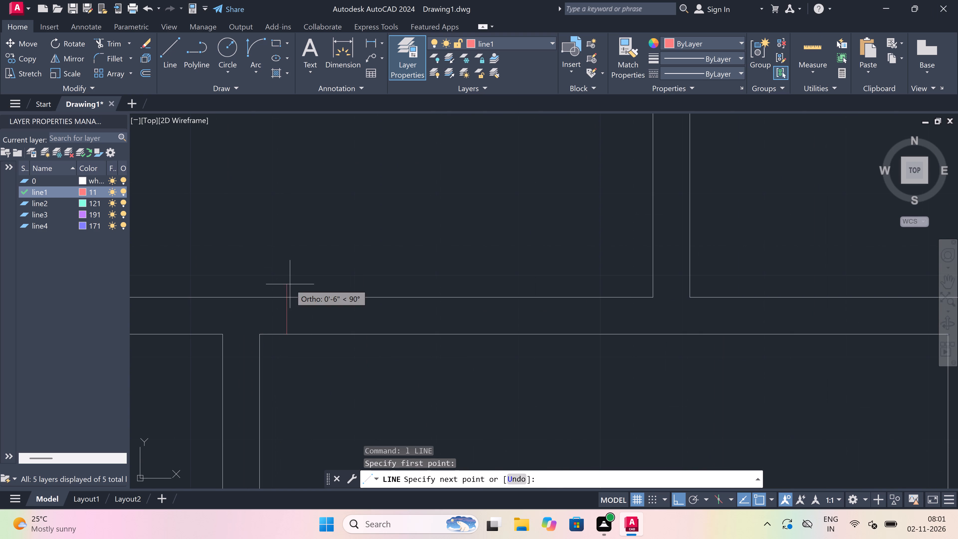
click(292, 297)
drag(291, 313, 293, 314)
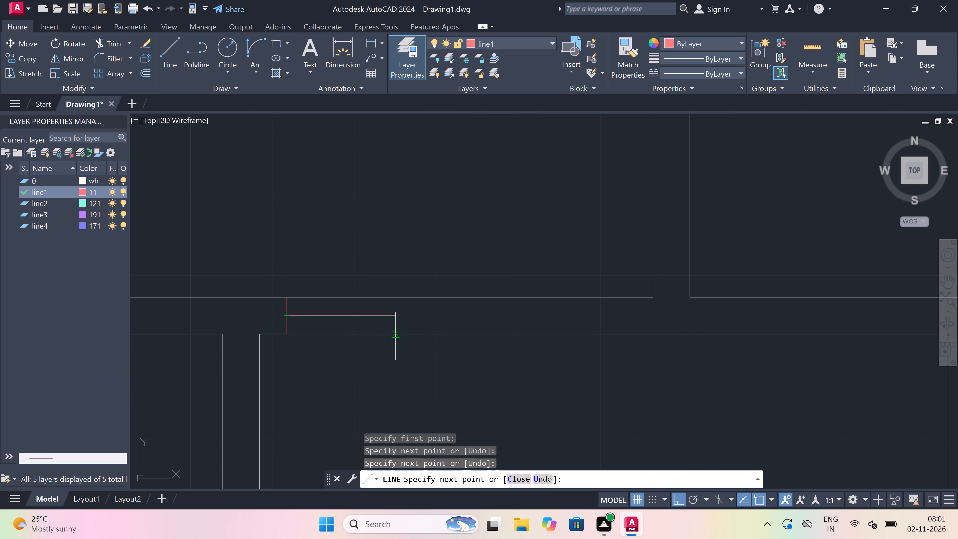
key(2)
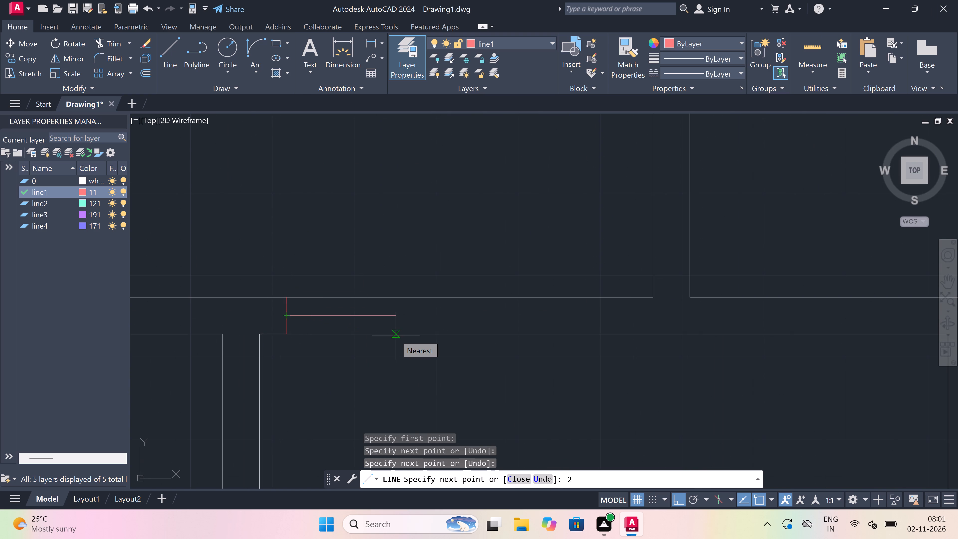
text(")
key(space)
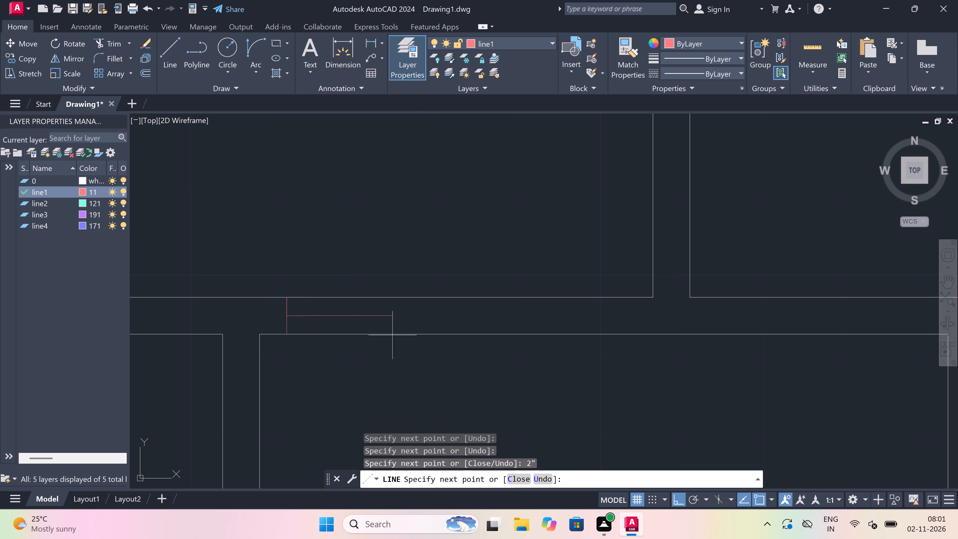
Continue from the stub's end with a 2' door leaf line running straight down into the small room.
scroll(277, 367, down, 3)
scroll(280, 371, up, 3)
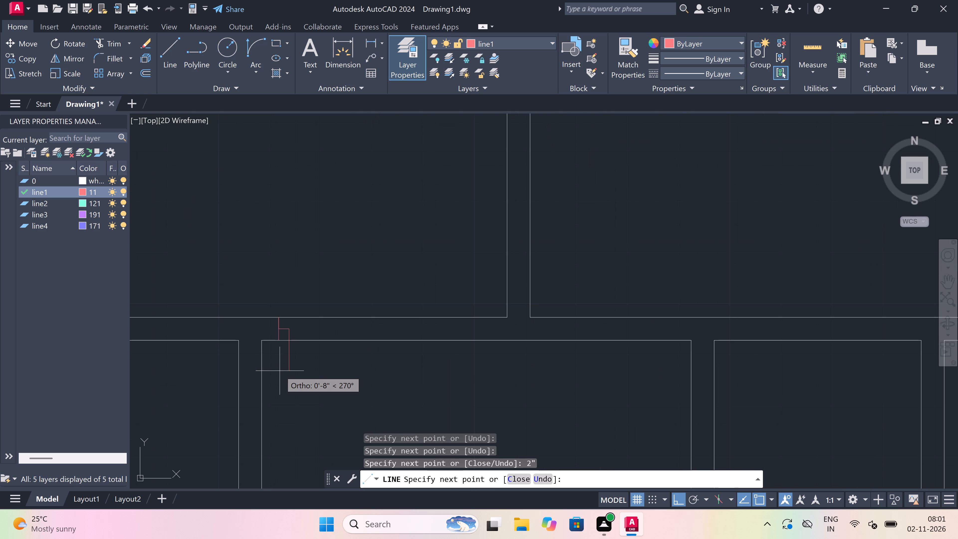
key(2)
text(')
key(space)
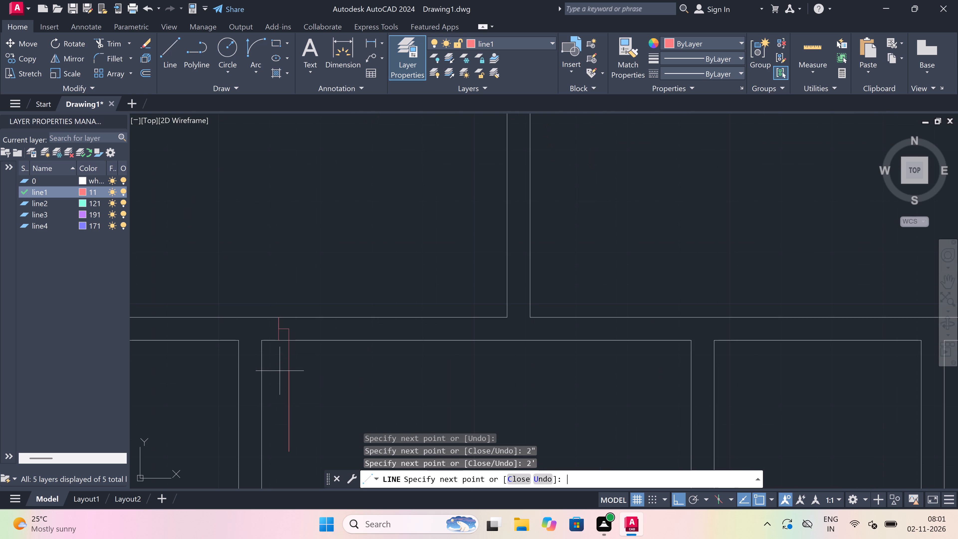
key(Escape)
Draw the opposite jamb line across the same wall, with a 2" stub from its midpoint pointing back towards the door leaf.
key(space)
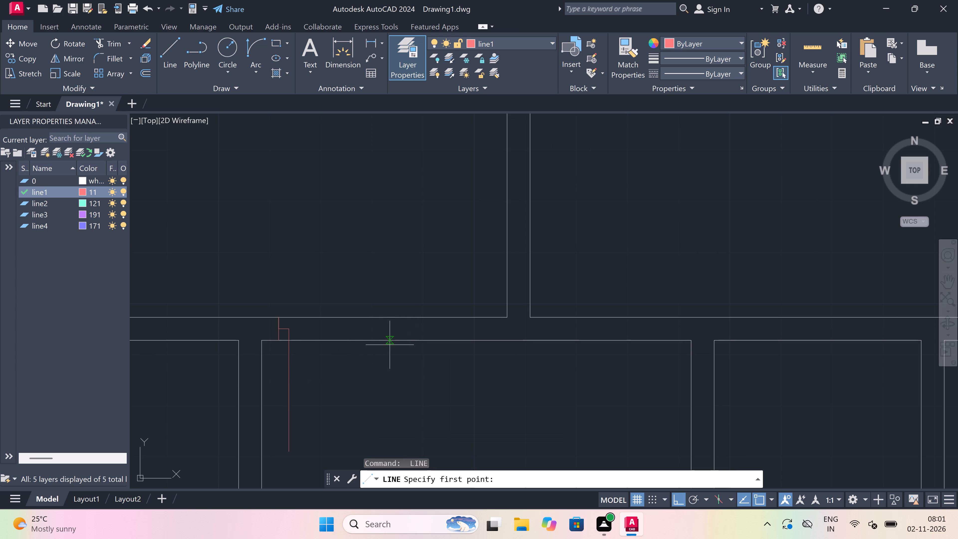
drag(387, 343, 387, 341)
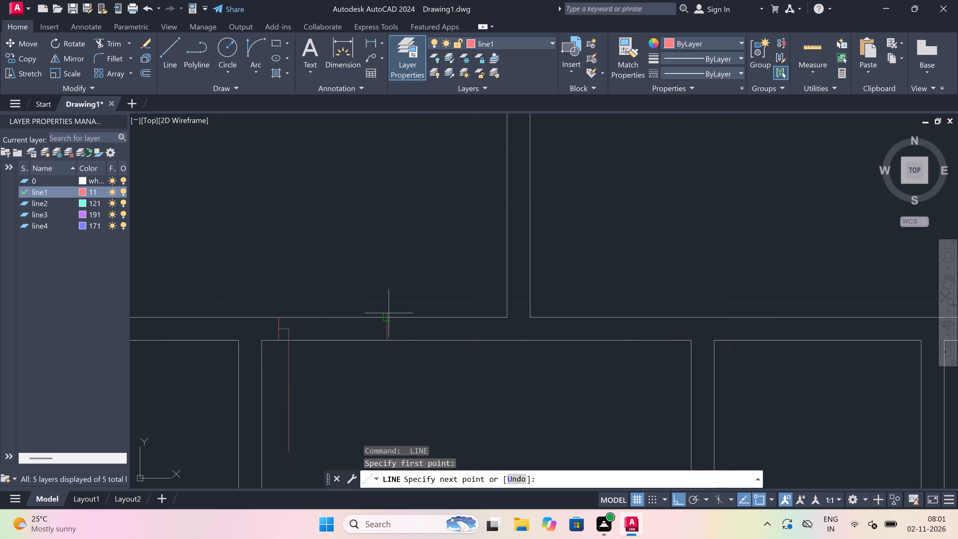
drag(389, 313, 389, 316)
click(386, 333)
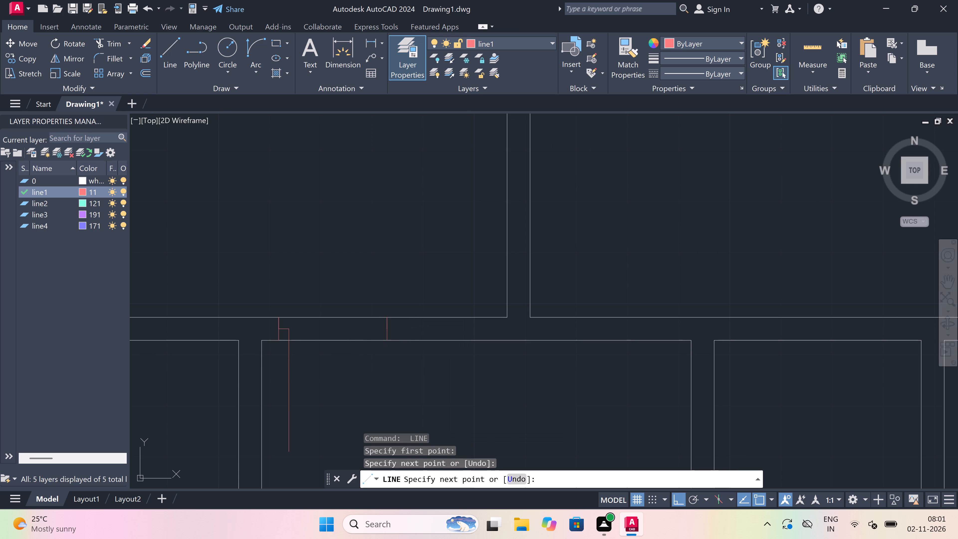
key(2)
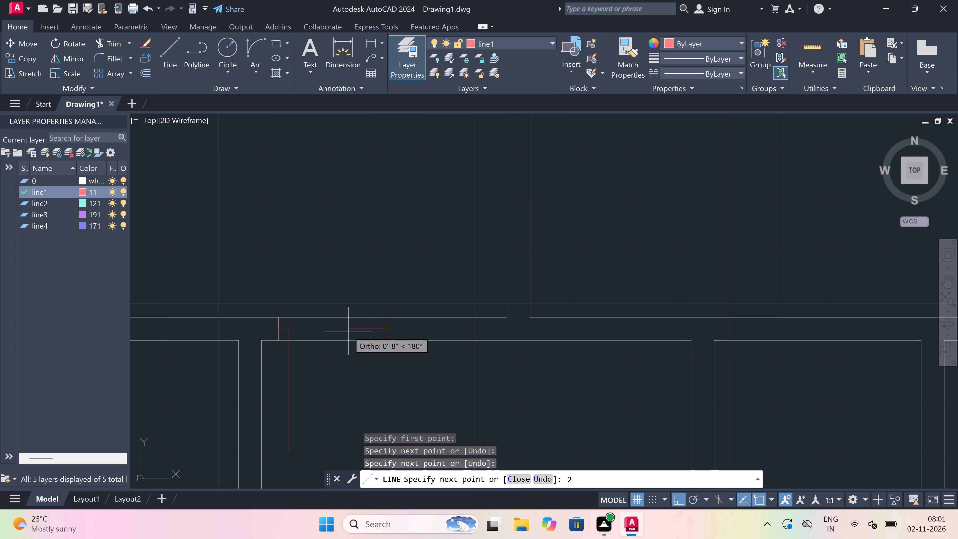
text(")
key(space)
key(Escape)
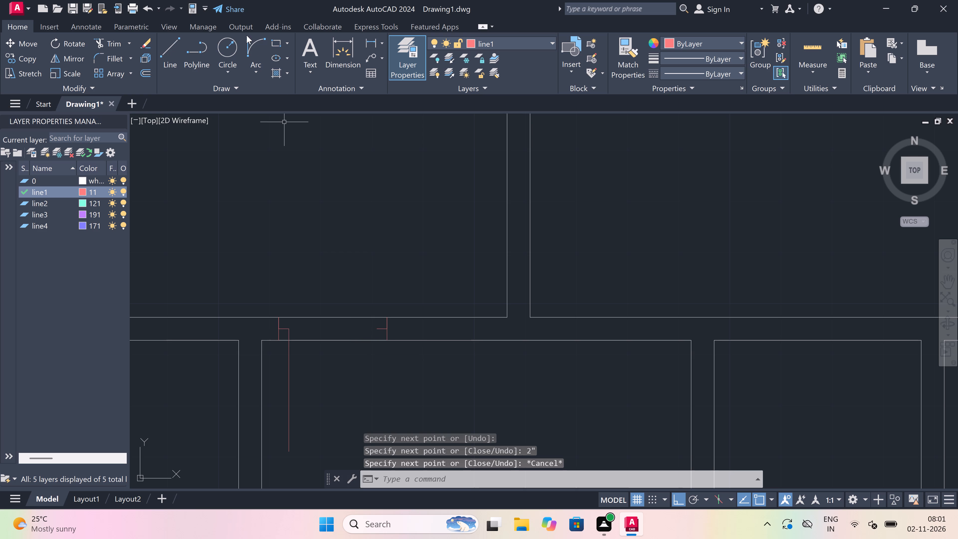
Draw the door swing arc from the leaf's lower end to the opposite jamb's stub, using a start, end and direction arc.
click(251, 47)
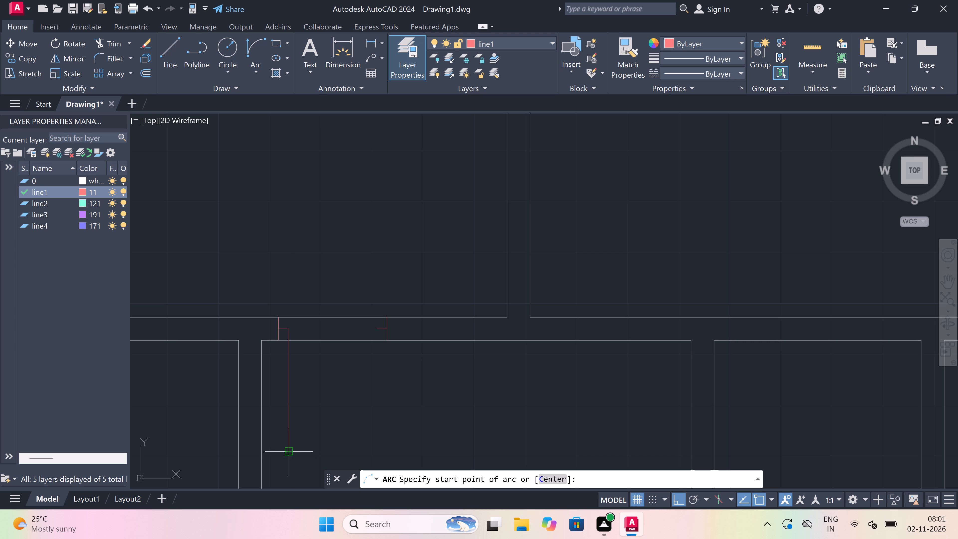
drag(286, 453, 295, 438)
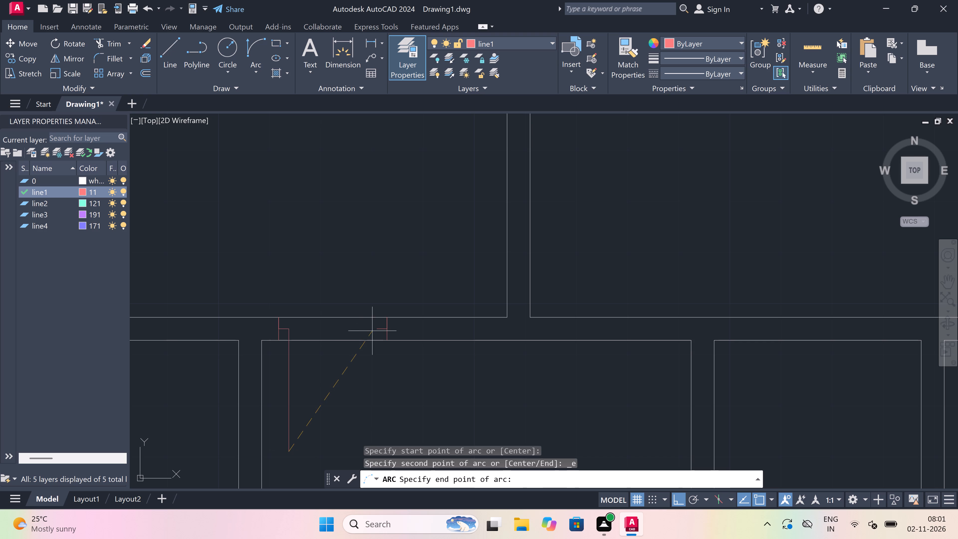
click(381, 331)
drag(470, 405, 471, 403)
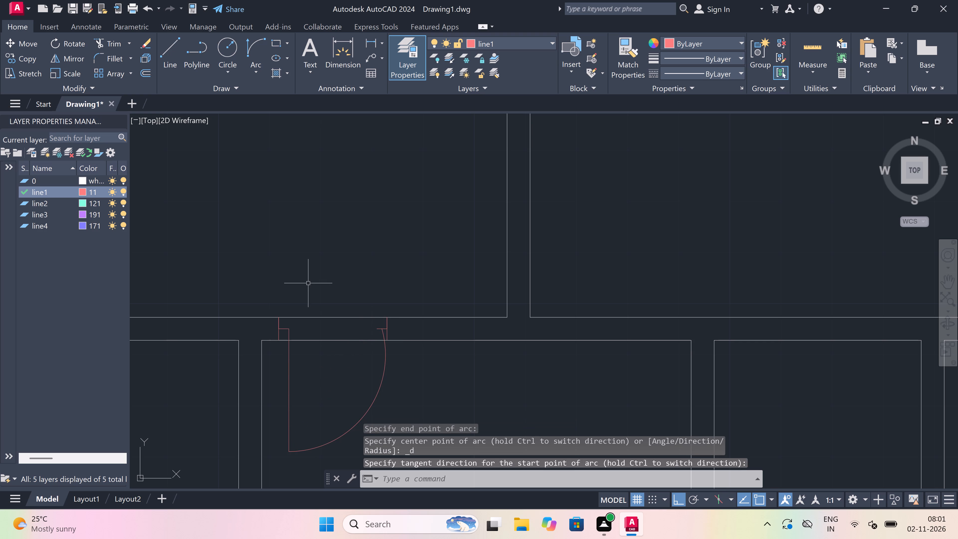
Trim both wall lines between the two jambs to open the doorway.
text(trv)
key(Escape)
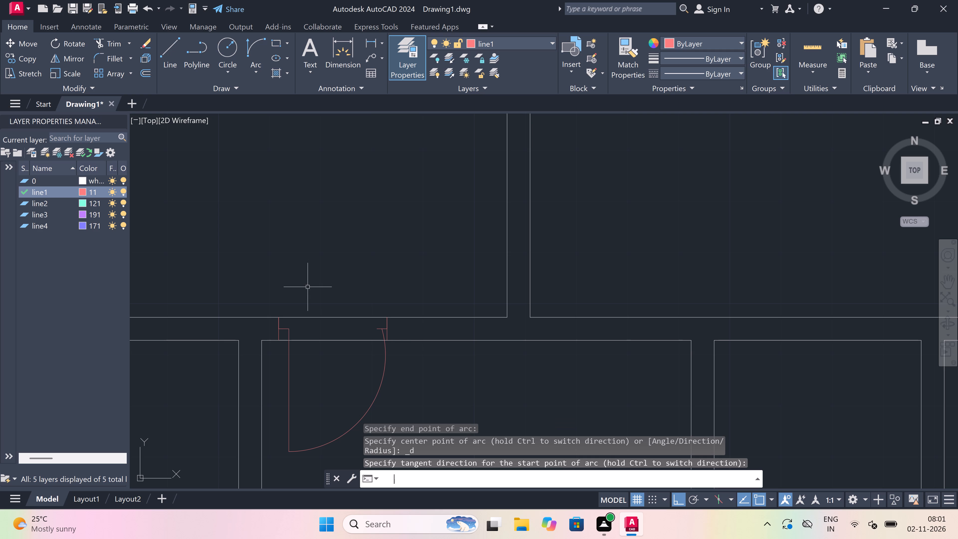
text(tr)
key(space)
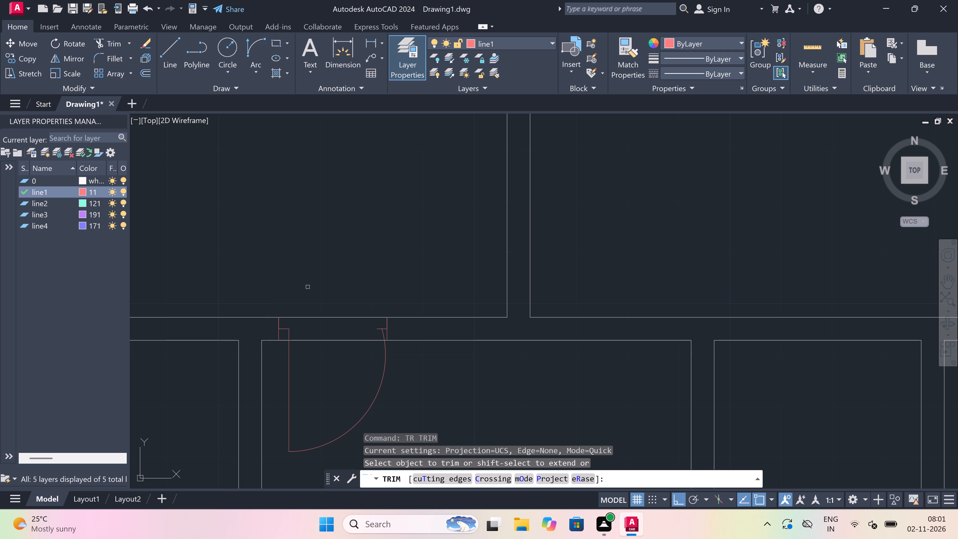
drag(316, 289, 318, 298)
click(320, 363)
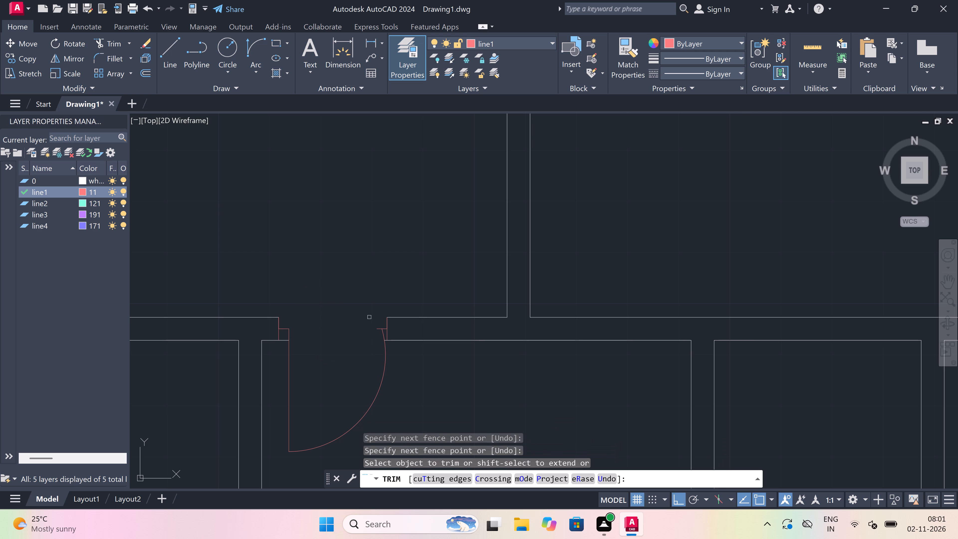
Trim the part of the opposite jamb's stub that extends past the door swing arc.
scroll(376, 340, up, 4)
click(376, 340)
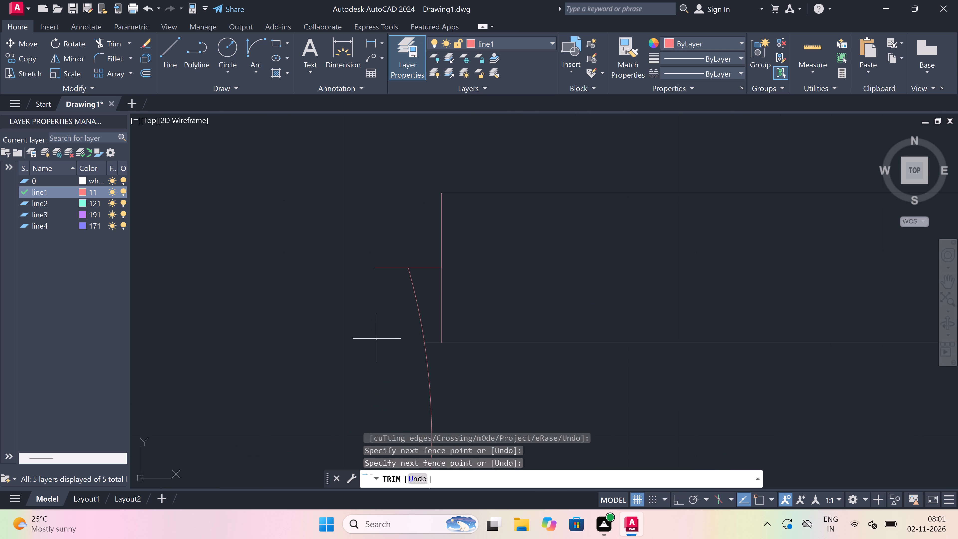
click(373, 253)
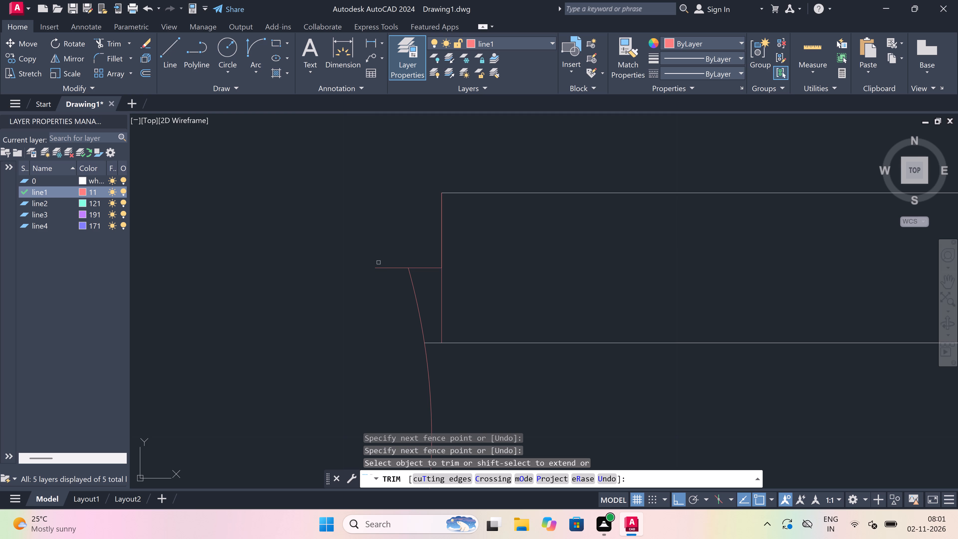
drag(385, 286, 388, 281)
click(401, 237)
key(Escape)
Draw a jamb line across the top wall of the small room left of the central bay, near its right corner, with a 2" leftward stub.
text(l)
key(space)
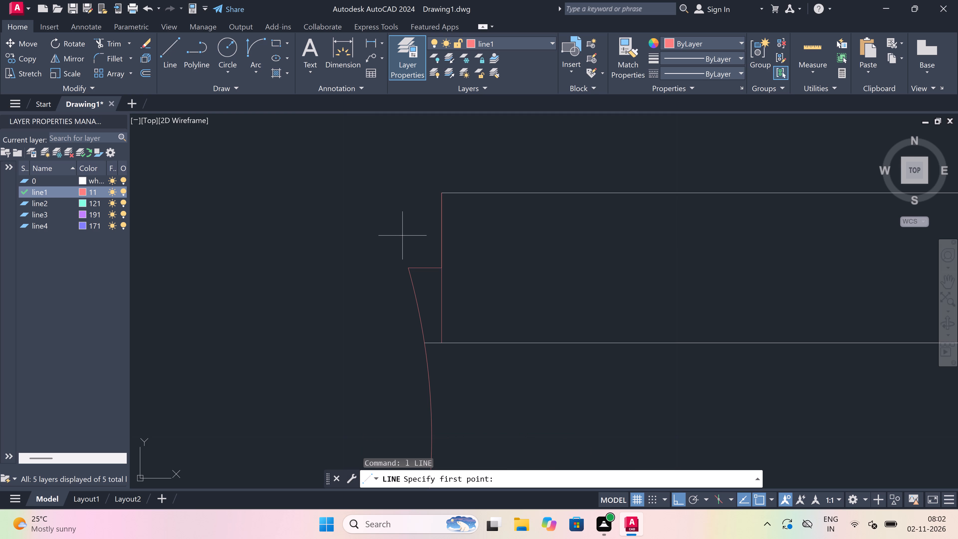
scroll(407, 177, down, 3)
scroll(311, 342, down, 8)
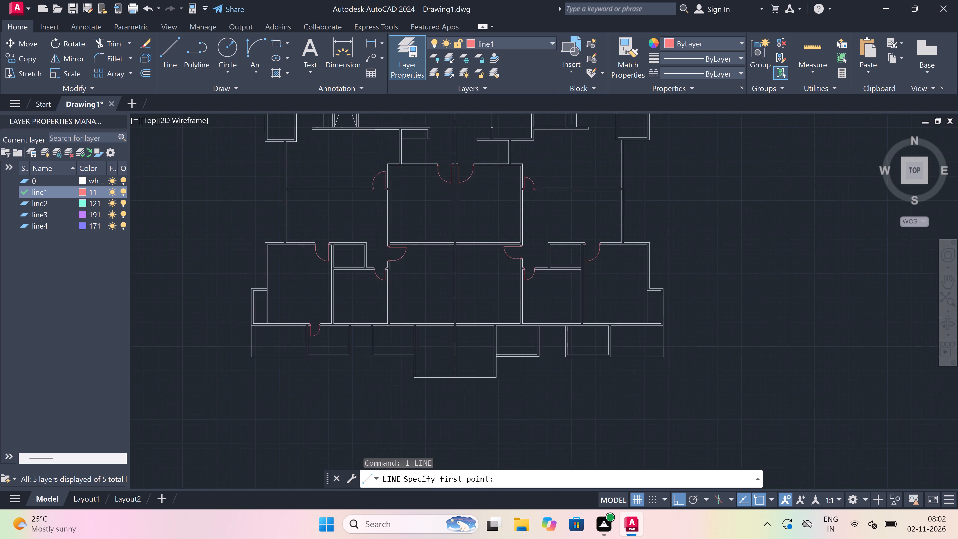
scroll(370, 330, up, 3)
scroll(370, 323, down, 2)
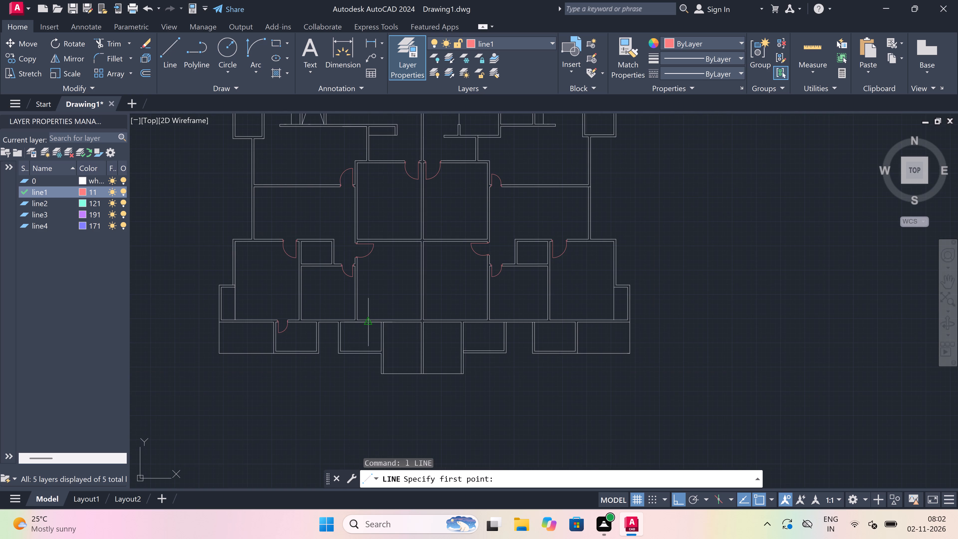
scroll(378, 310, up, 2)
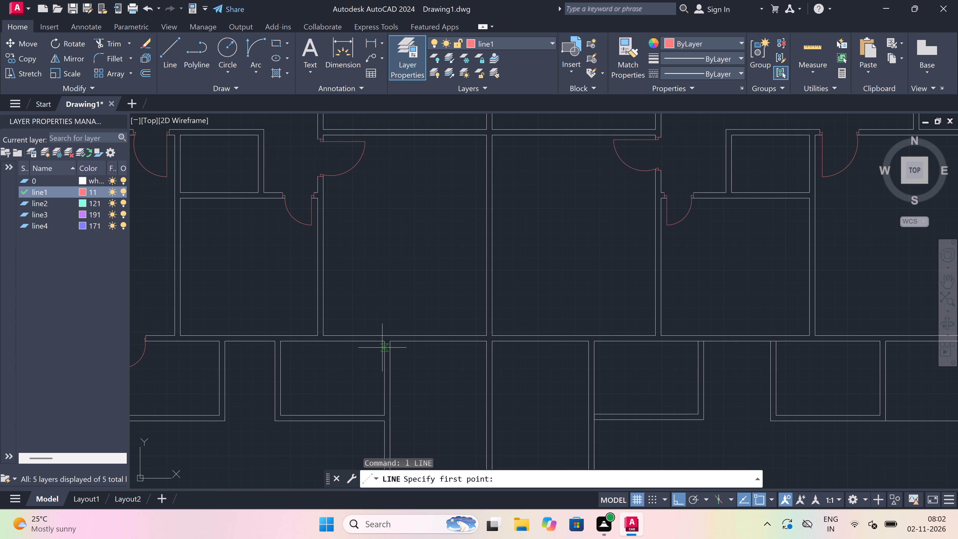
scroll(382, 337, up, 3)
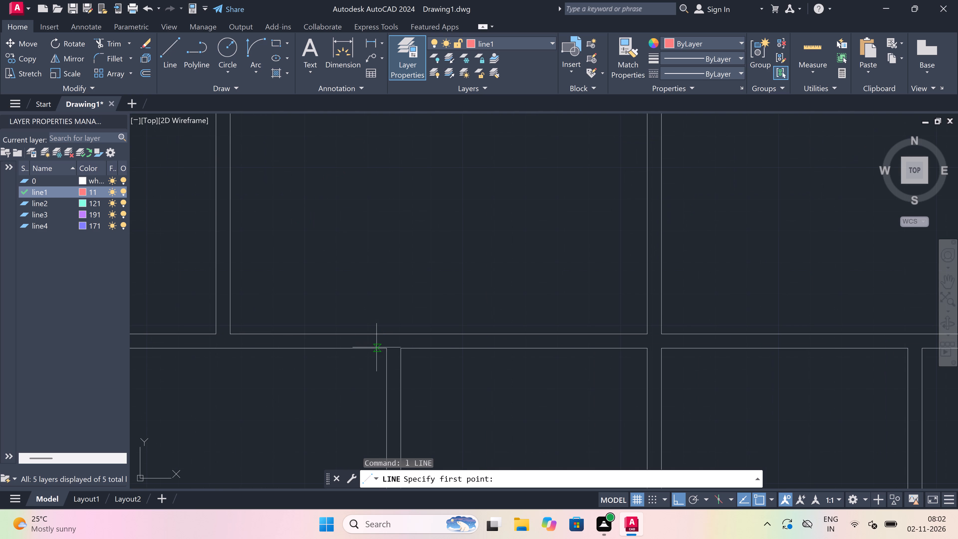
drag(376, 348, 375, 342)
click(372, 324)
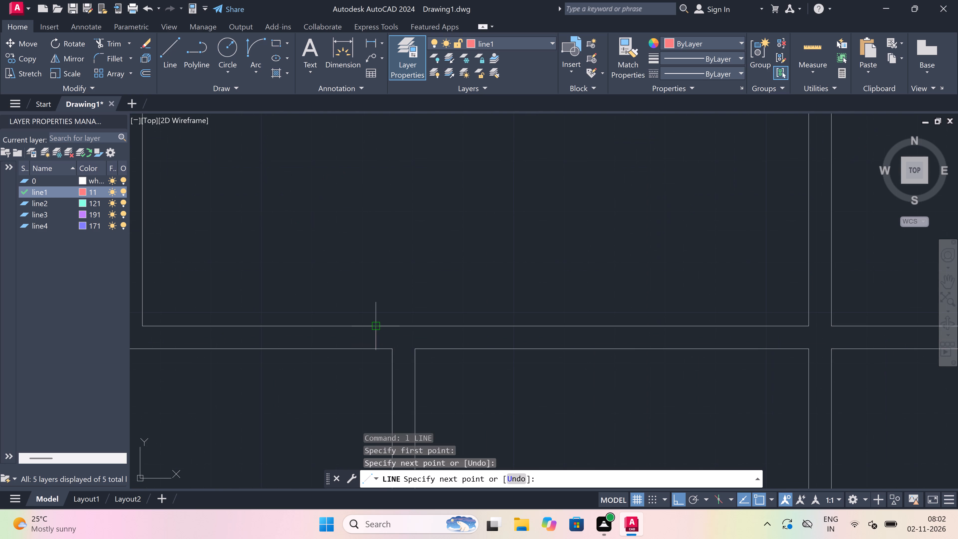
click(373, 335)
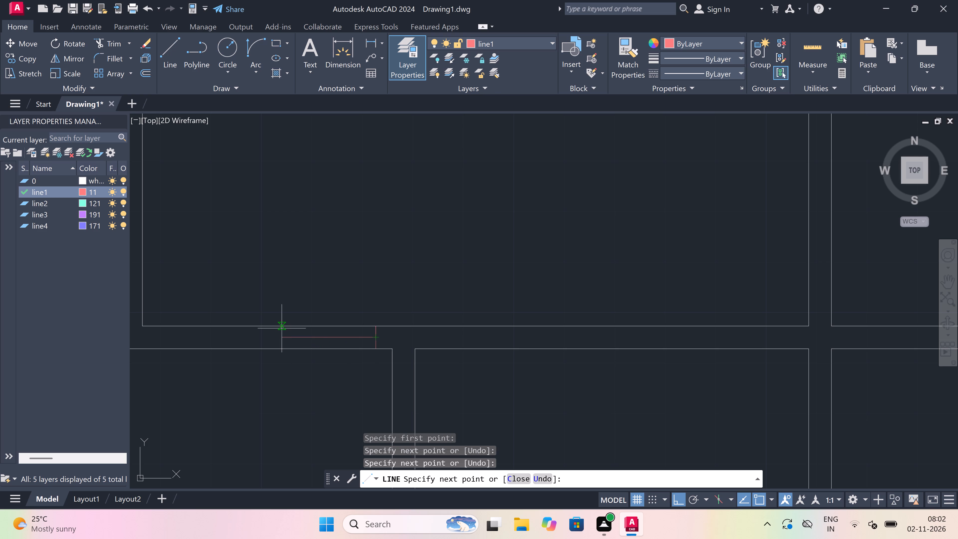
key(2)
key(shift+quotedbl)
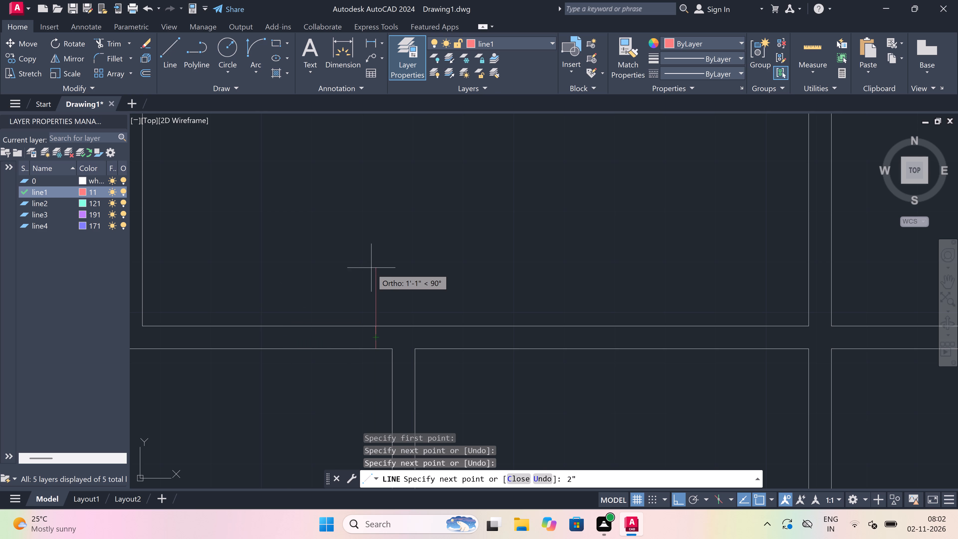
scroll(371, 268, down, 2)
scroll(337, 323, up, 3)
key(space)
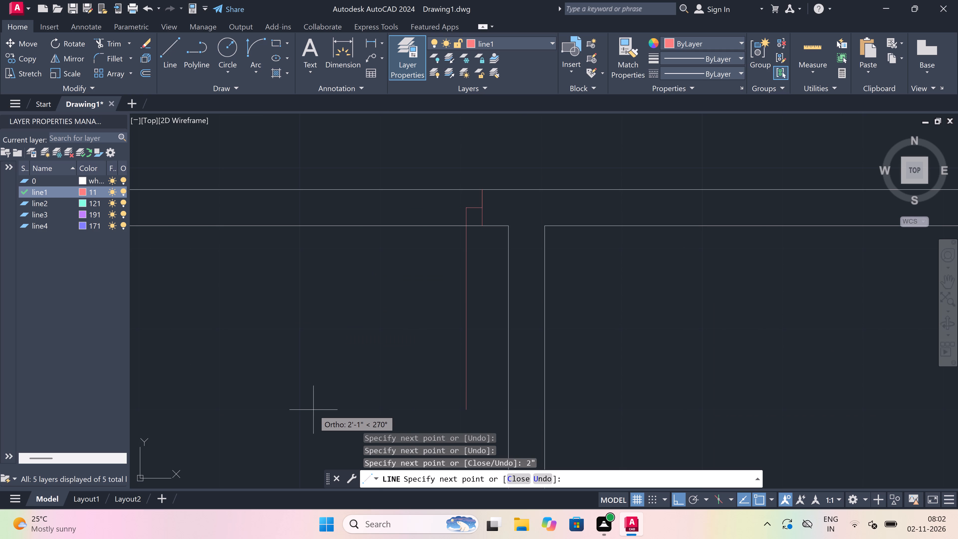
Continue from the stub's end with a 2' door leaf line running straight down into this room.
key(2)
text(')
key(space)
key(Escape)
Draw the opposite jamb line across the room's top wall, with a 2" rightward stub from its midpoint.
key(space)
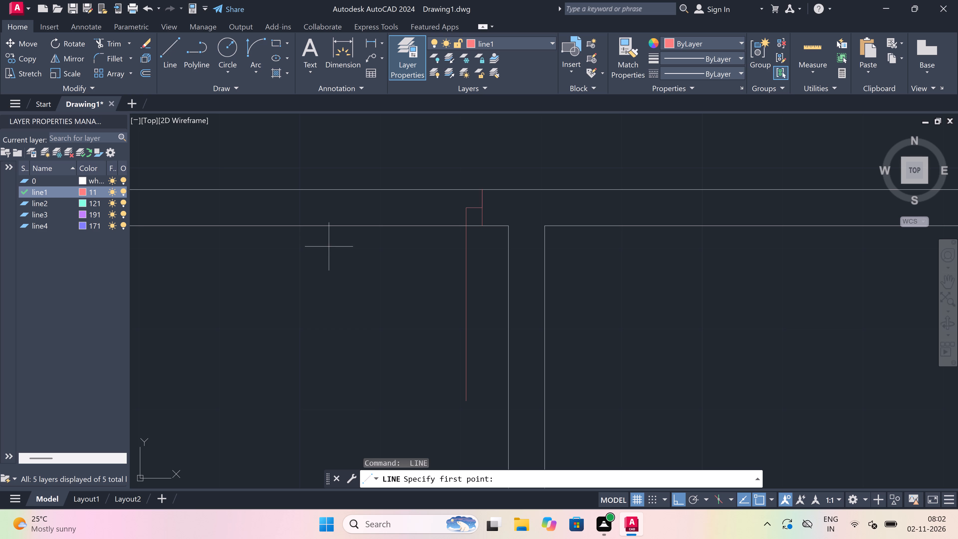
drag(324, 226, 322, 220)
click(321, 186)
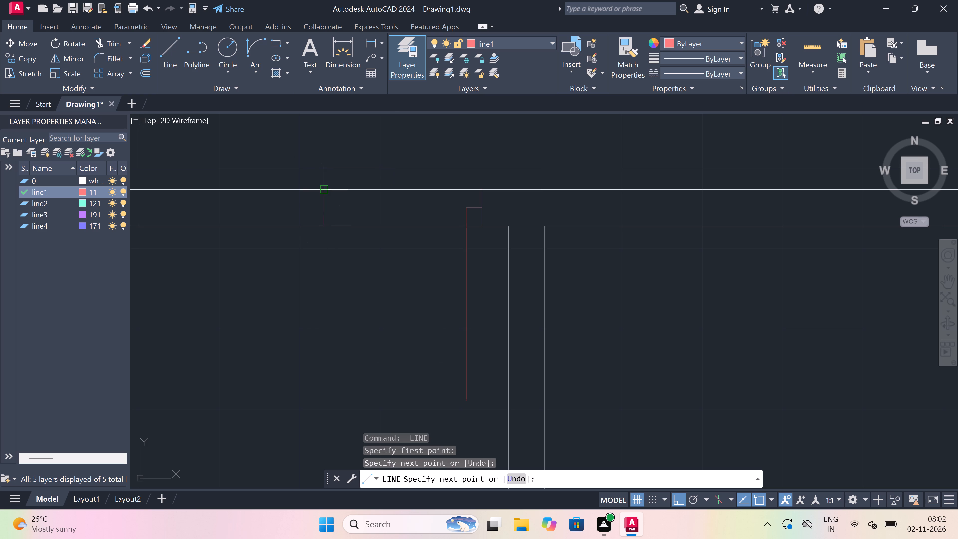
drag(322, 206, 330, 206)
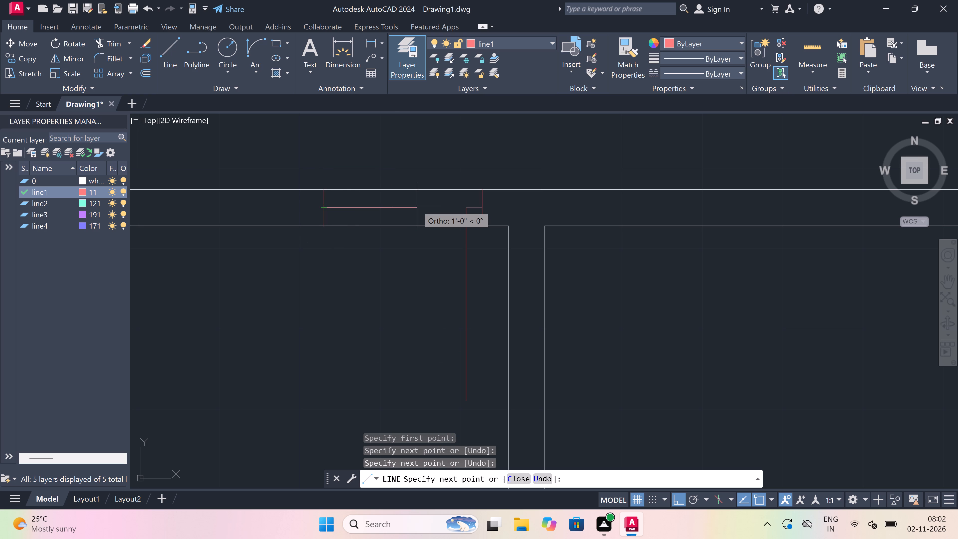
key(2)
text(")
key(space)
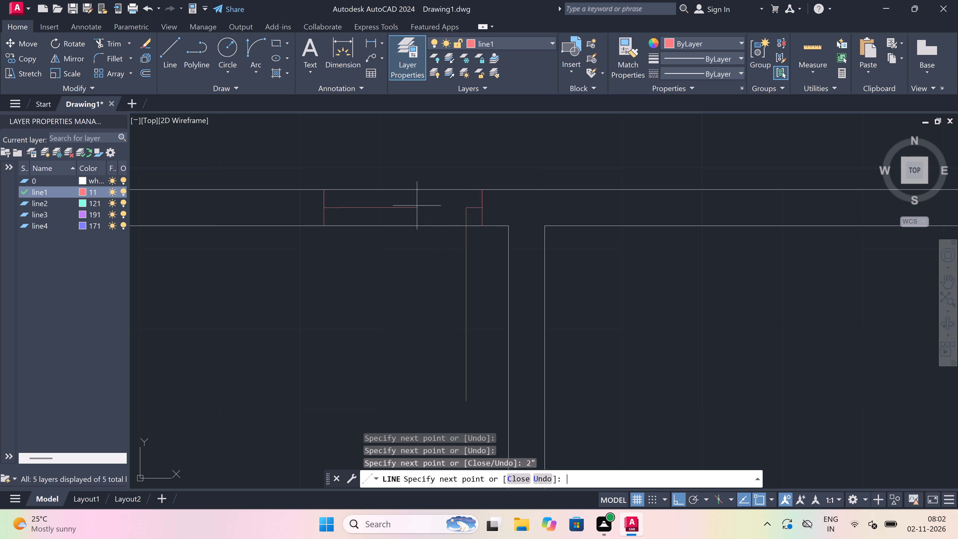
key(Escape)
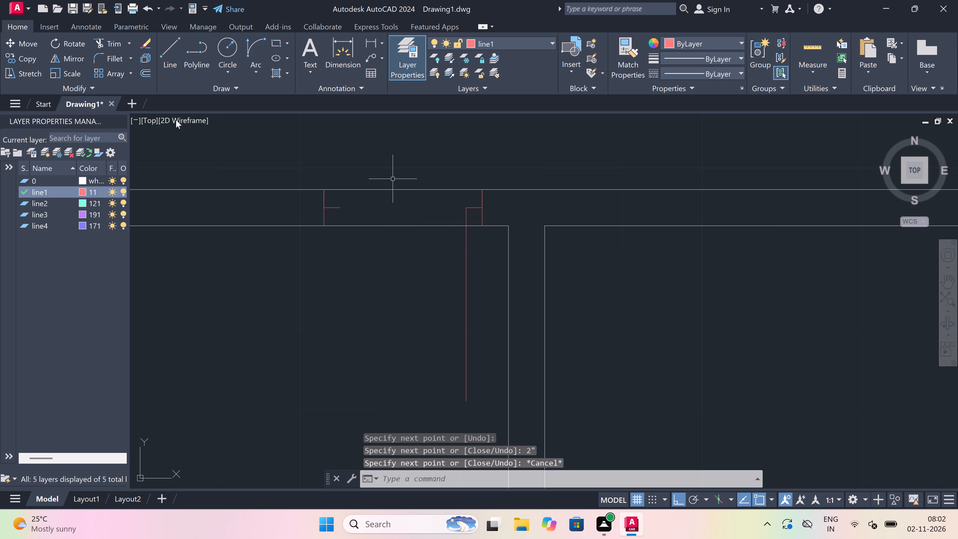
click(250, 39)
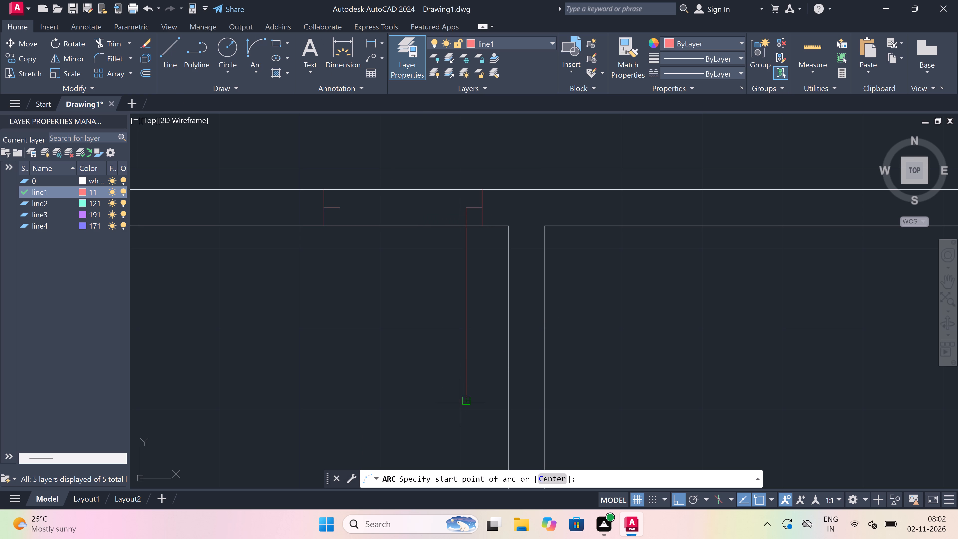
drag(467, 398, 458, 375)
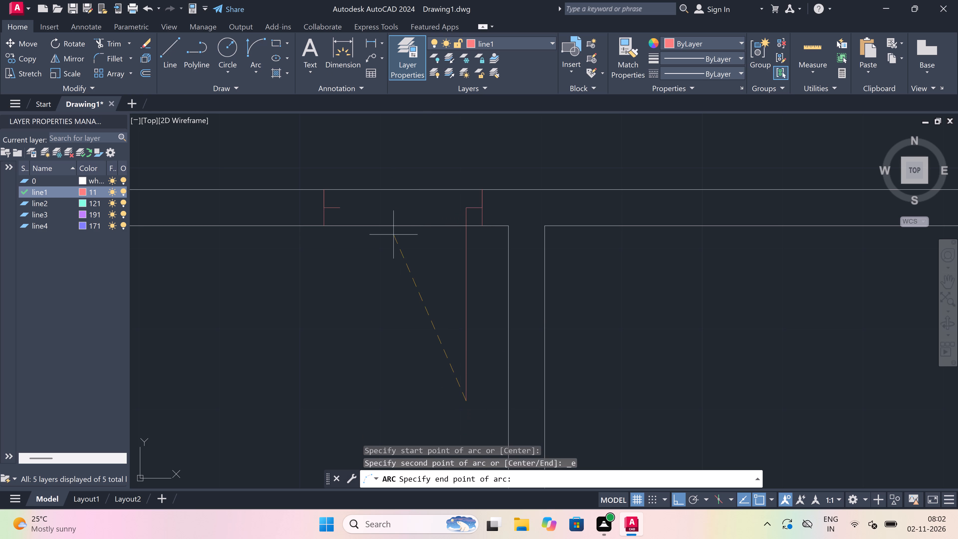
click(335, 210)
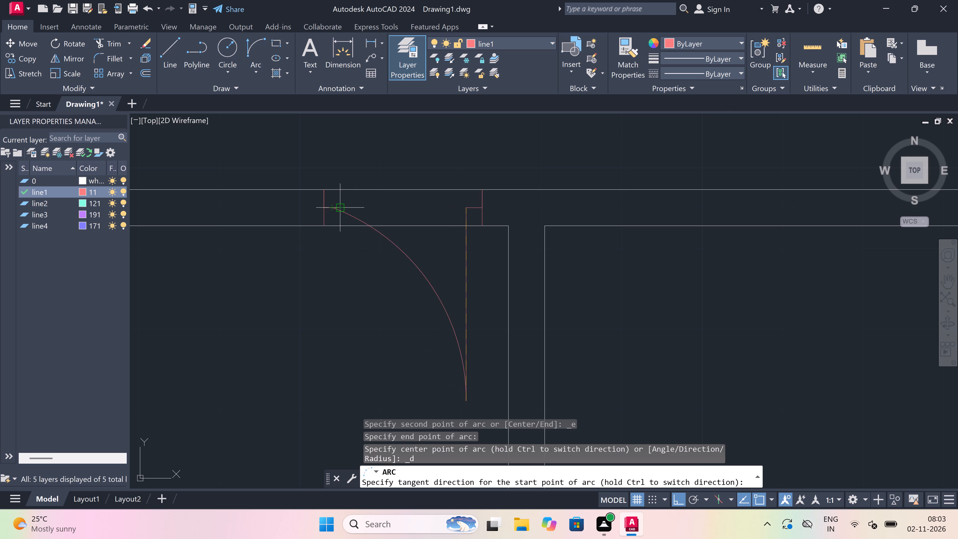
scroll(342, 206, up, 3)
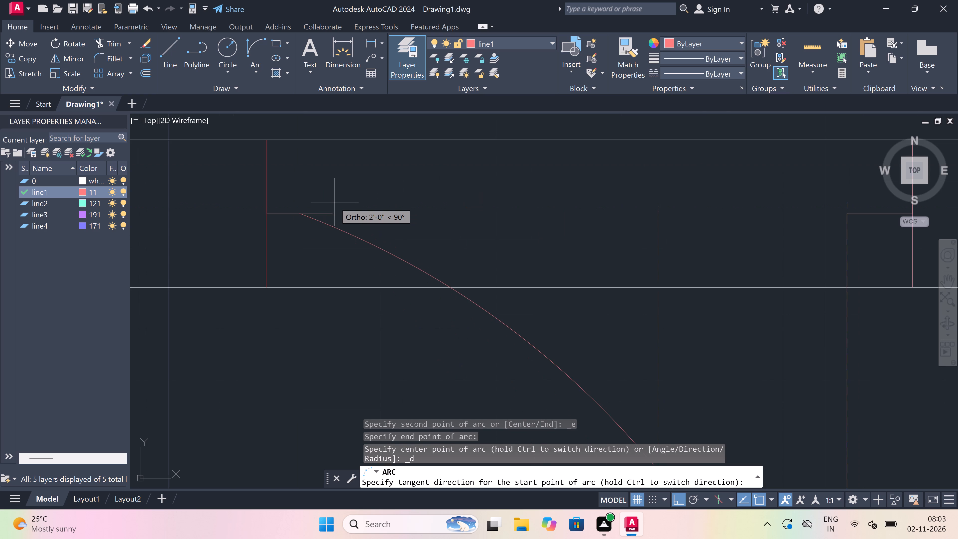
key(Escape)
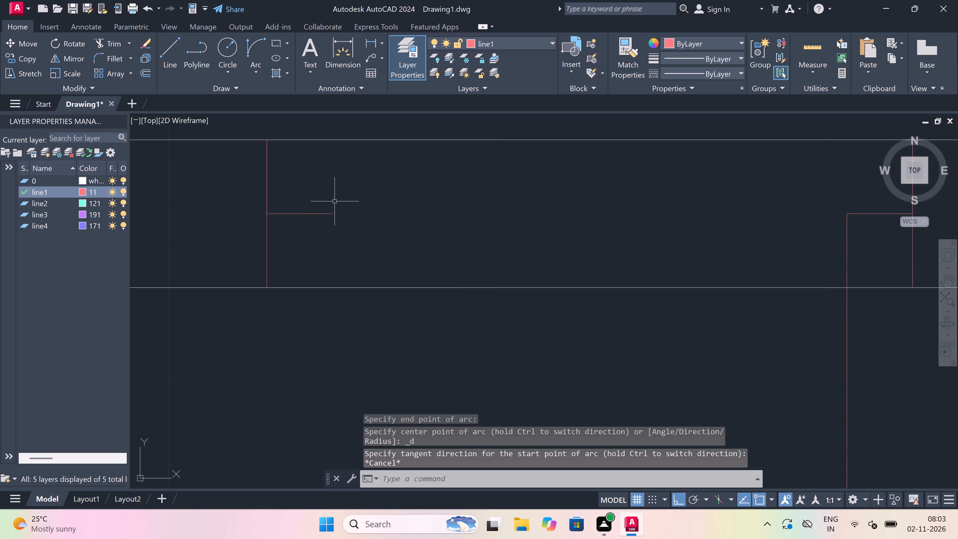
Draw a three-point swing arc from the door leaf's lower end through the opposite stub's end, finishing above the wall.
key(space)
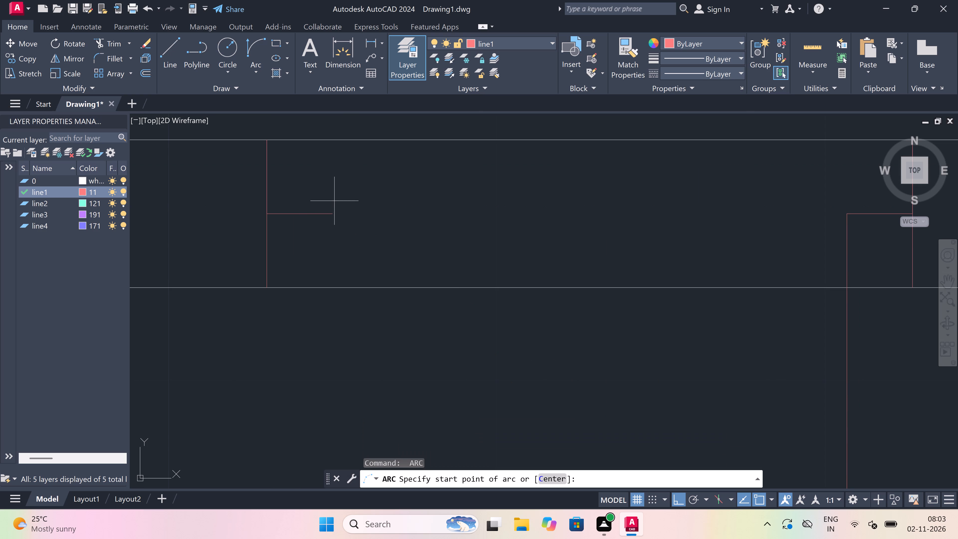
scroll(363, 302, down, 4)
scroll(398, 337, up, 1)
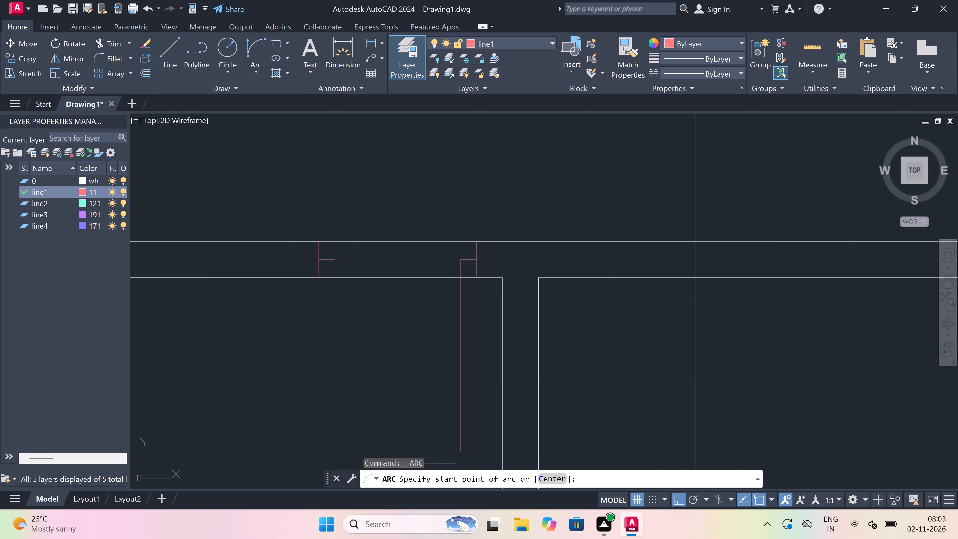
scroll(439, 452, up, 1)
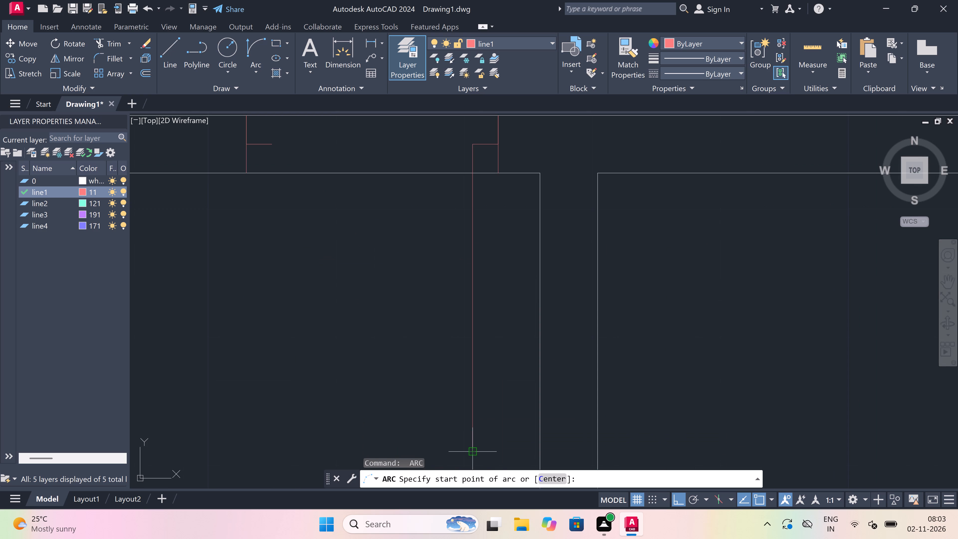
drag(472, 455, 458, 428)
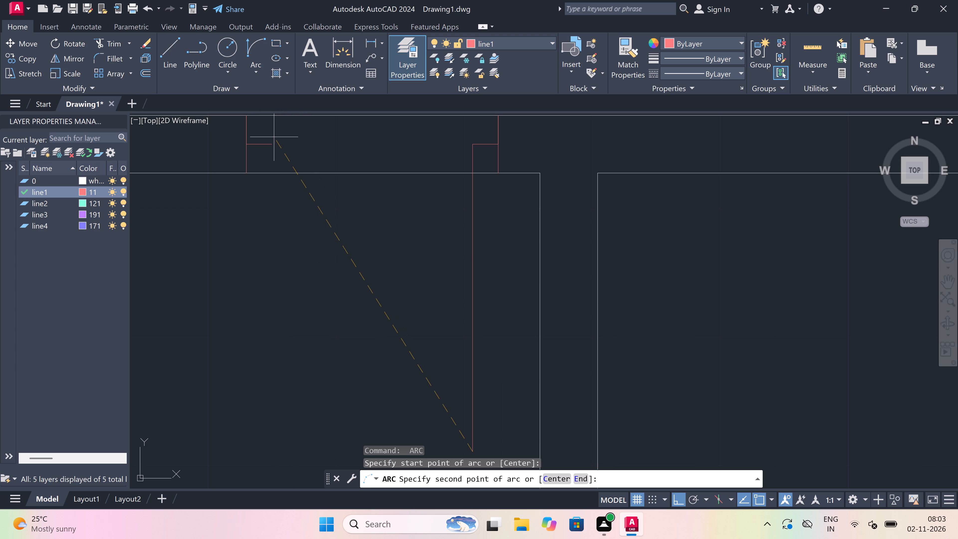
click(271, 141)
scroll(271, 141, down, 2)
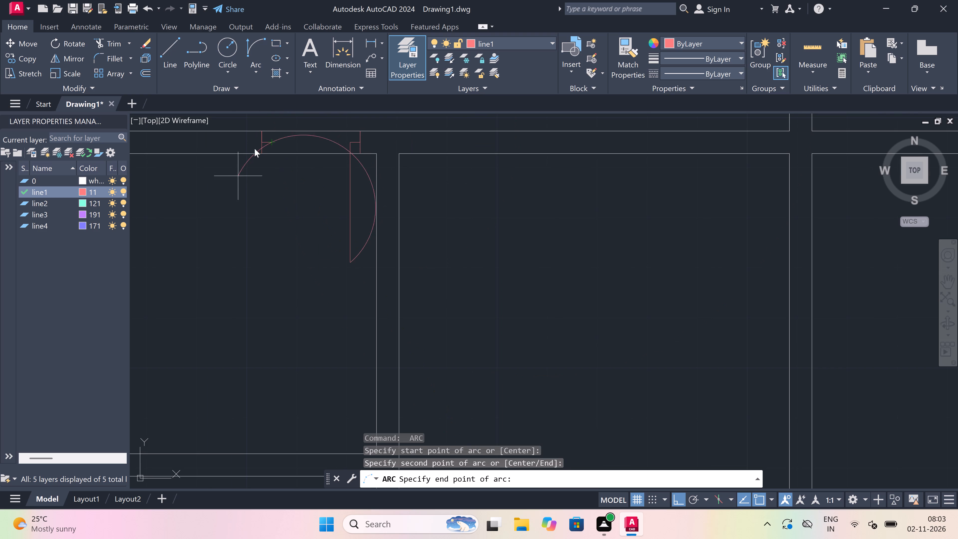
scroll(338, 101, down, 2)
scroll(258, 188, down, 3)
scroll(259, 148, up, 1)
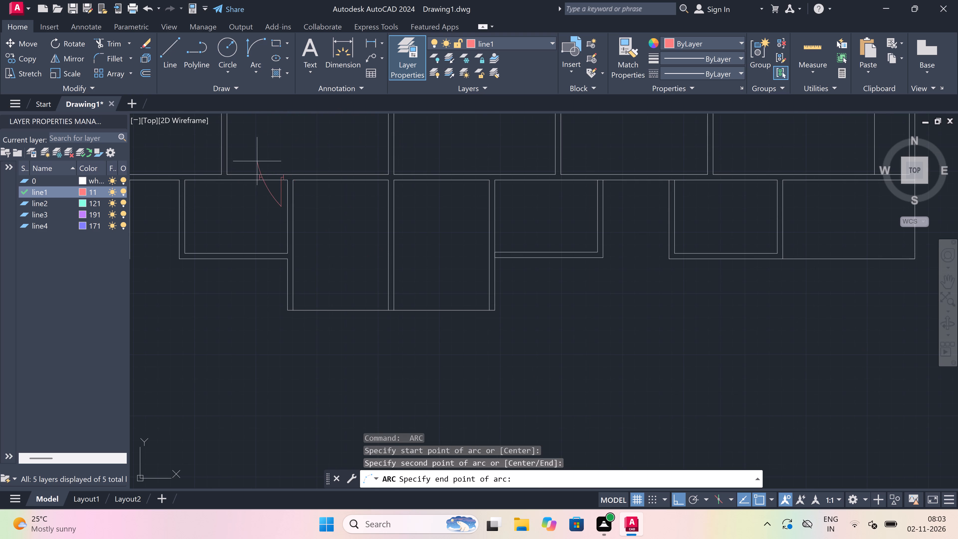
scroll(259, 149, up, 2)
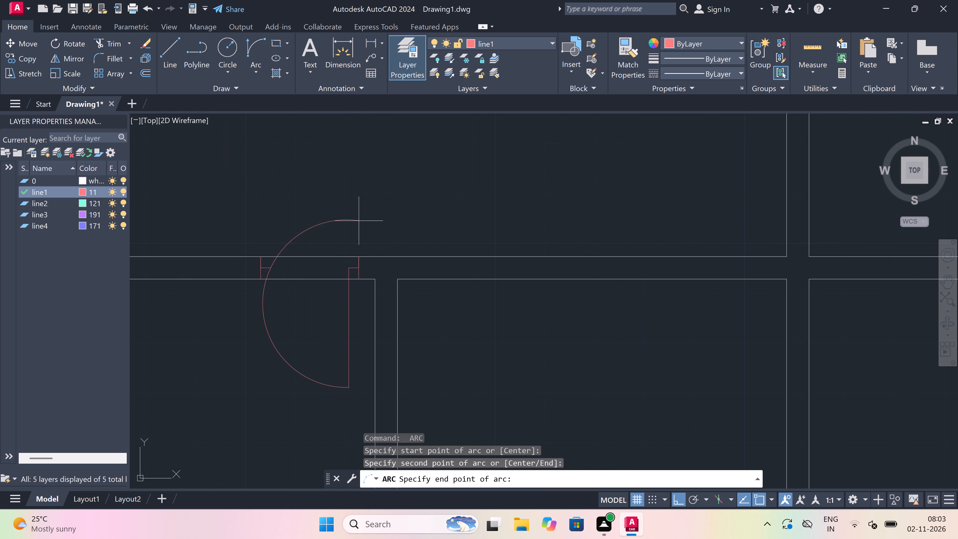
click(315, 213)
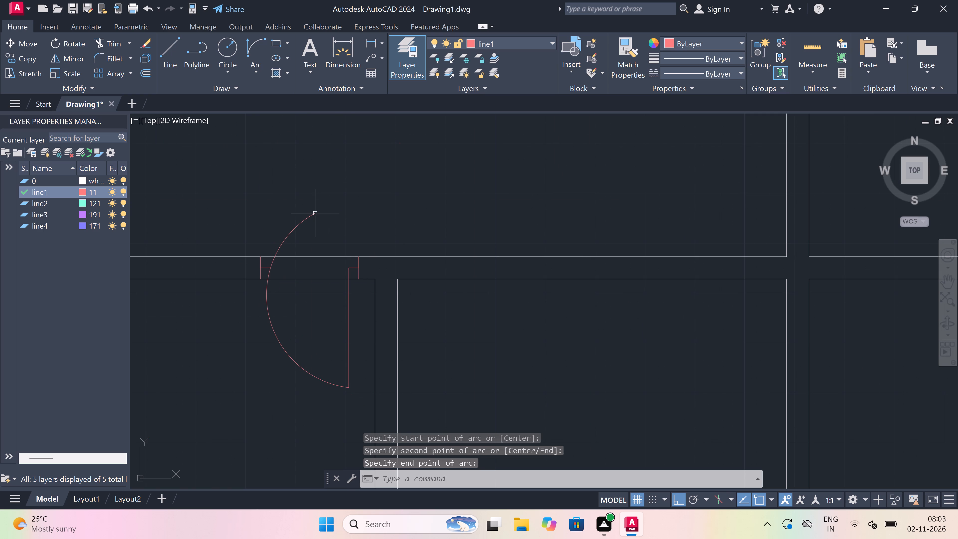
Trim the wall lines across the doorway and the part of the swing arc extending above the opposite jamb's stub.
text(trv)
key(space)
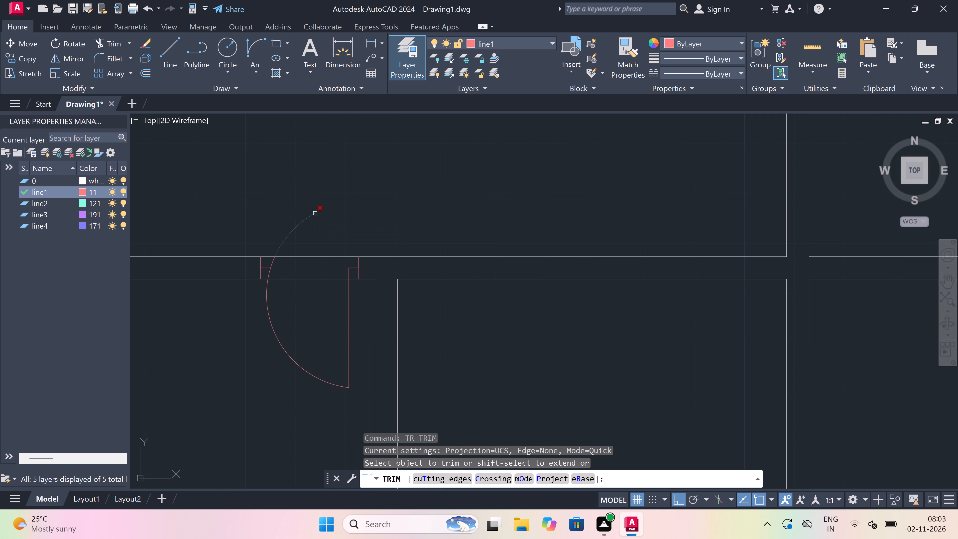
click(292, 207)
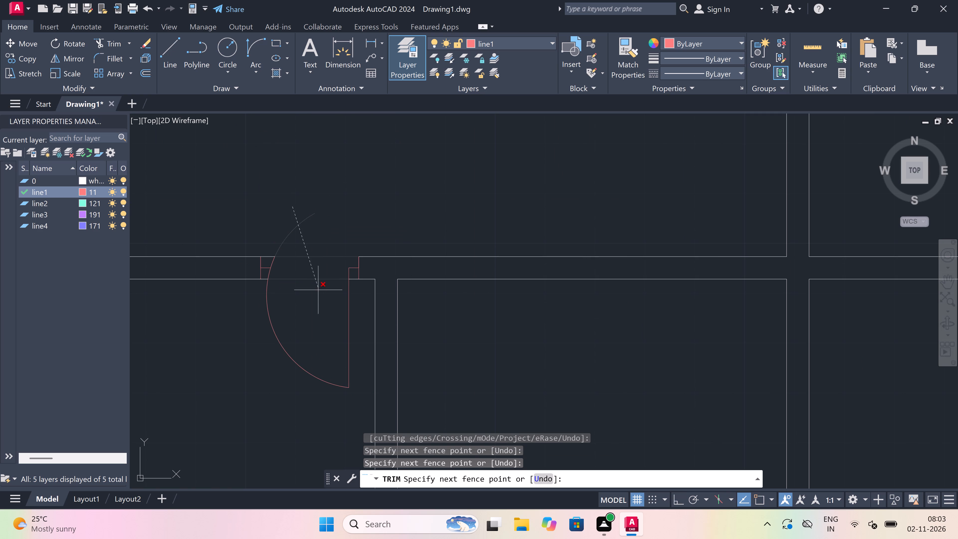
drag(318, 300, 315, 292)
scroll(245, 250, up, 2)
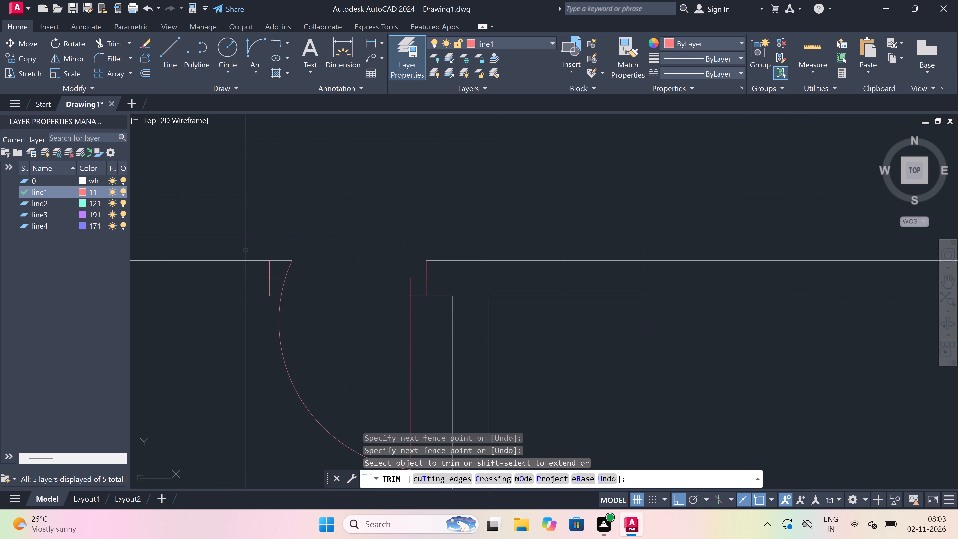
scroll(330, 287, up, 3)
click(328, 283)
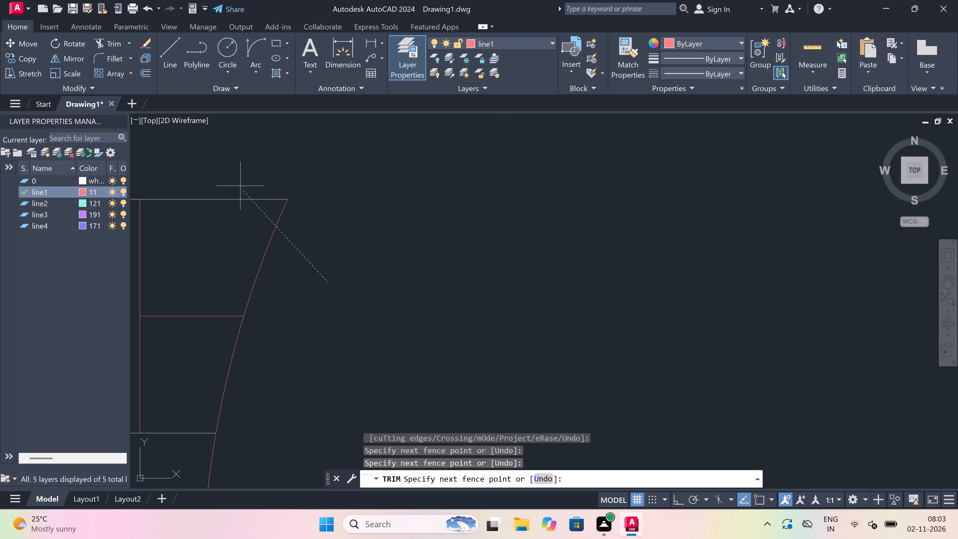
click(235, 179)
scroll(307, 217, down, 5)
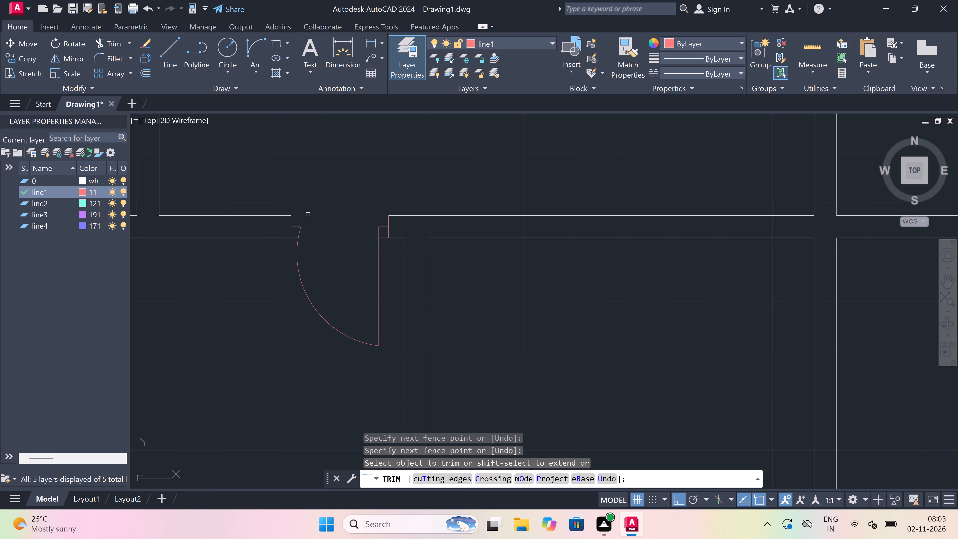
key(Escape)
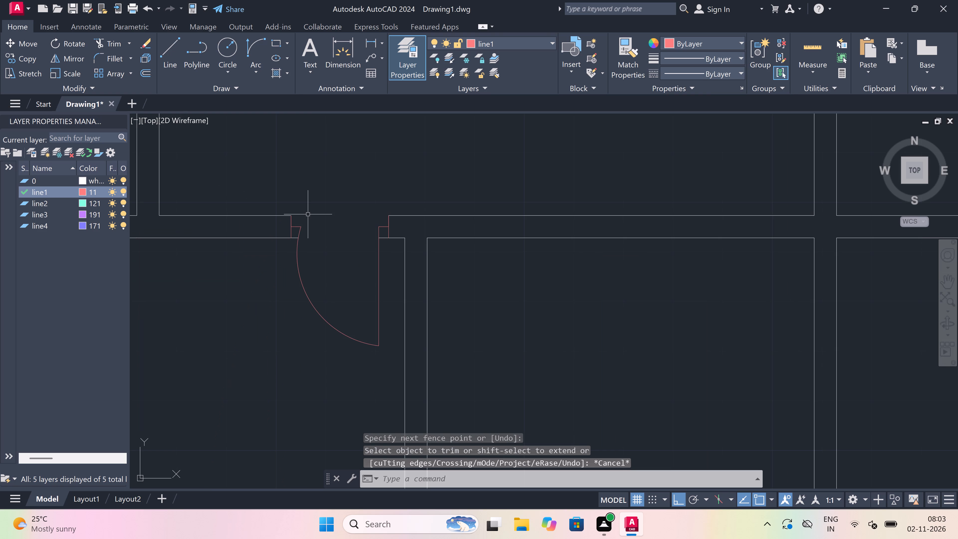
Start a line for the next door at the small rooms right of the central bay.
text(l)
key(space)
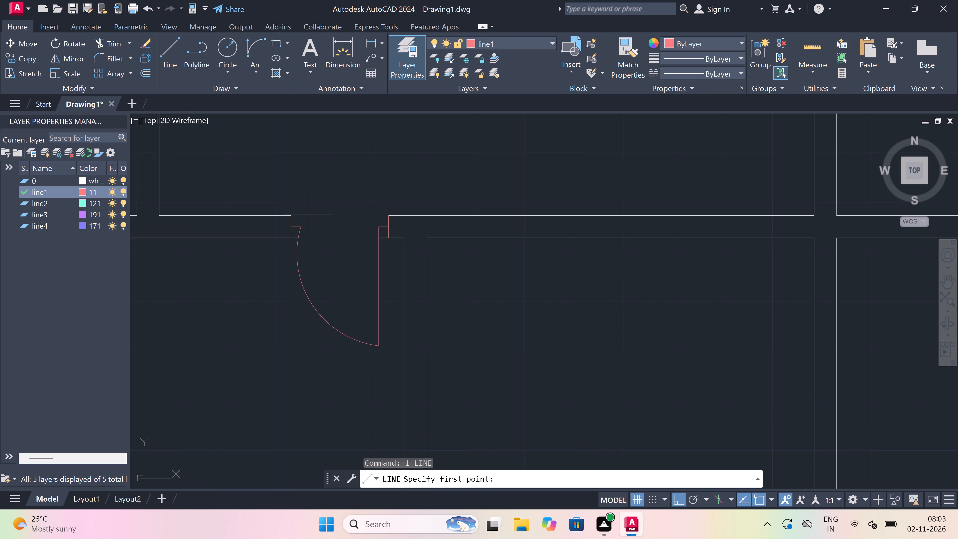
scroll(286, 224, down, 5)
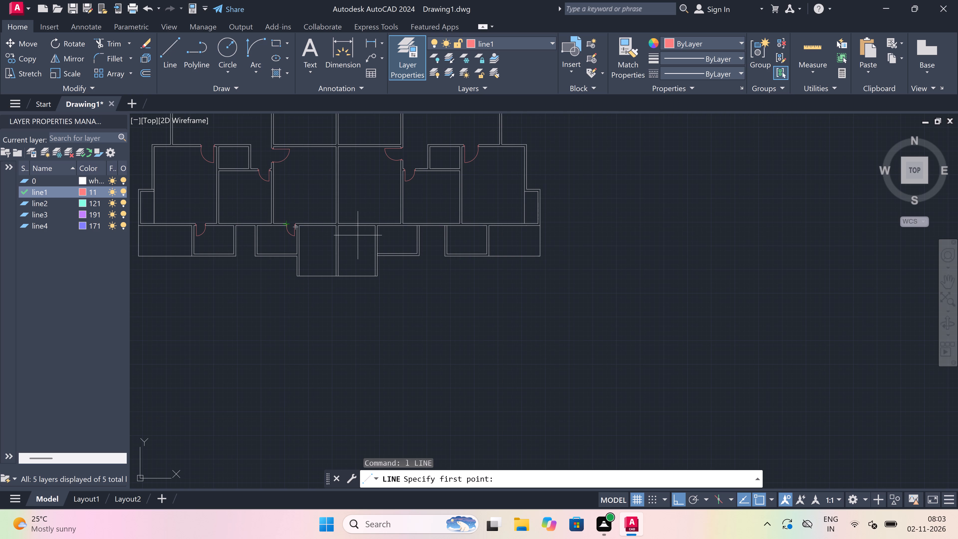
scroll(379, 210, up, 2)
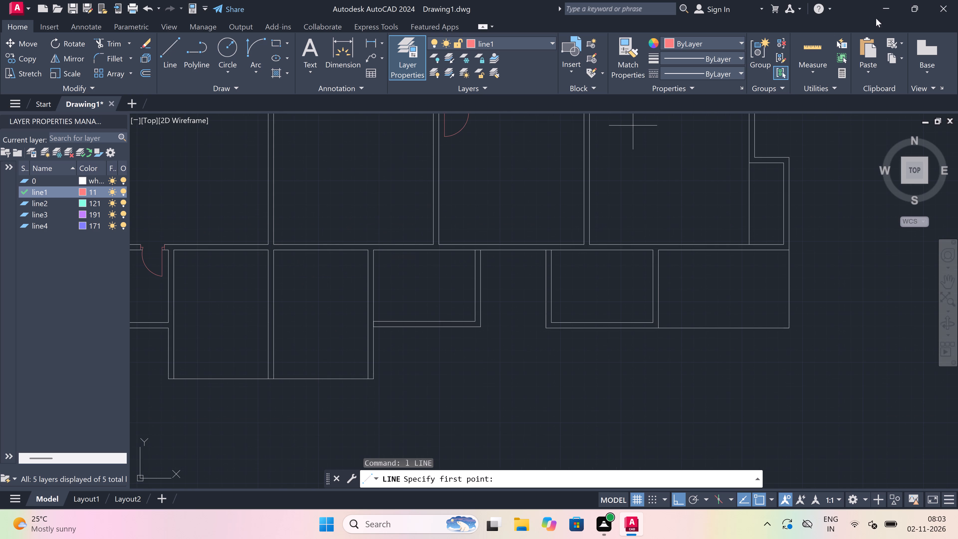
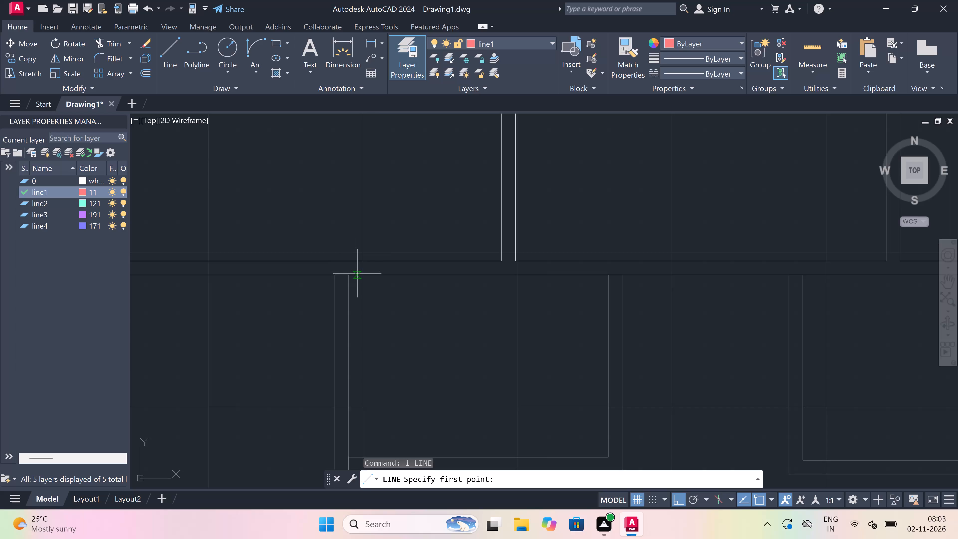
Draw a jamb line across the top wall near the small room's left corner, with a 2" rightward stub from its midpoint.
click(360, 273)
scroll(358, 265, up, 3)
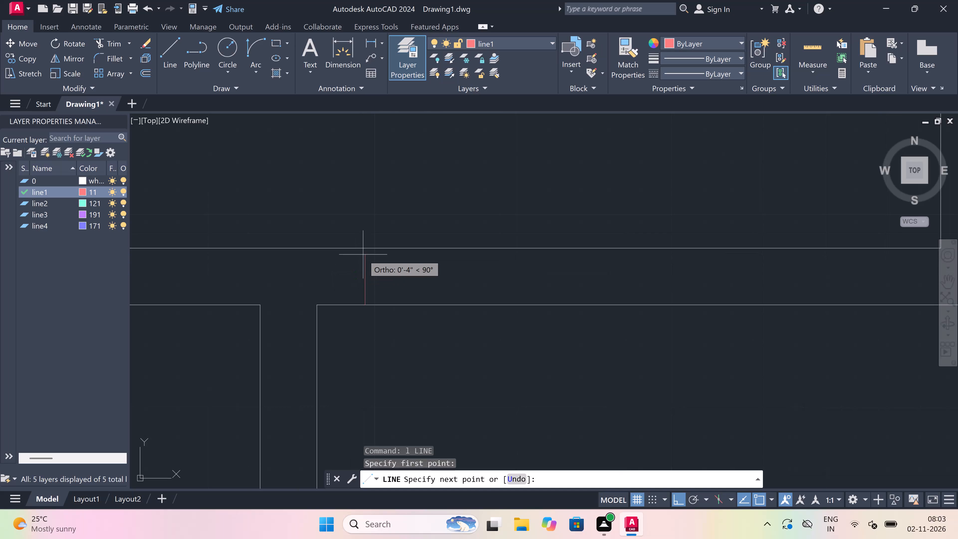
click(364, 250)
drag(368, 280, 371, 276)
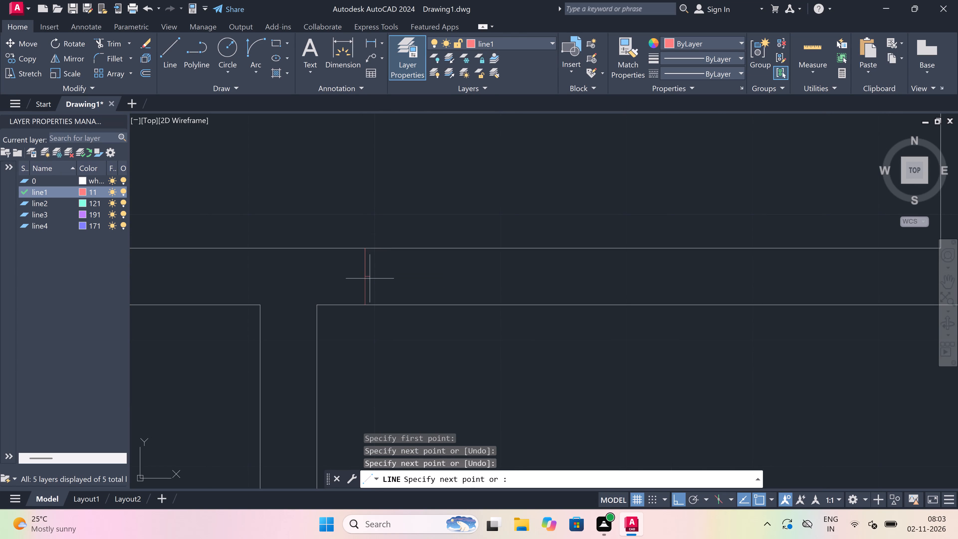
key(3)
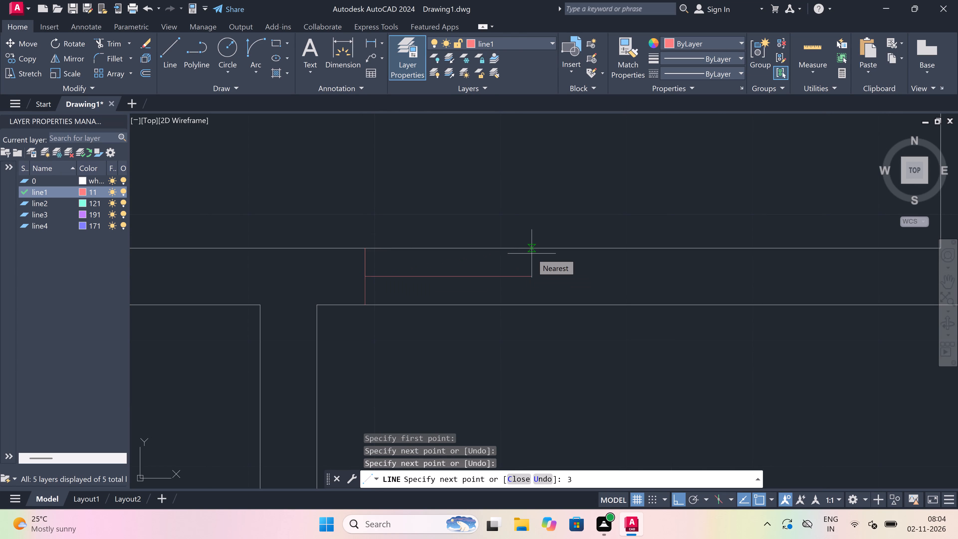
key(BackSpace)
key(2)
key(shift+quotedbl)
key(space)
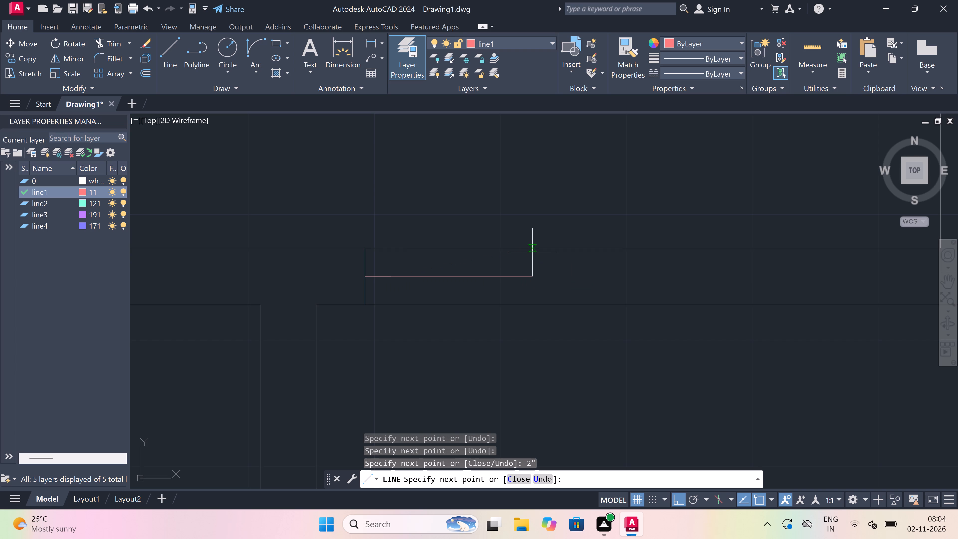
Draw the 2' door leaf straight down from the stub's end into the small room.
scroll(532, 252, down, 3)
scroll(494, 307, up, 2)
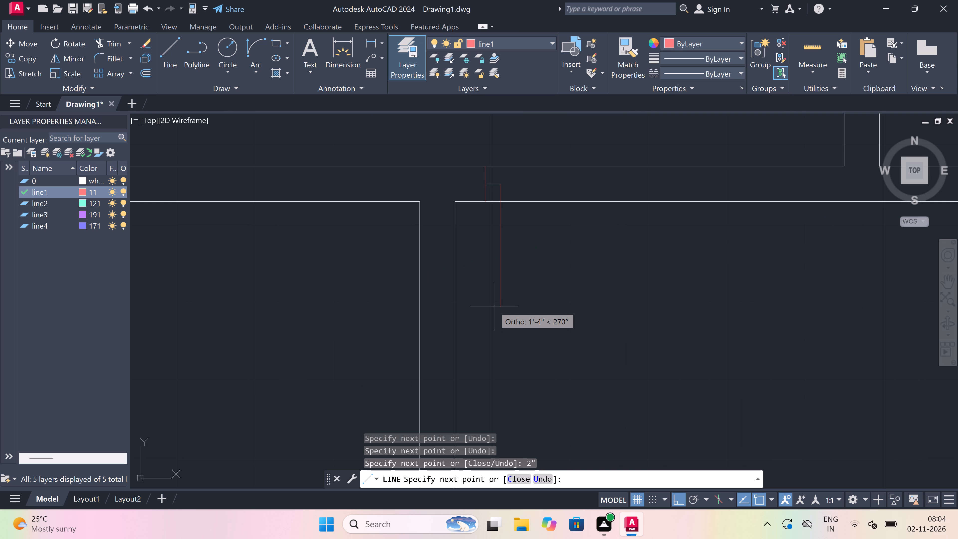
key(2)
text(')
key(space)
key(Escape)
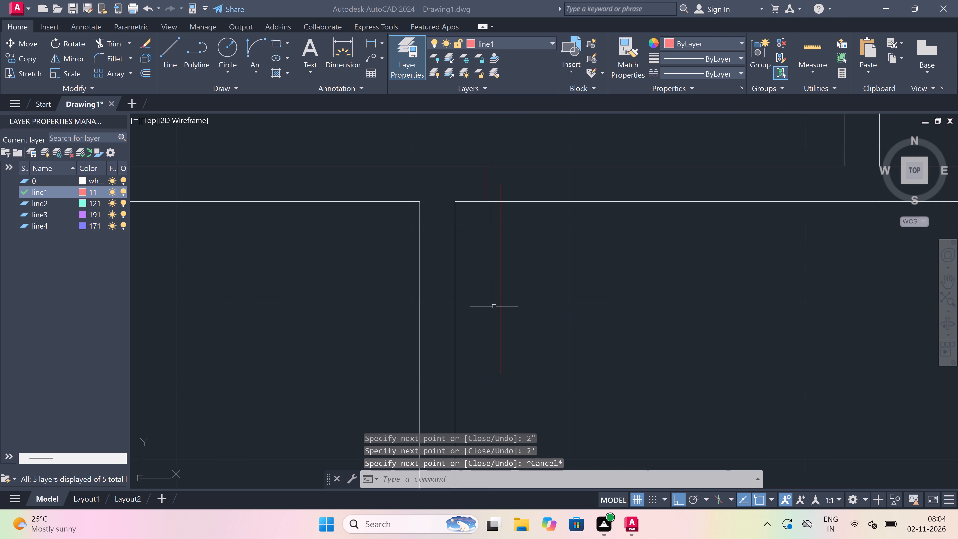
Draw the opposite jamb line across the top wall right of the leaf, with a 2" leftward stub from its midpoint.
key(space)
click(468, 293)
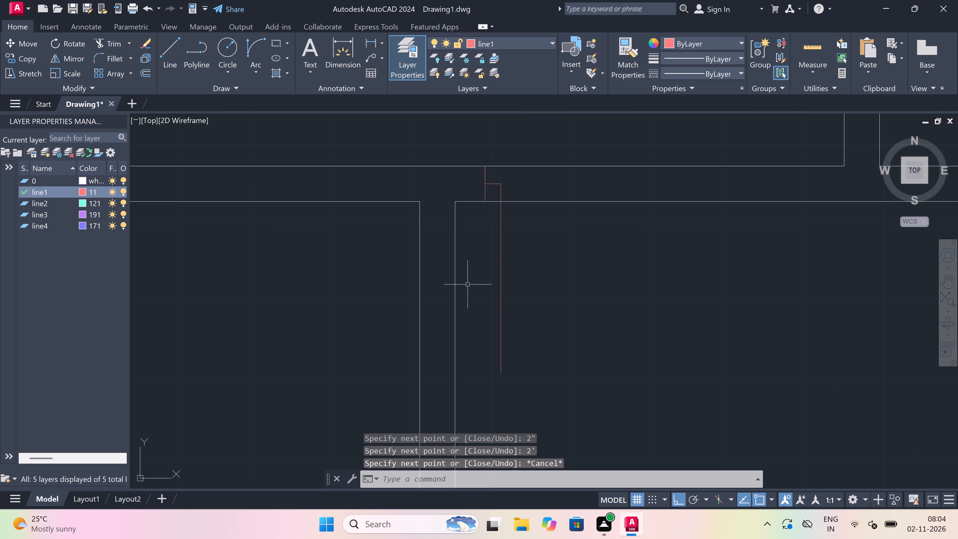
key(space)
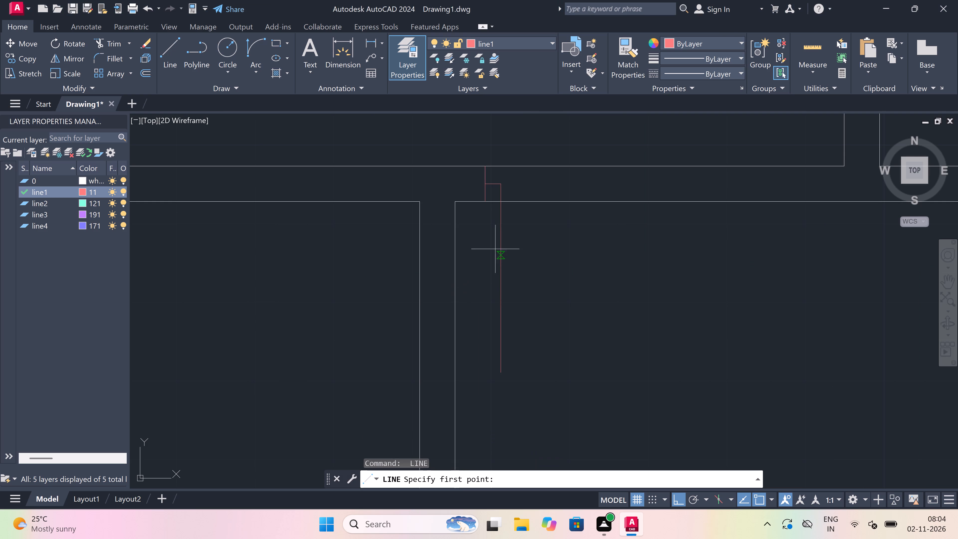
scroll(319, 218, down, 3)
scroll(379, 210, up, 3)
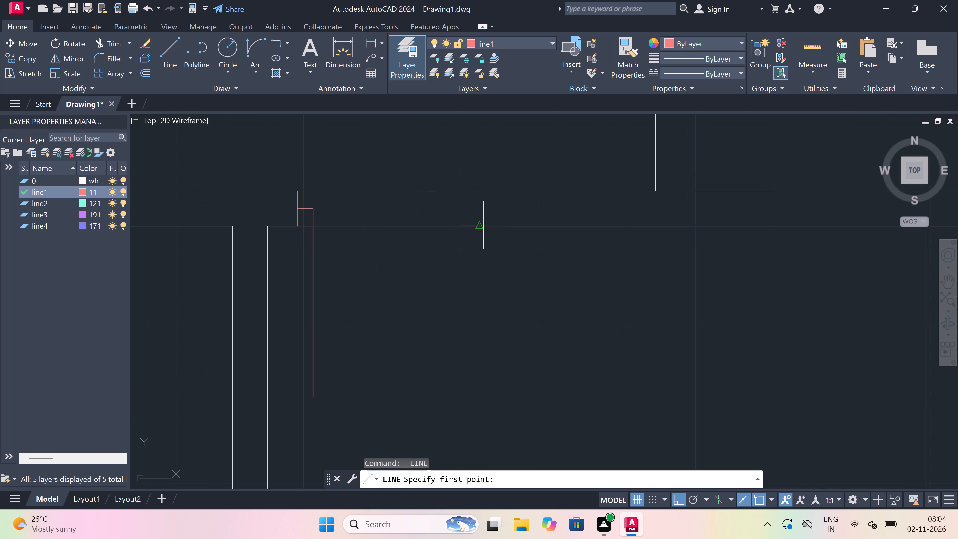
drag(483, 225, 479, 206)
drag(479, 190, 480, 194)
drag(481, 210, 462, 214)
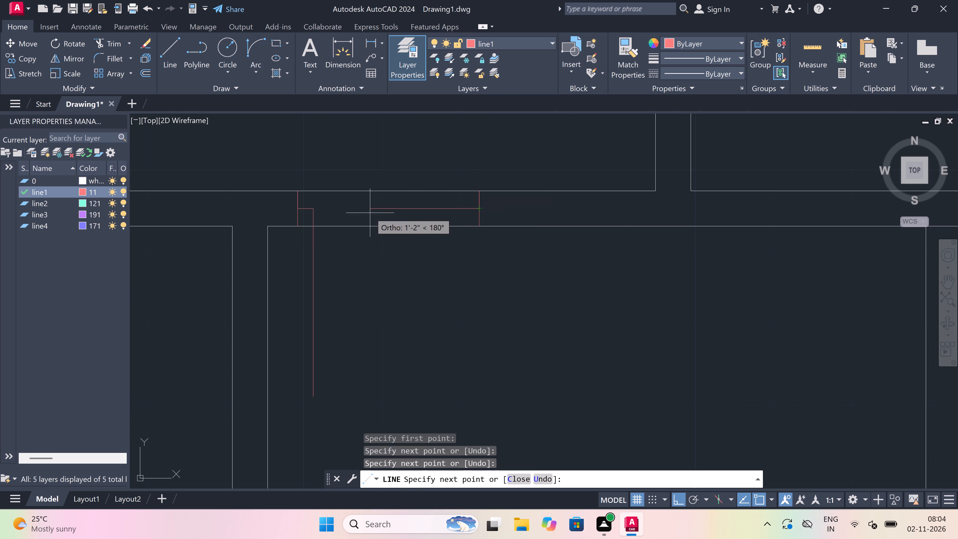
key(2)
key(shift+quotedbl)
key(space)
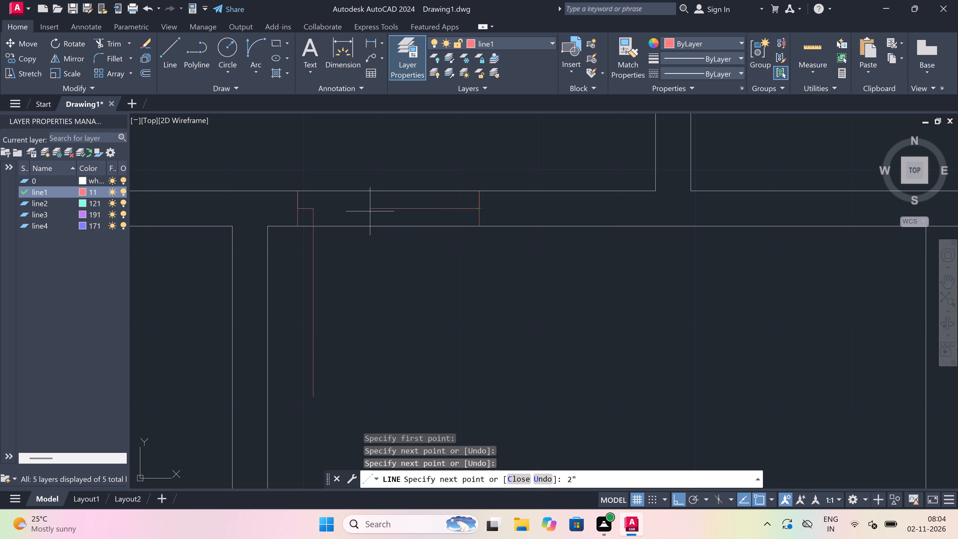
key(Escape)
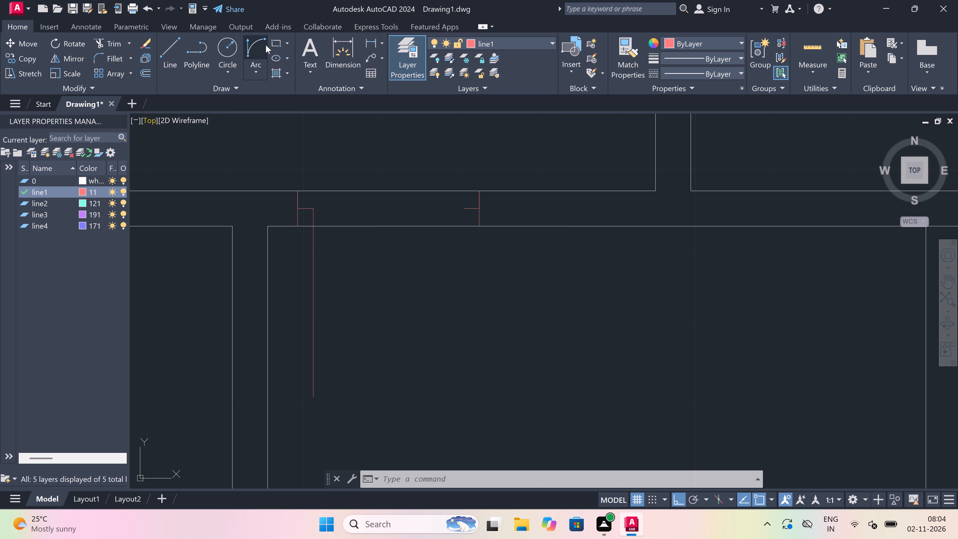
Draw a start-end-direction swing arc from the leaf's lower end to the opposite stub's end, bulging down and to the right.
click(259, 47)
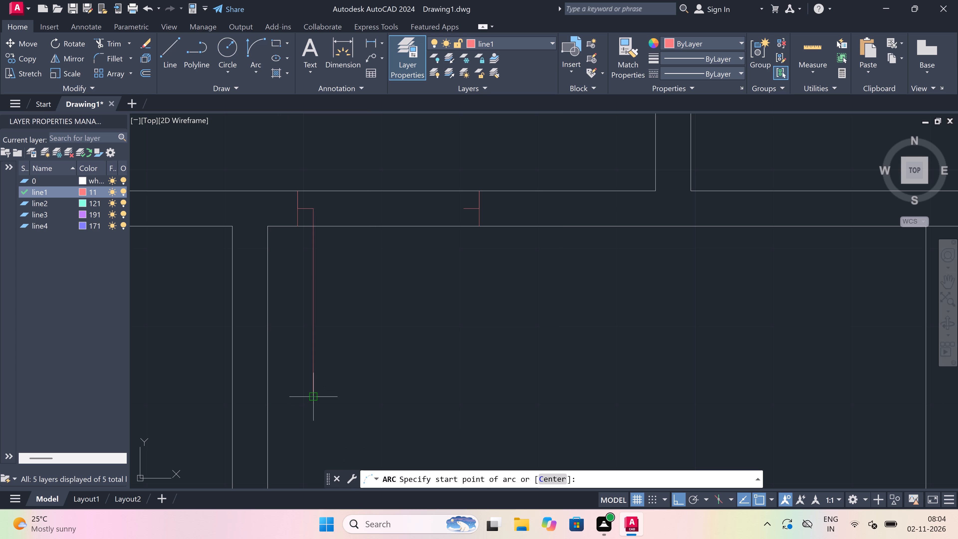
drag(312, 395, 322, 386)
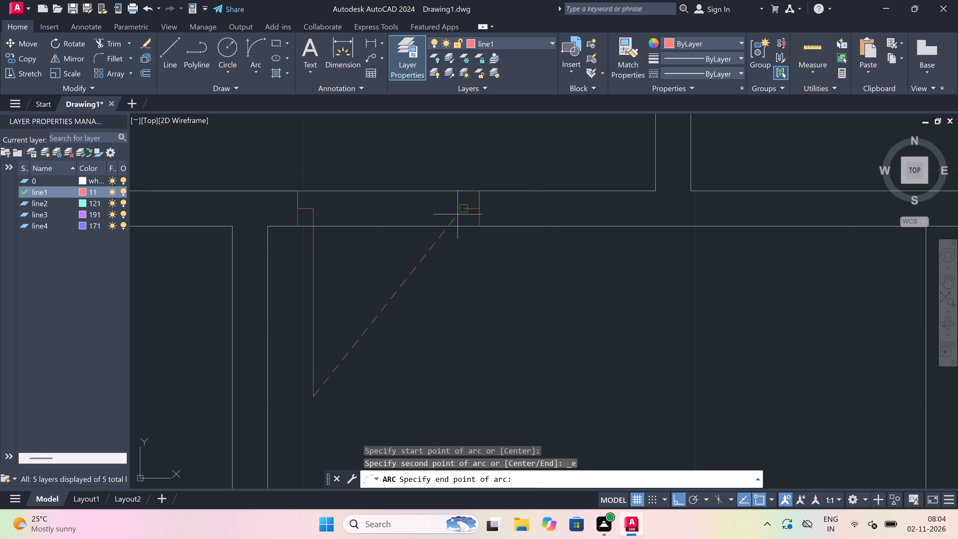
drag(463, 209, 467, 215)
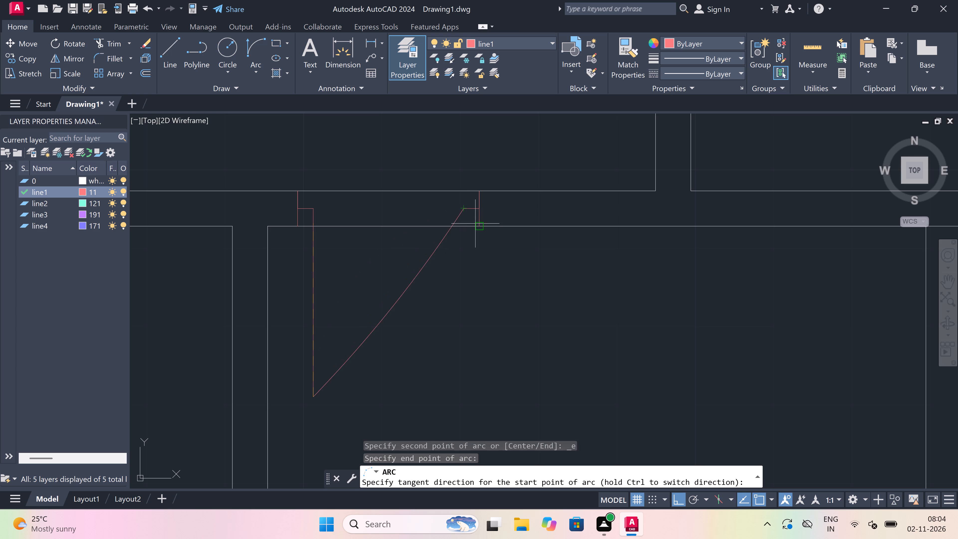
click(535, 275)
Trim both wall lines across the doorway between the door leaf and the opposite jamb.
text(tr)
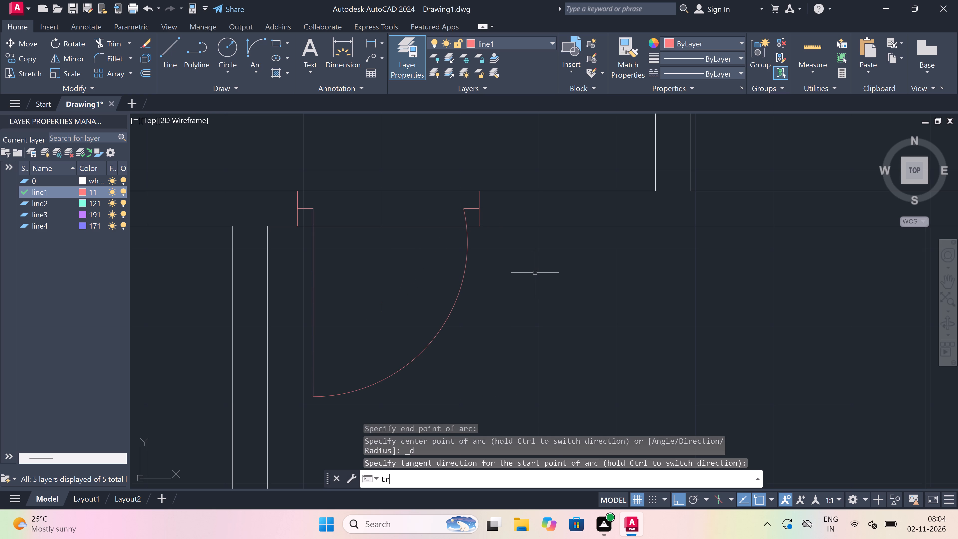
key(space)
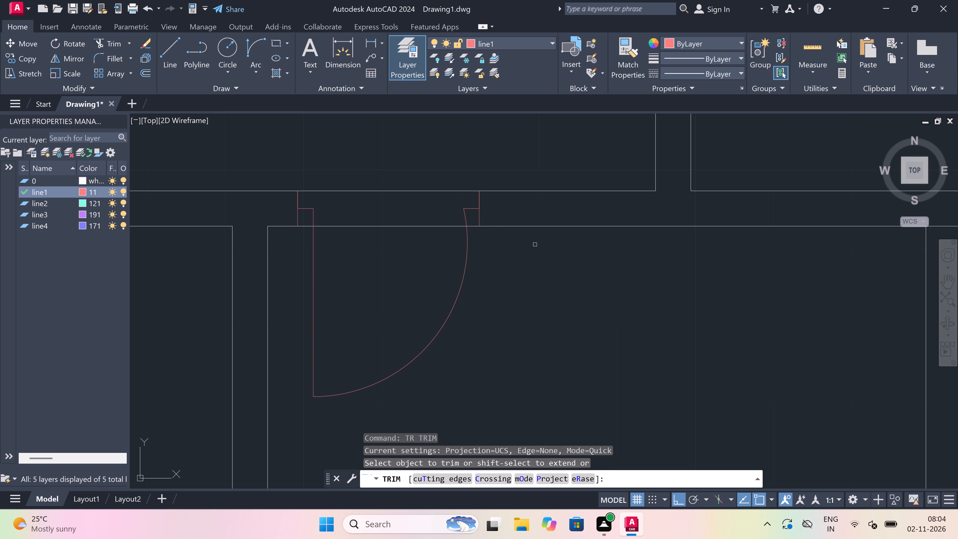
click(381, 182)
click(370, 249)
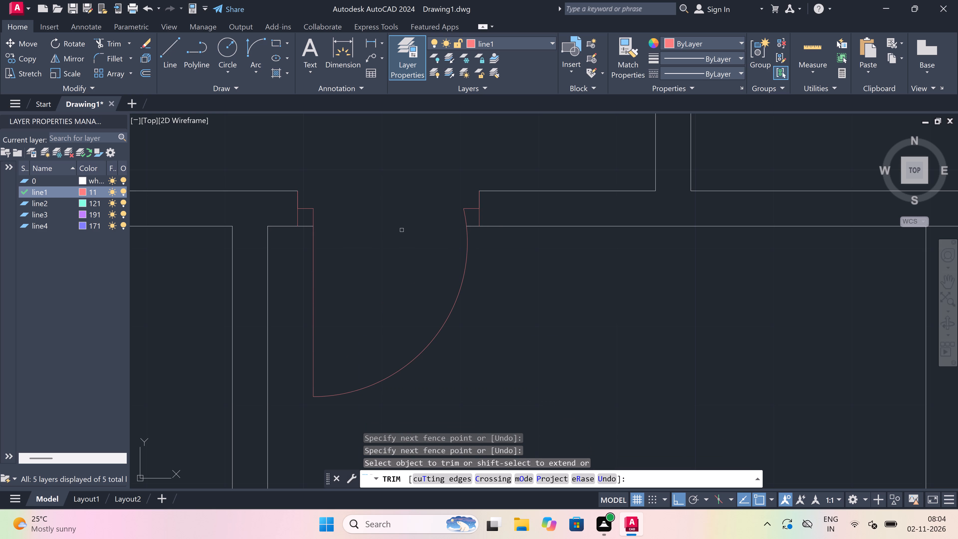
key(Escape)
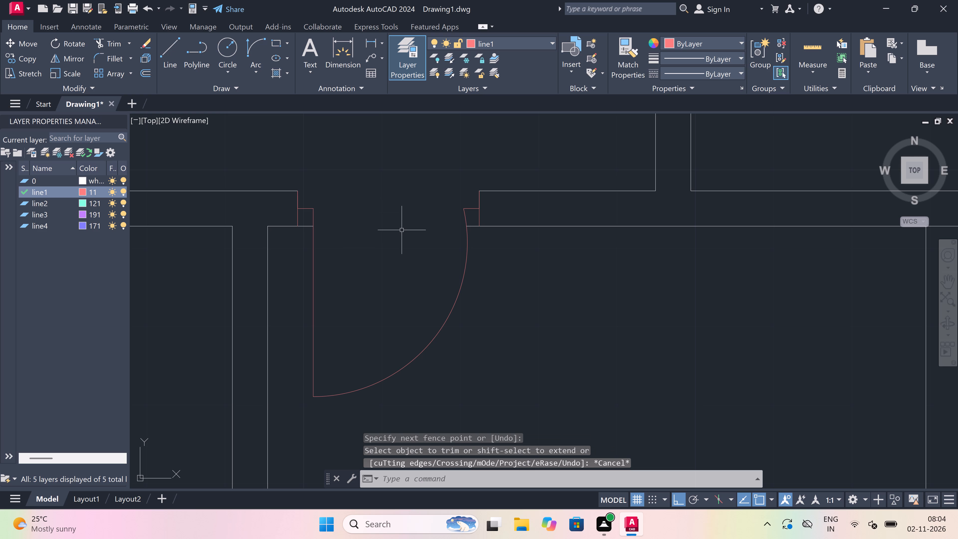
At the next small room to the right, draw a jamb line across the top wall near its right corner, with a 2" leftward midpoint stub.
text(l)
key(space)
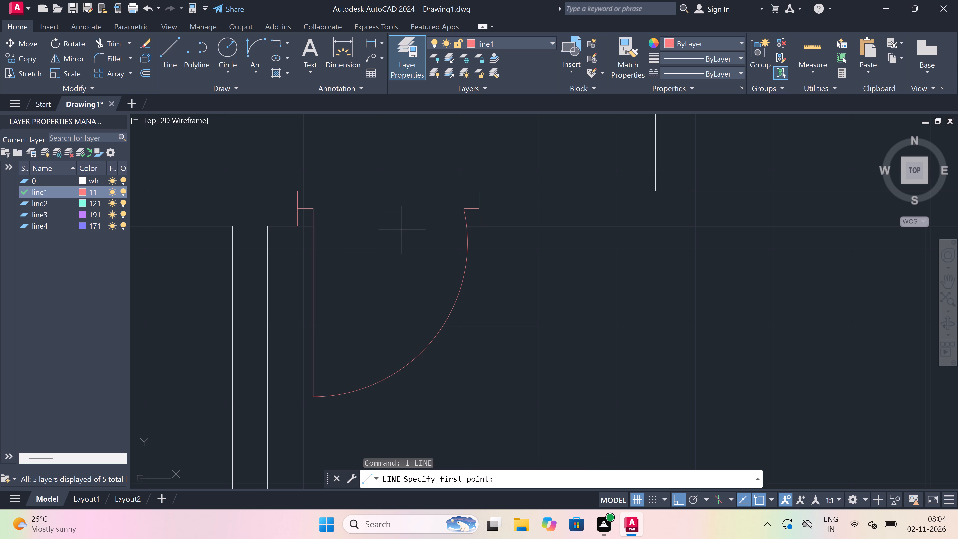
scroll(361, 252, down, 3)
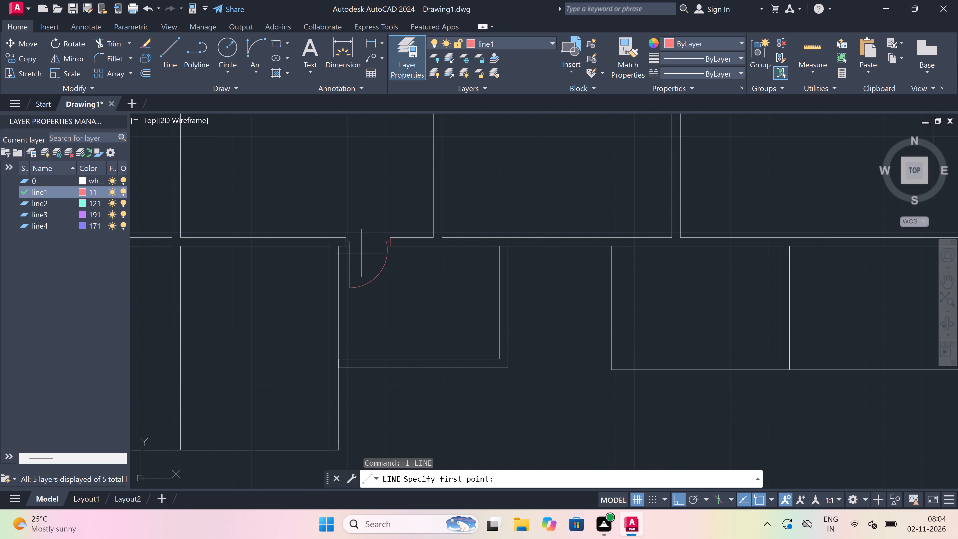
scroll(337, 253, down, 3)
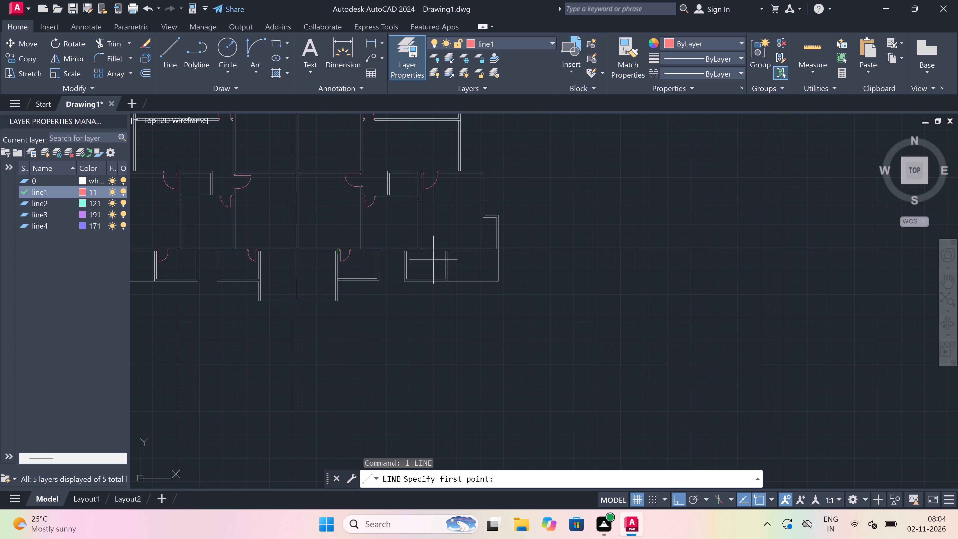
scroll(442, 234, up, 3)
scroll(441, 288, up, 2)
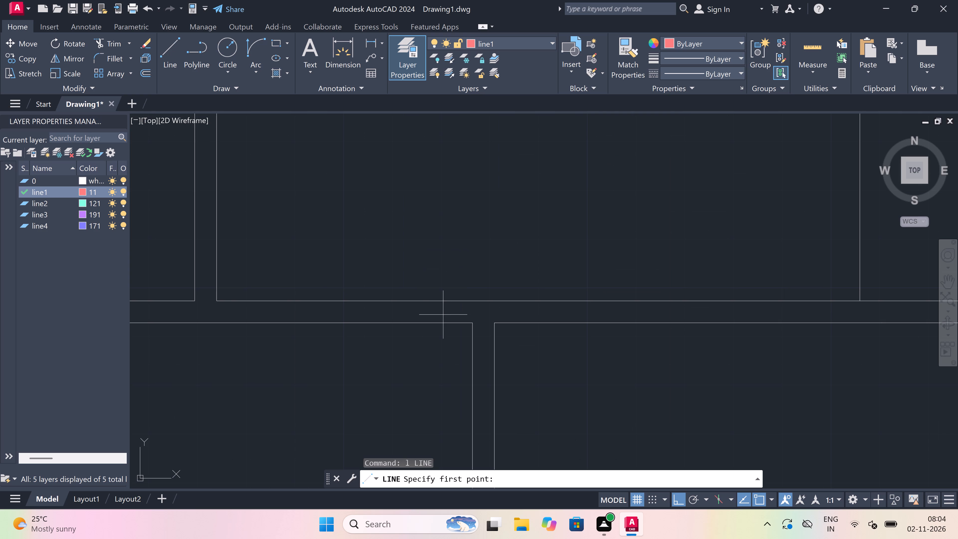
drag(458, 323, 458, 318)
scroll(458, 304, up, 3)
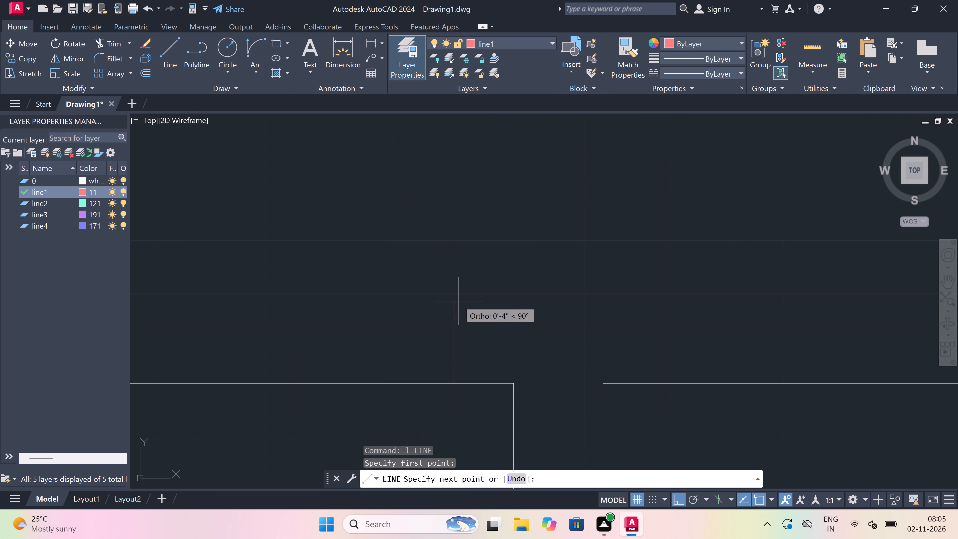
click(457, 298)
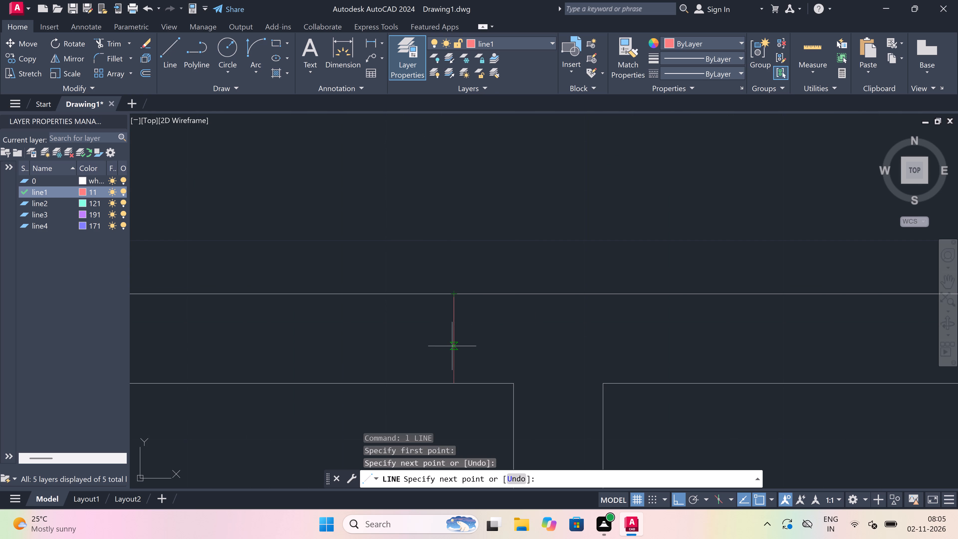
click(454, 337)
scroll(454, 335, down, 3)
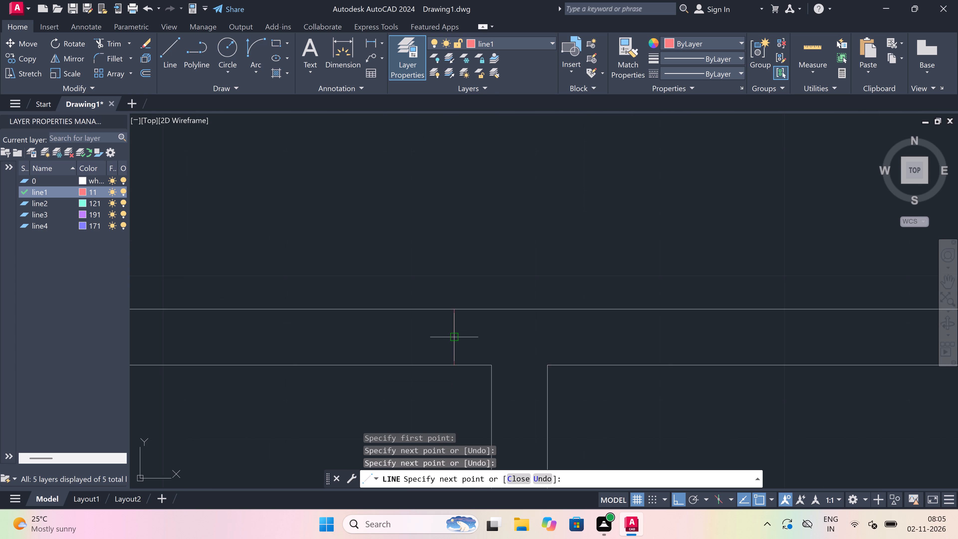
scroll(391, 327, up, 2)
key(2)
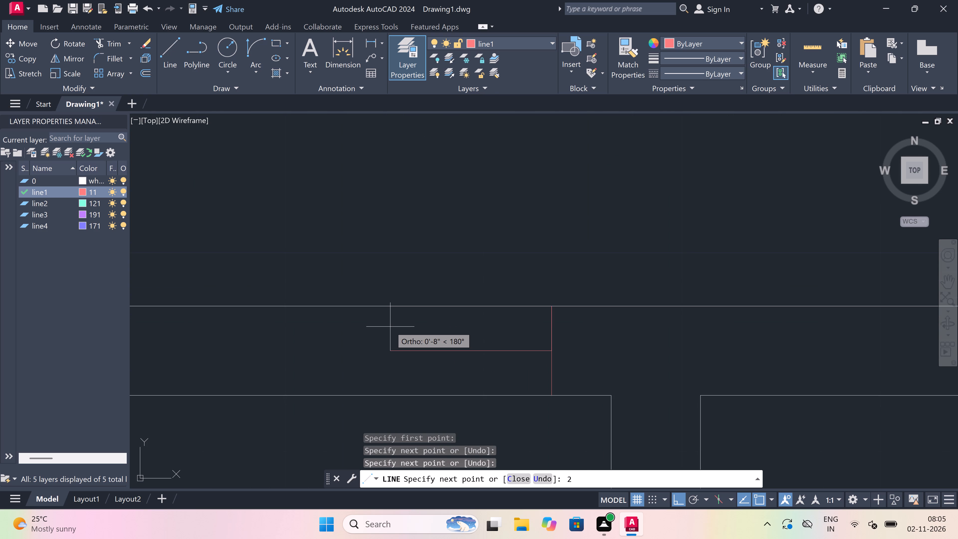
text(")
key(space)
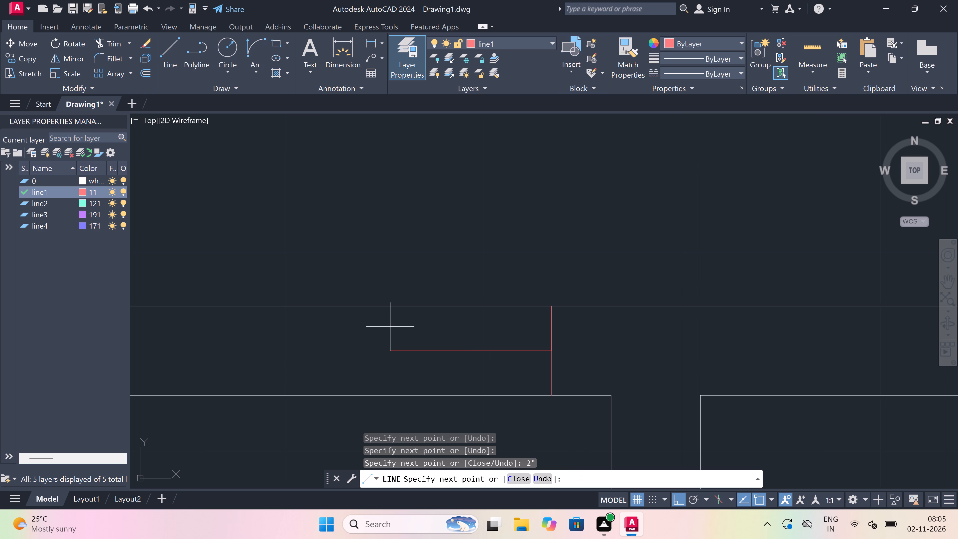
Draw the 2' door leaf straight down from the end of the new stub.
scroll(471, 275, down, 3)
scroll(464, 400, up, 2)
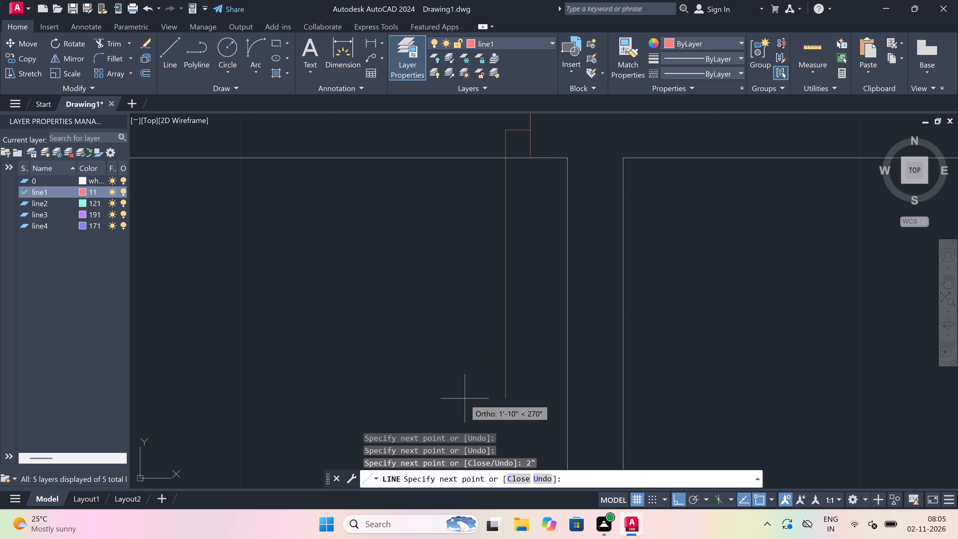
key(2)
text(')
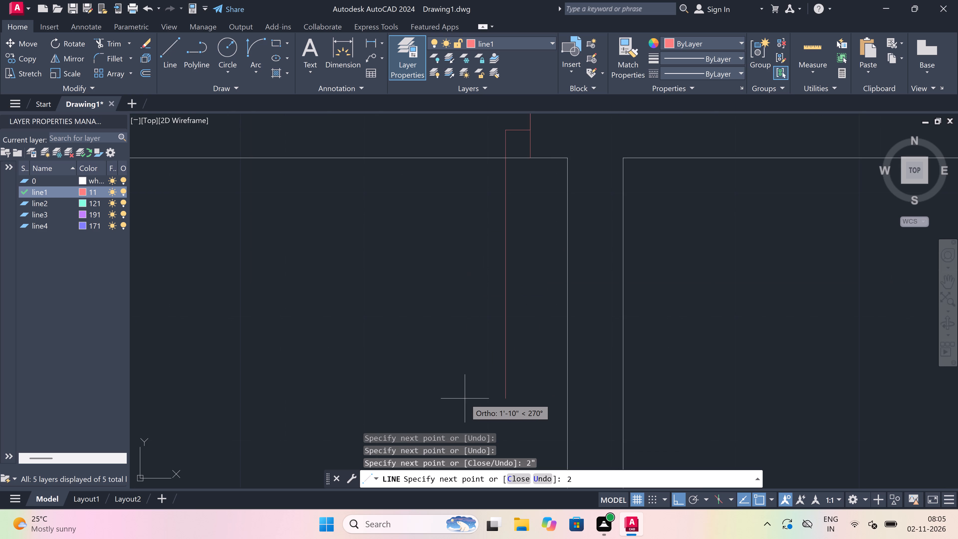
key(space)
key(Escape)
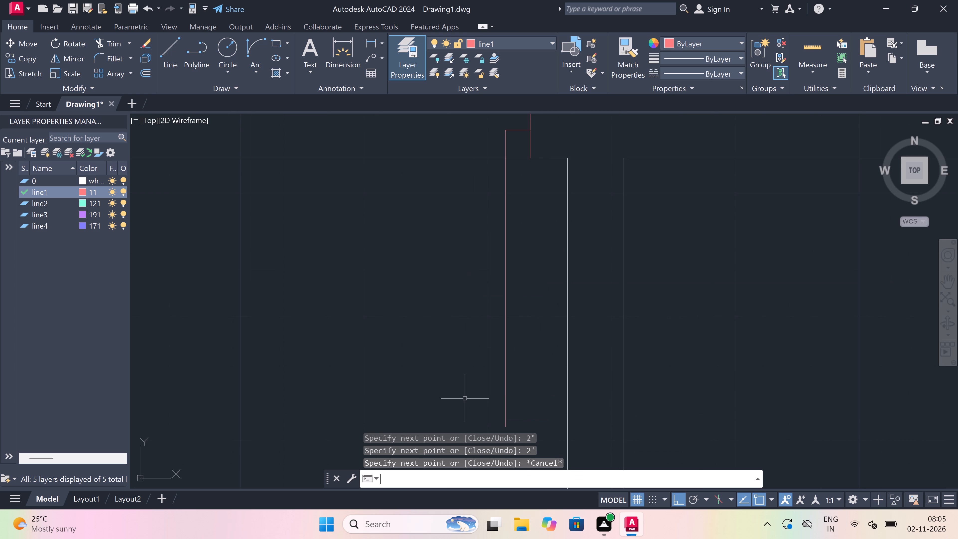
Draw the opposite jamb line across the room's top wall, left of the door leaf, with a 2" rightward stub from its midpoint.
key(space)
scroll(461, 394, down, 2)
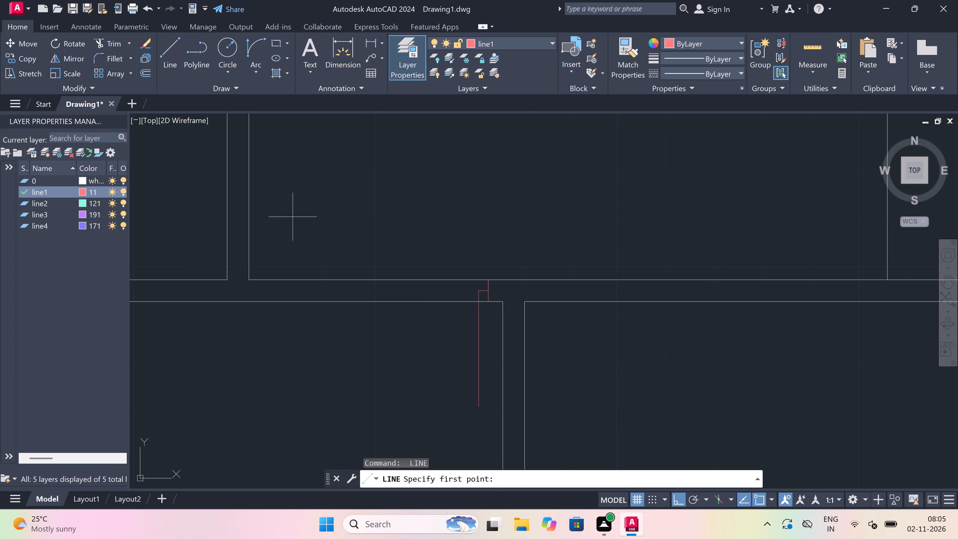
scroll(409, 328, up, 1)
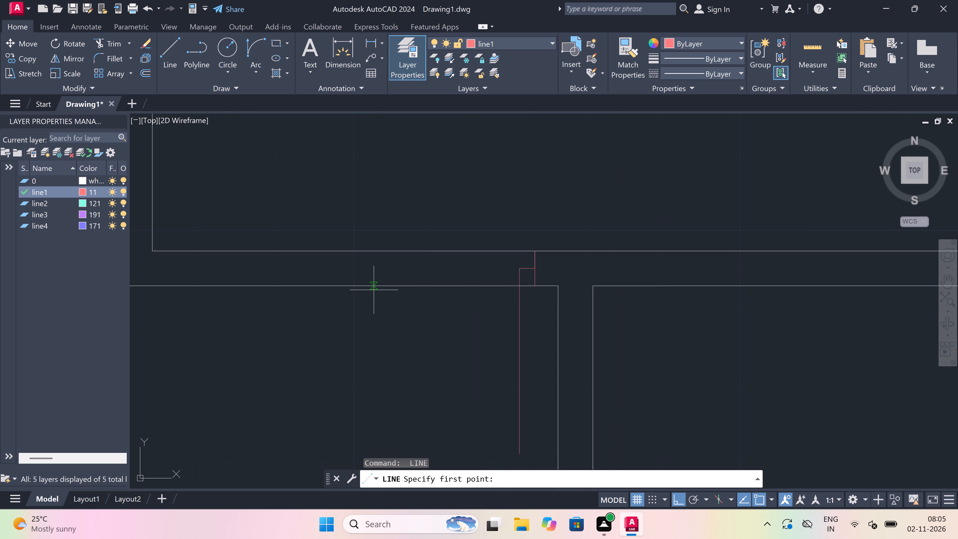
click(382, 284)
click(377, 250)
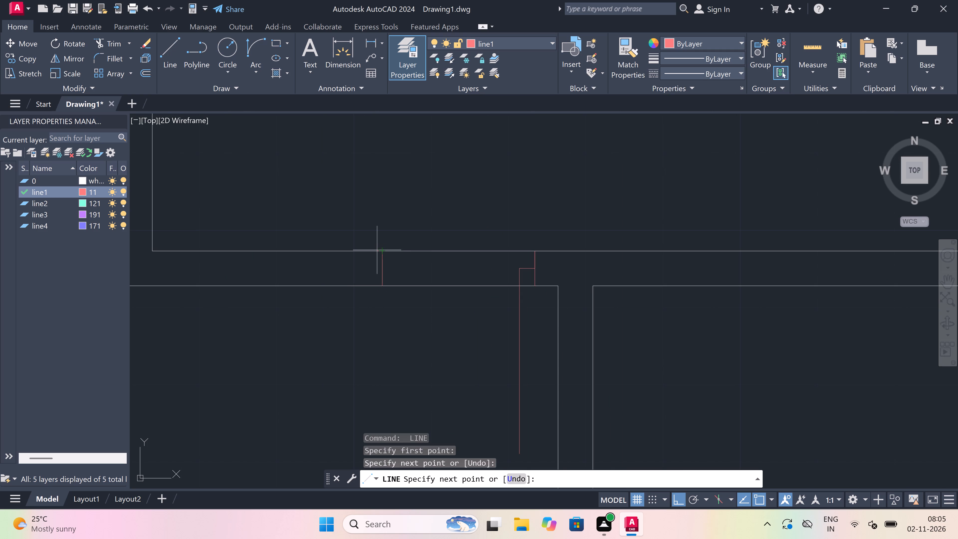
click(381, 267)
scroll(381, 267, up, 1)
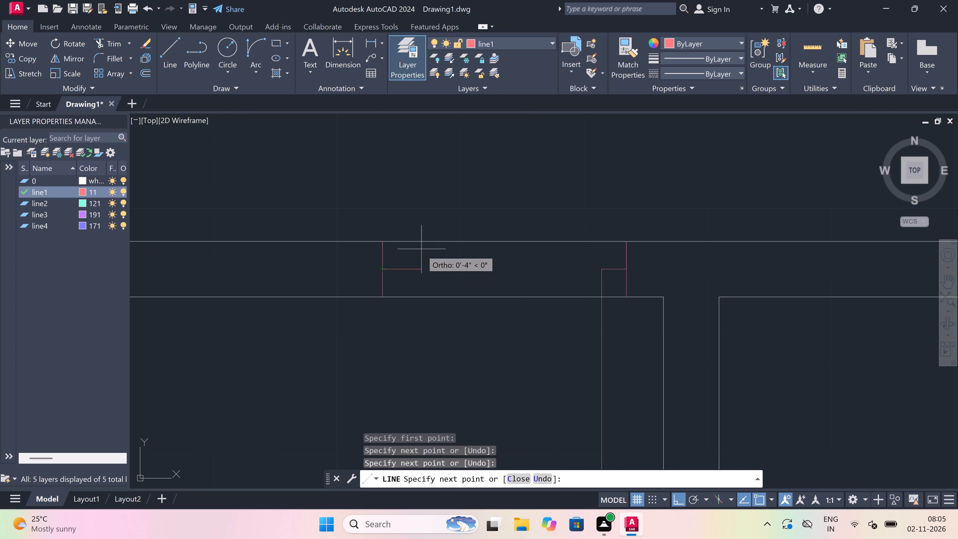
key(2)
text(")
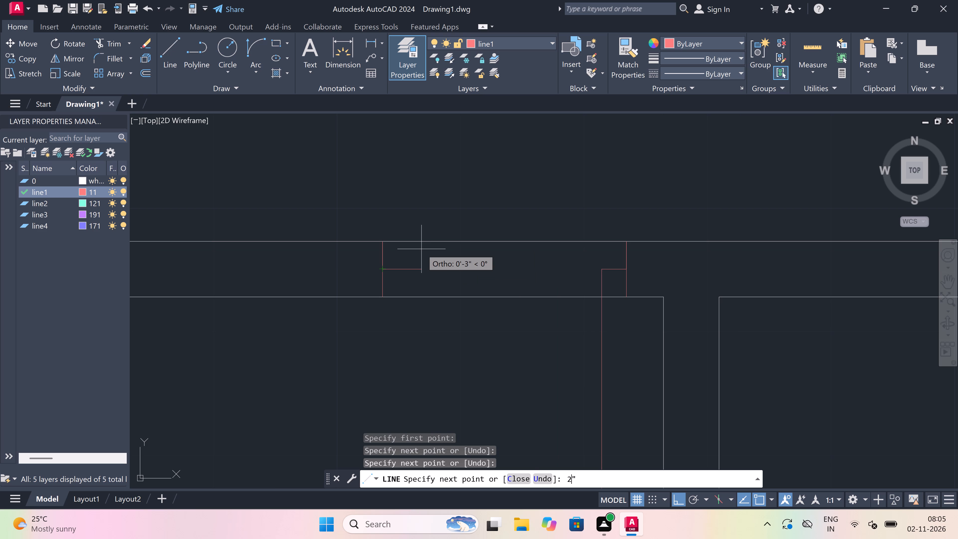
key(space)
key(Escape)
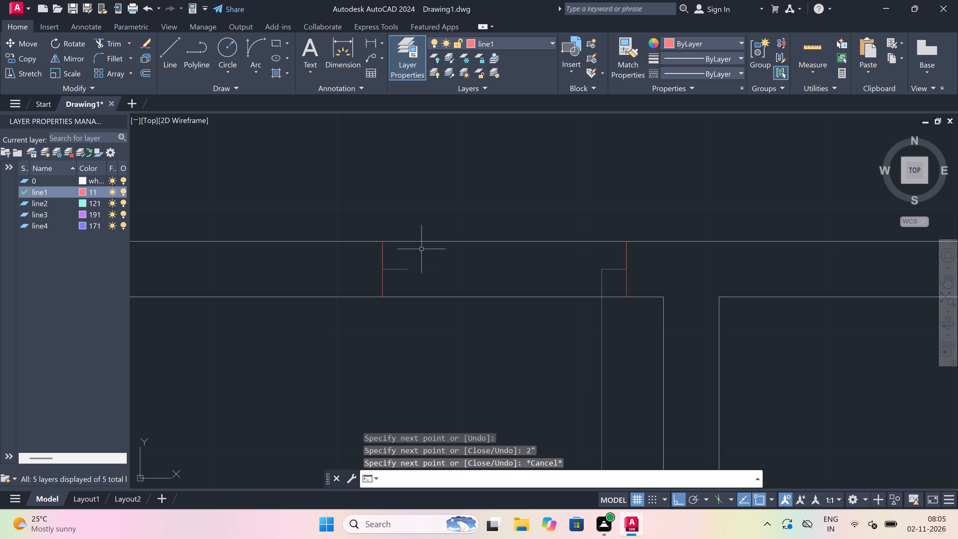
Draw a start-end-direction swing arc from the leaf's lower end to the opposite stub's end, bulging down and to the left.
scroll(426, 227, down, 4)
scroll(443, 238, up, 3)
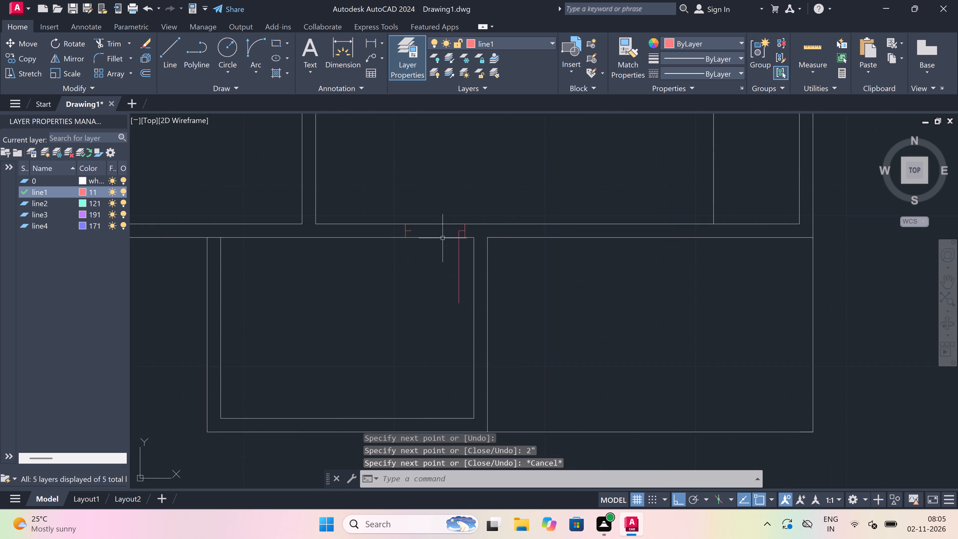
scroll(431, 209, down, 1)
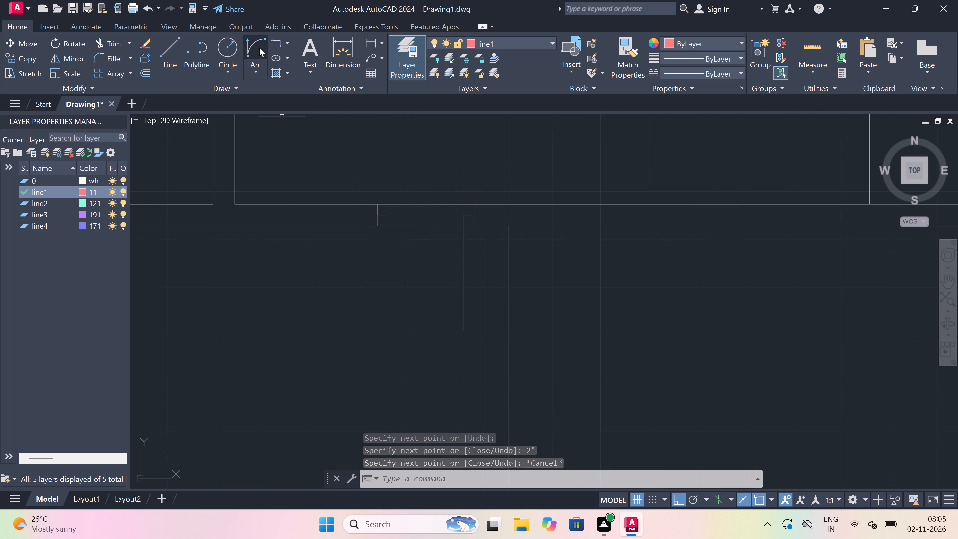
click(259, 45)
scroll(388, 252, up, 1)
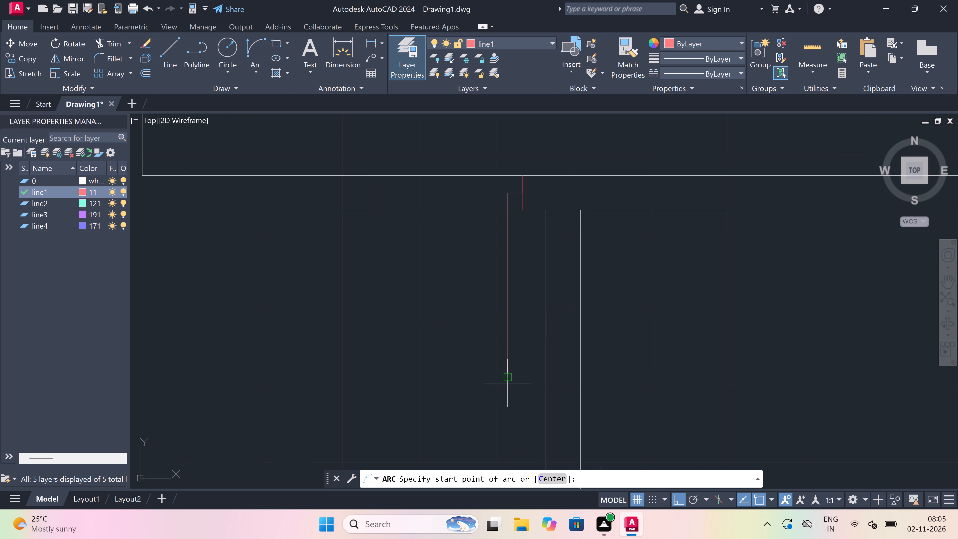
drag(507, 381, 494, 354)
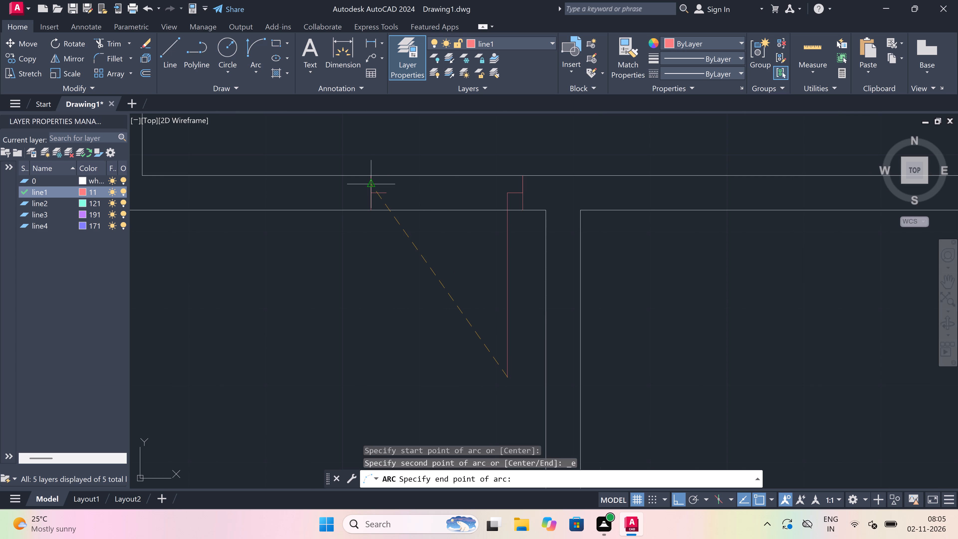
click(388, 193)
click(297, 277)
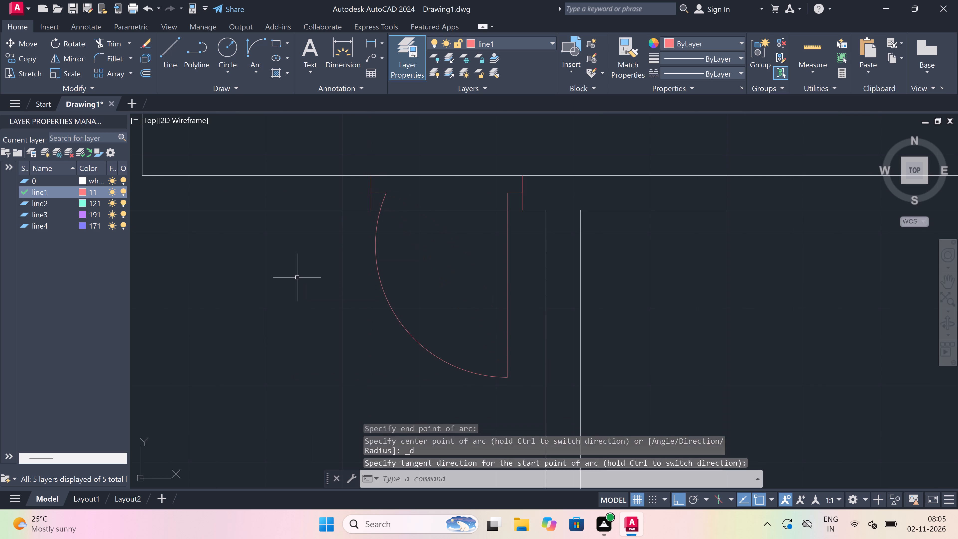
Trim both wall lines across the new doorway with a fence through the opening.
key(t)
key(r)
key(space)
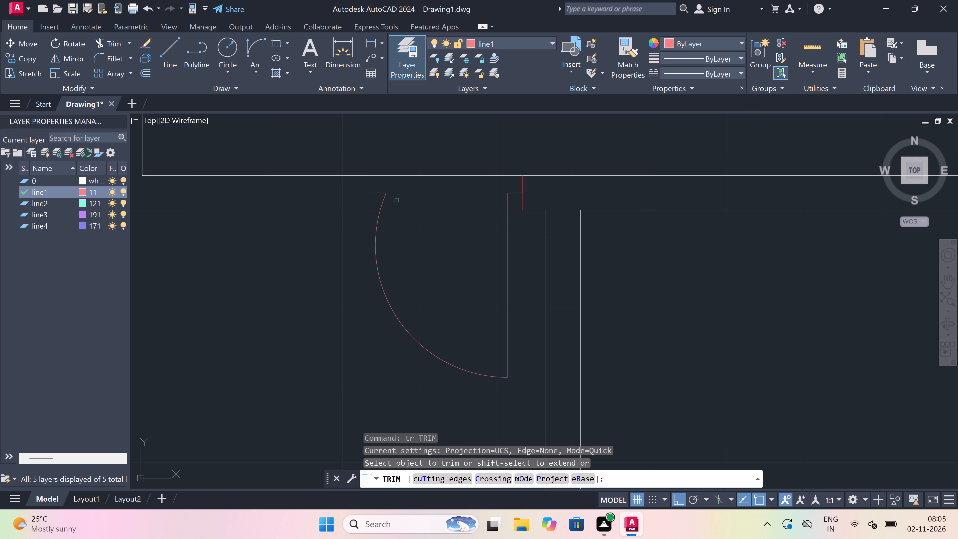
click(420, 160)
click(460, 357)
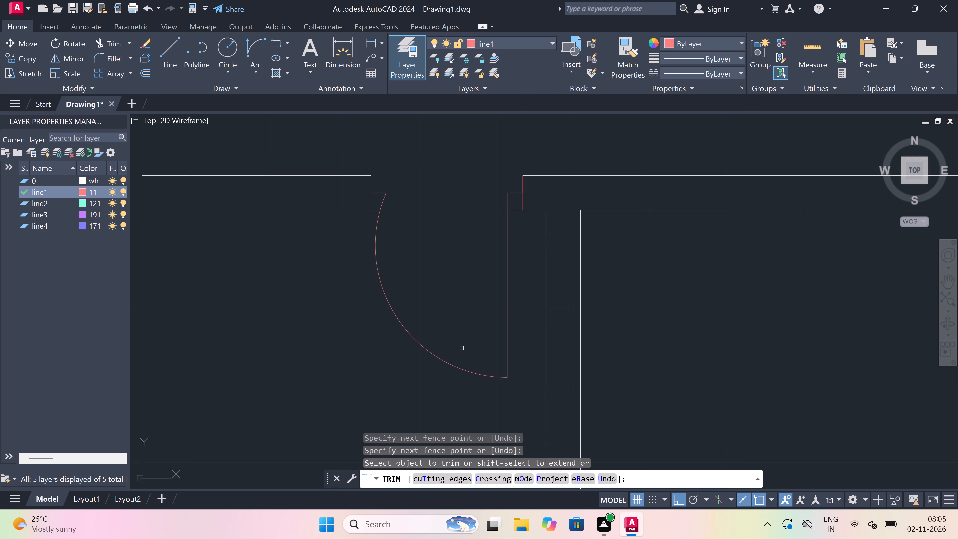
key(Escape)
Look over the whole floor plan and its lower rooms to check which rooms still need doors.
text(l)
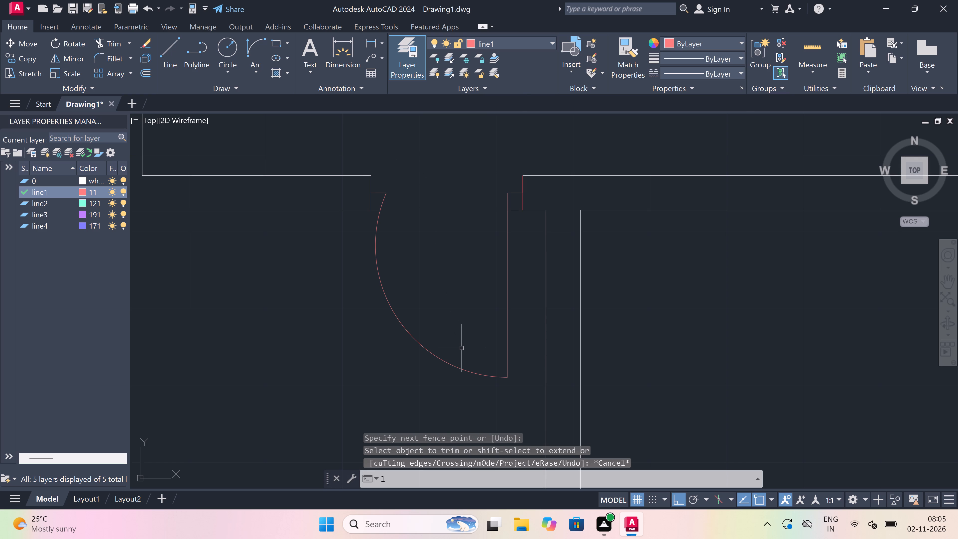
key(space)
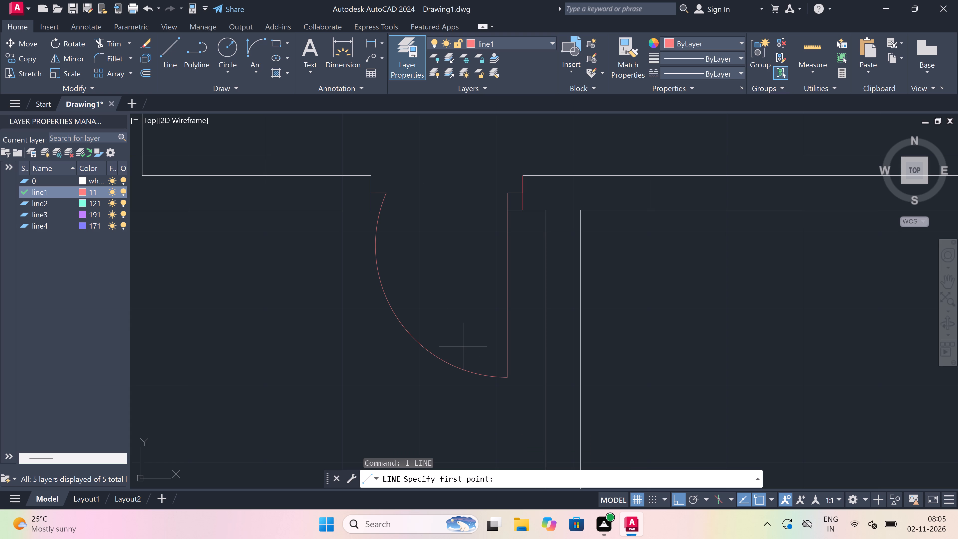
scroll(316, 375, down, 4)
scroll(349, 438, down, 2)
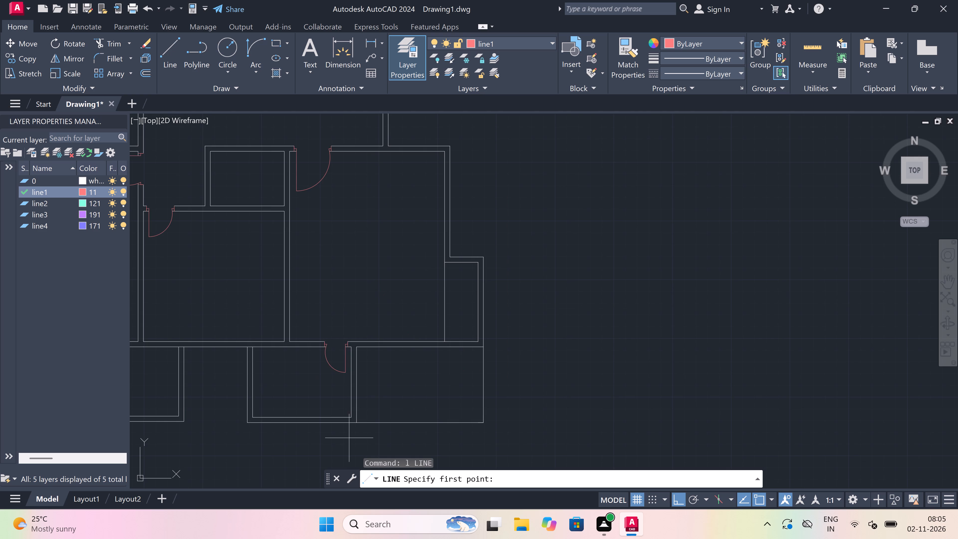
scroll(349, 438, down, 1)
scroll(337, 392, down, 2)
scroll(282, 380, up, 3)
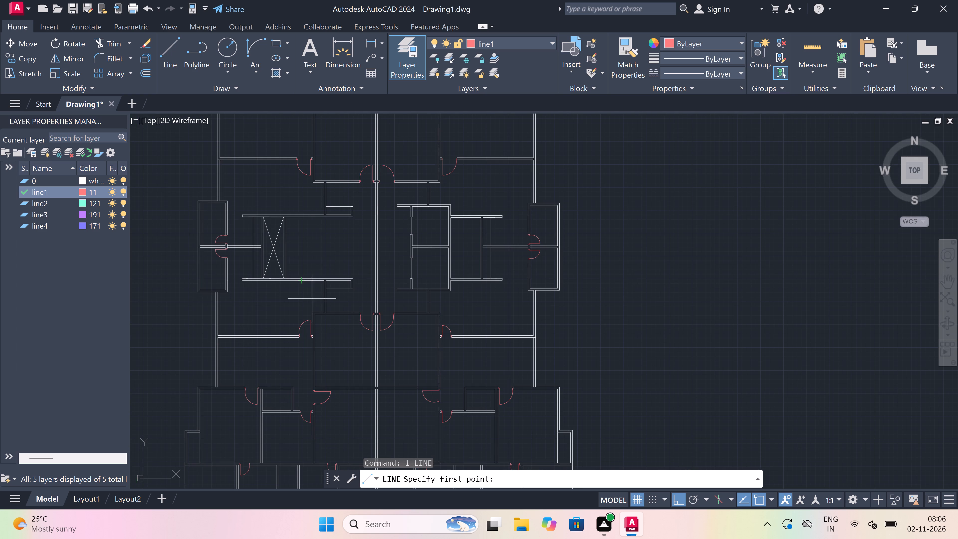
scroll(309, 311, down, 2)
scroll(260, 368, up, 3)
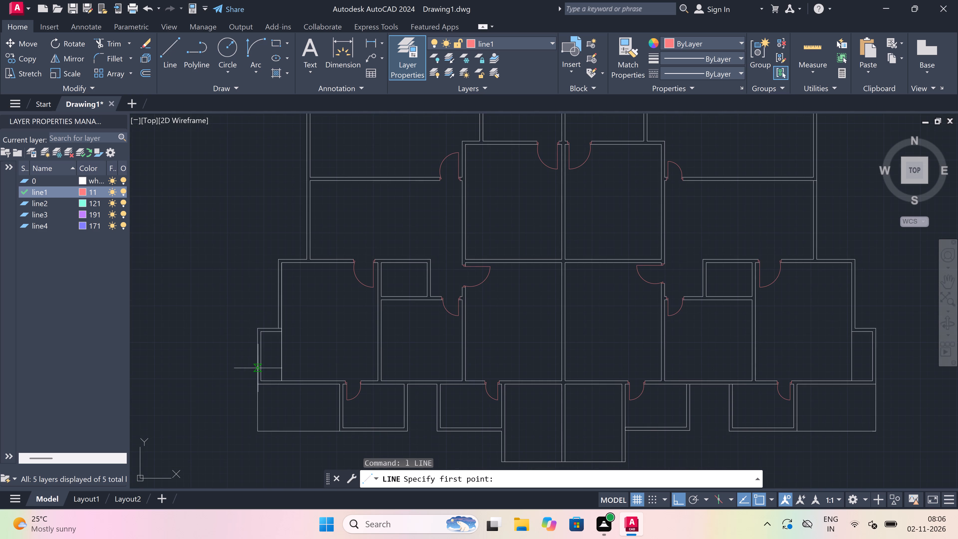
scroll(265, 350, down, 2)
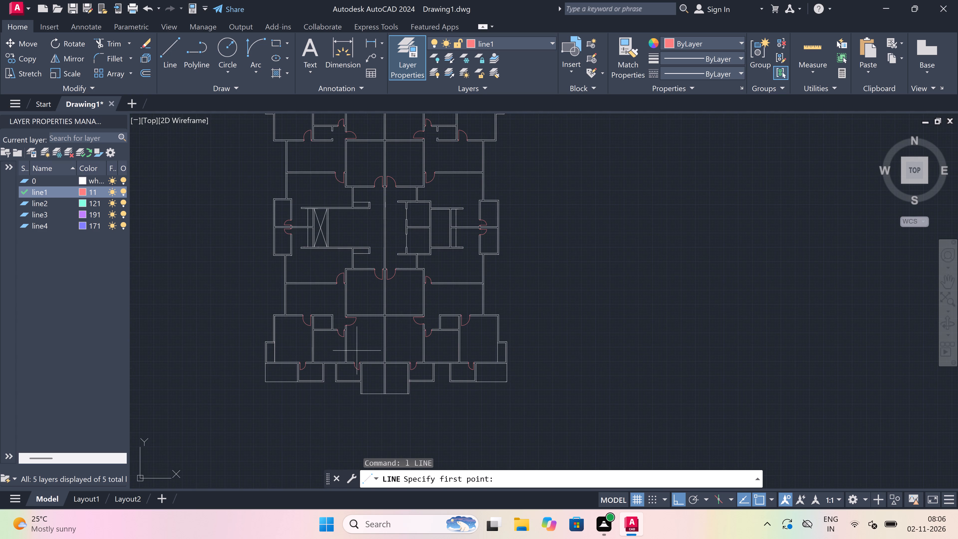
scroll(437, 376, up, 2)
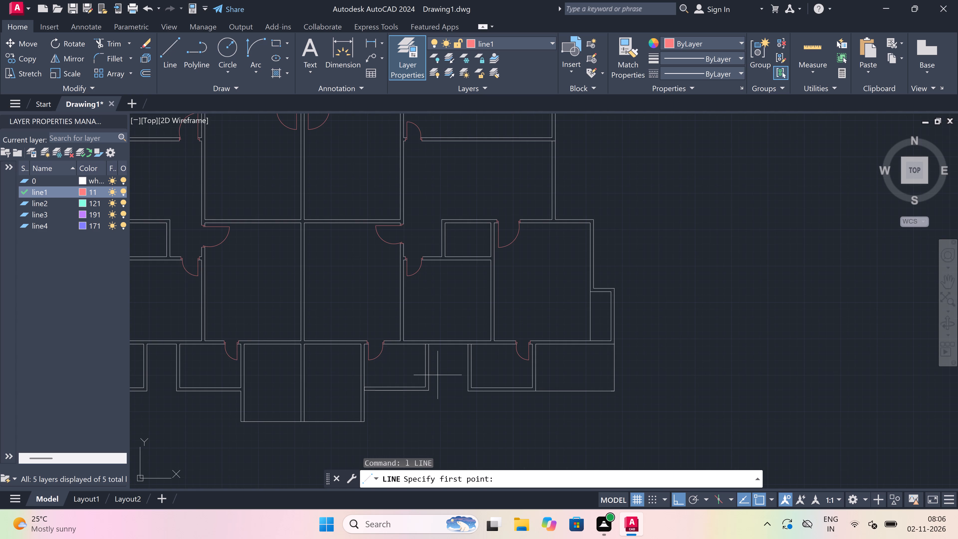
key(Escape)
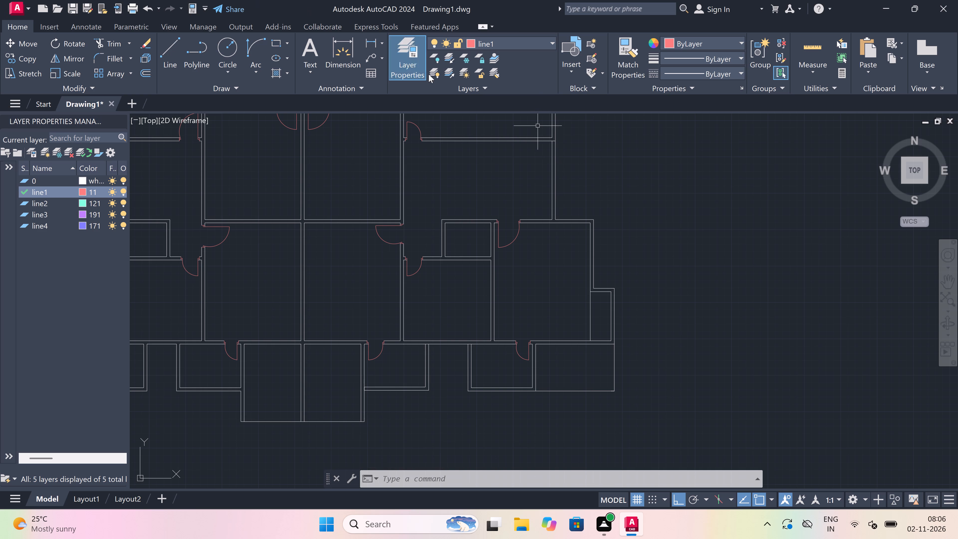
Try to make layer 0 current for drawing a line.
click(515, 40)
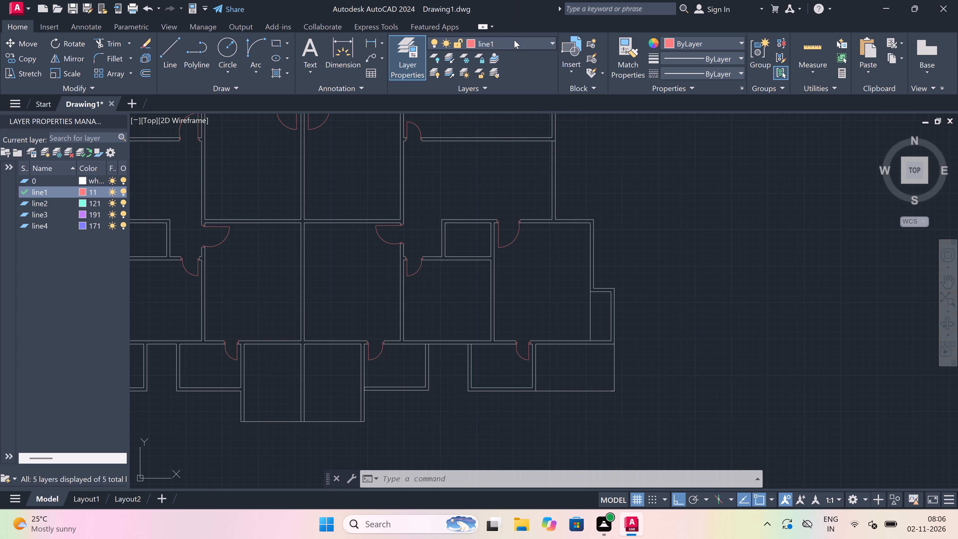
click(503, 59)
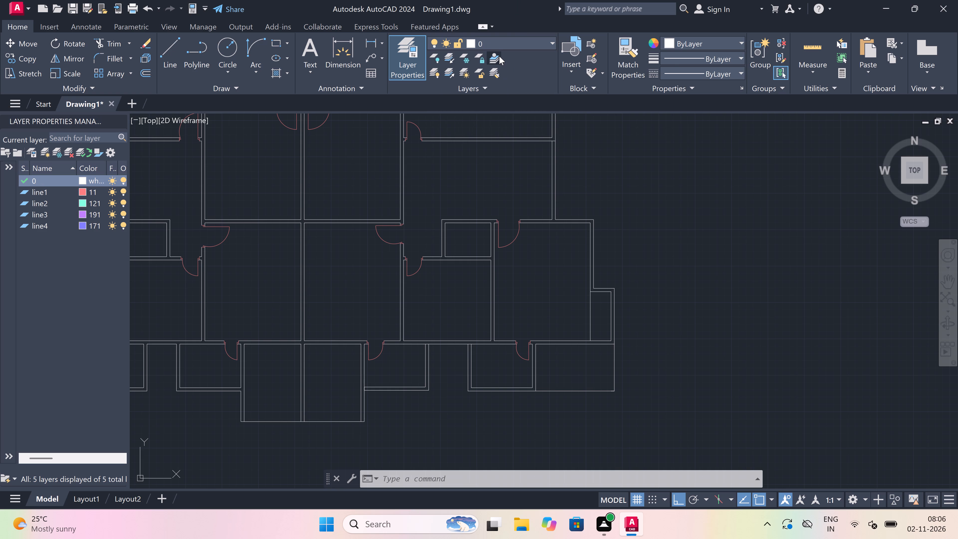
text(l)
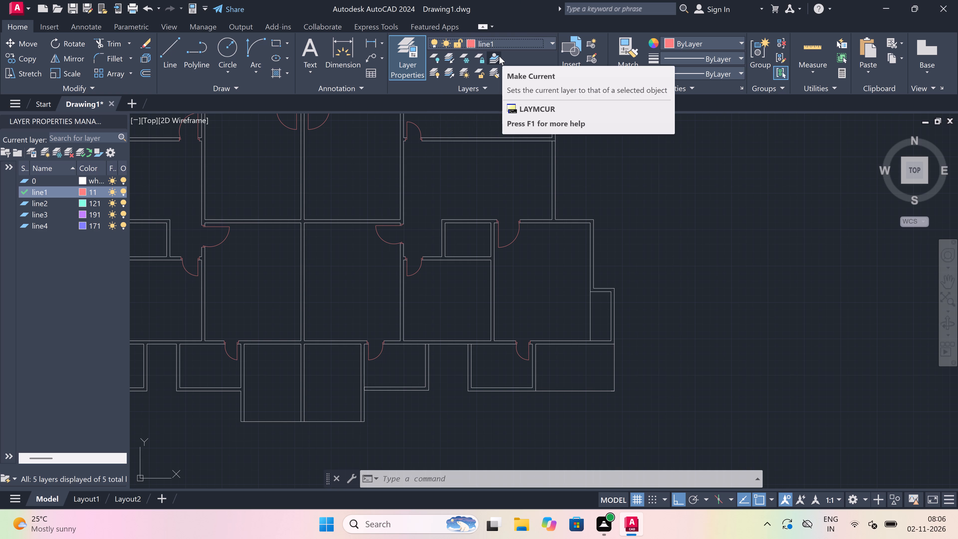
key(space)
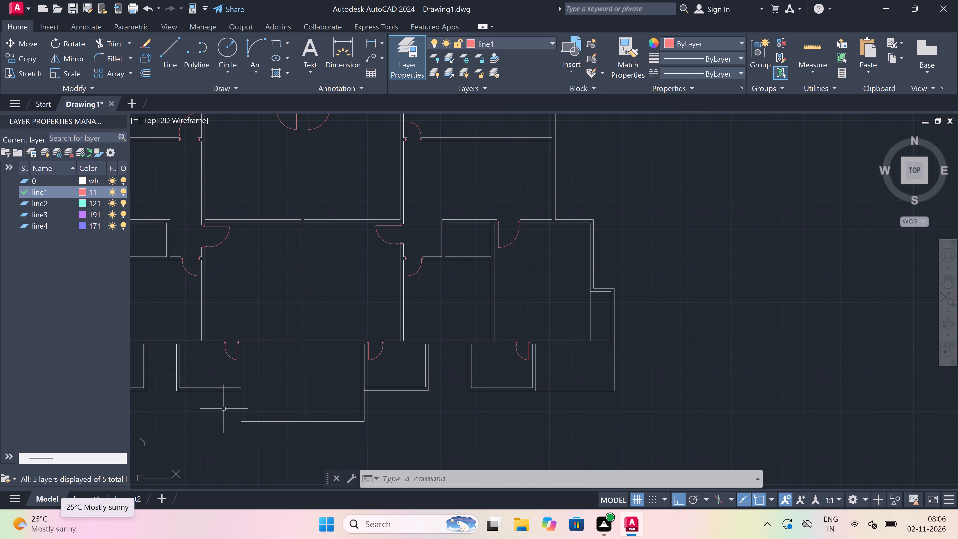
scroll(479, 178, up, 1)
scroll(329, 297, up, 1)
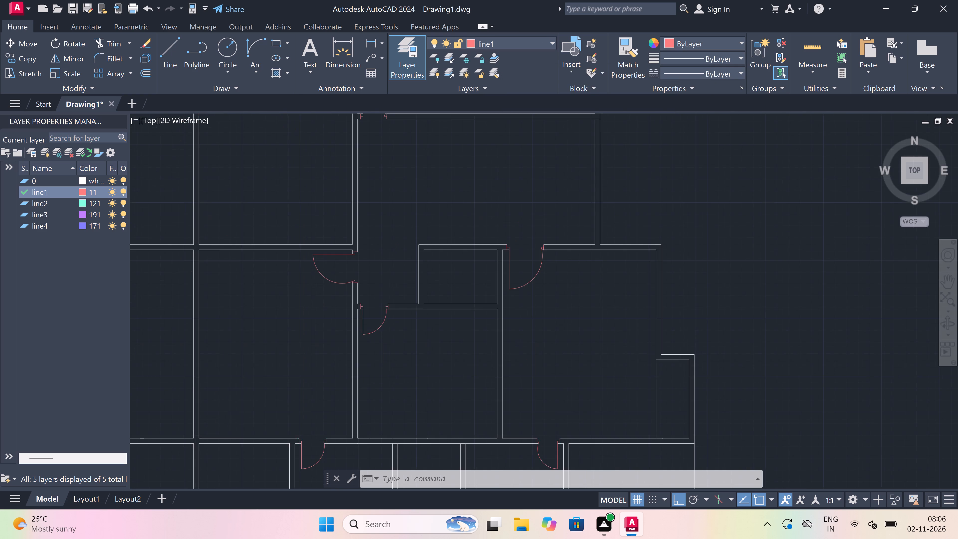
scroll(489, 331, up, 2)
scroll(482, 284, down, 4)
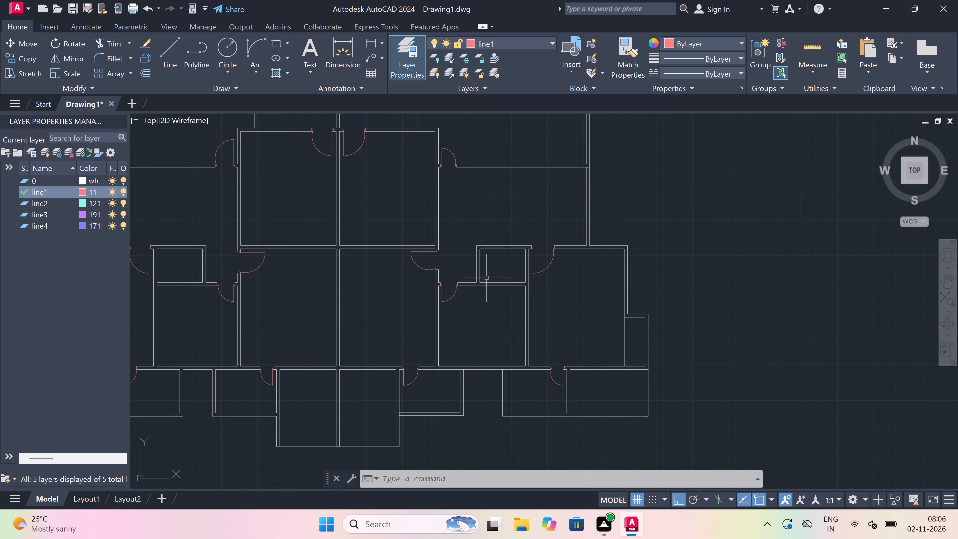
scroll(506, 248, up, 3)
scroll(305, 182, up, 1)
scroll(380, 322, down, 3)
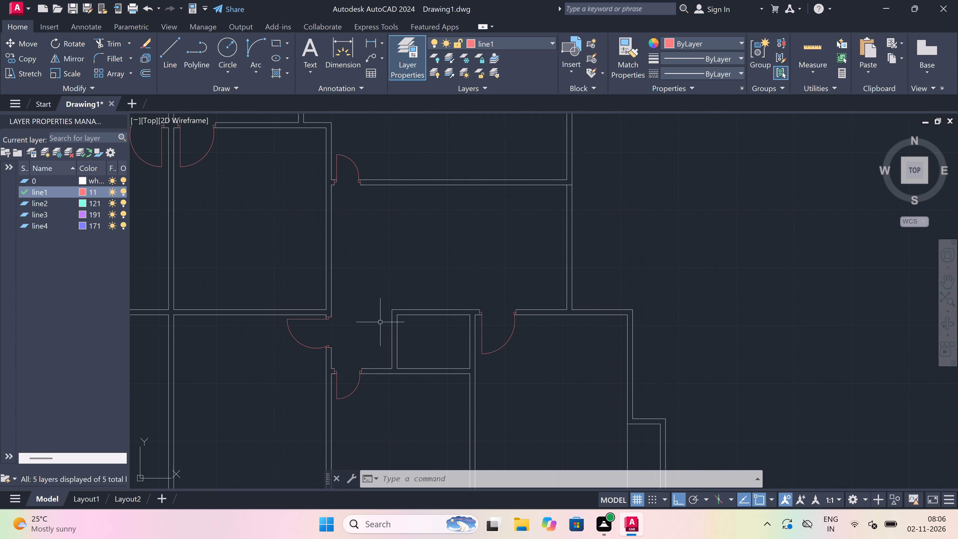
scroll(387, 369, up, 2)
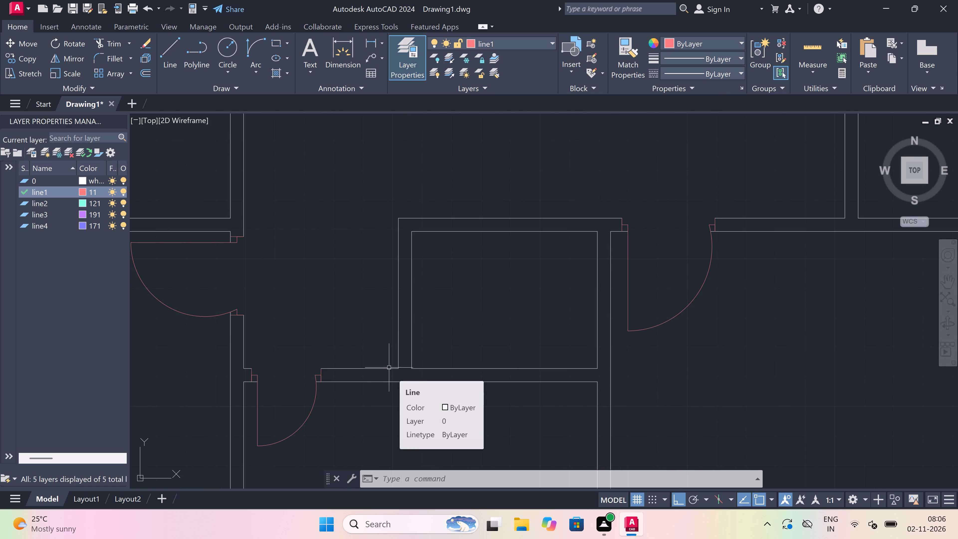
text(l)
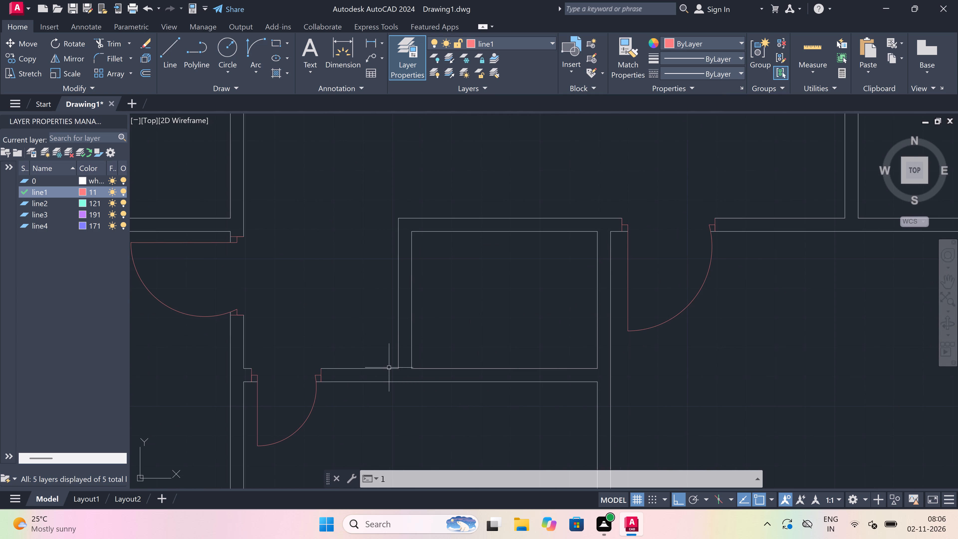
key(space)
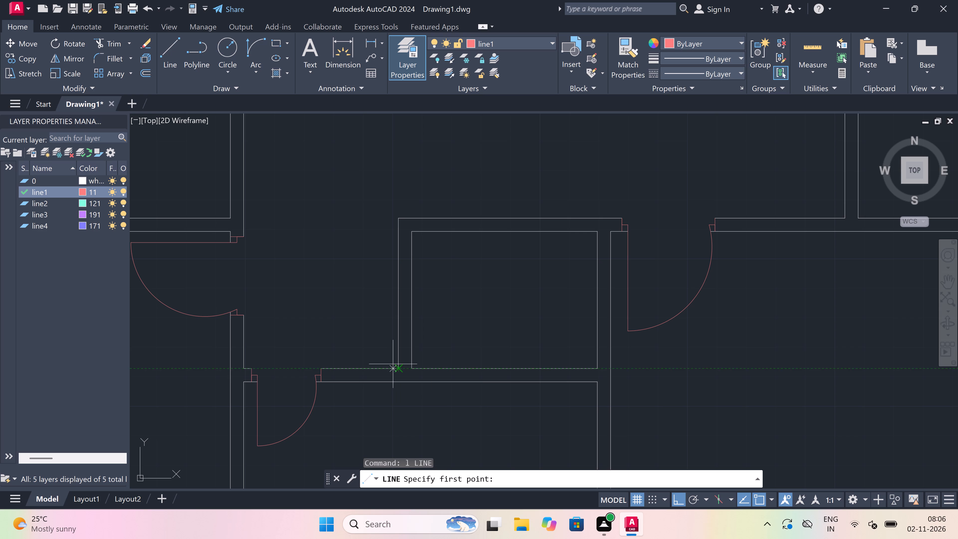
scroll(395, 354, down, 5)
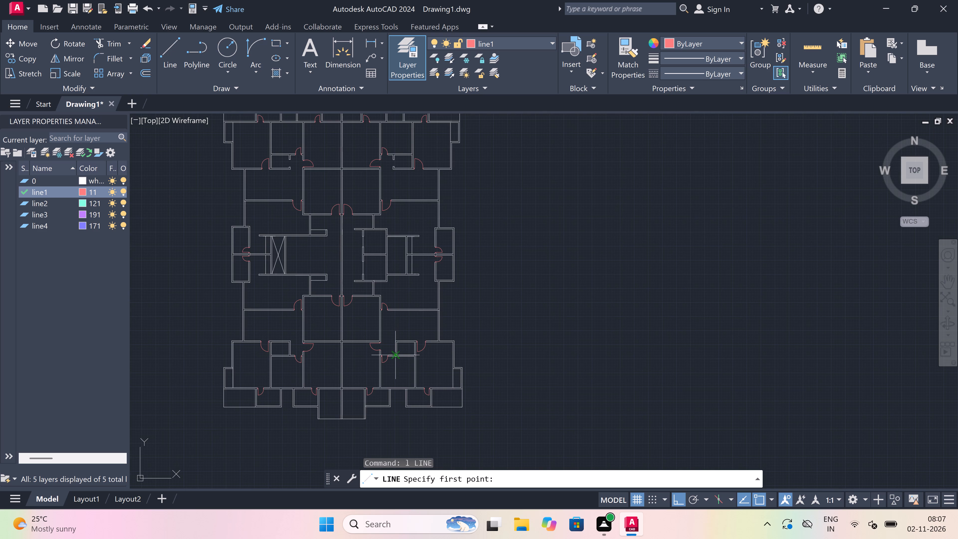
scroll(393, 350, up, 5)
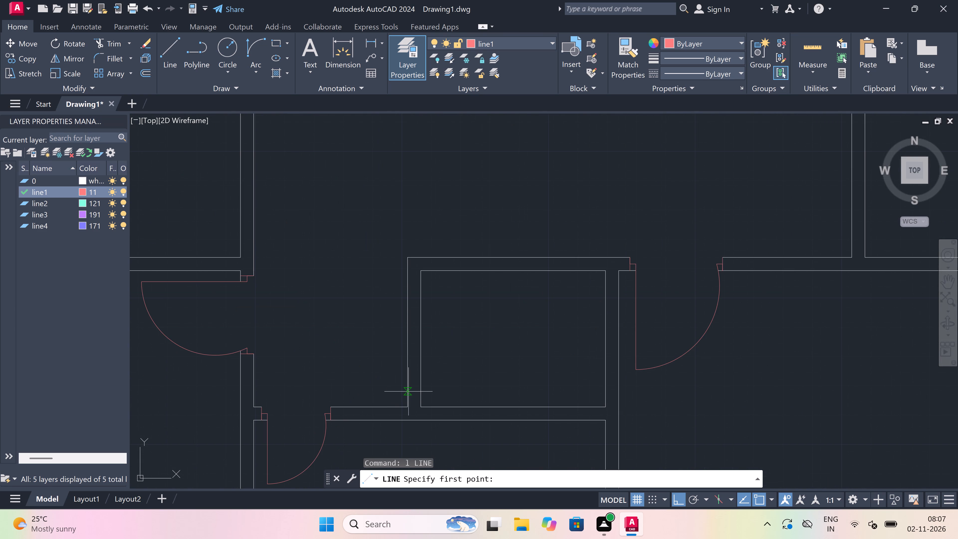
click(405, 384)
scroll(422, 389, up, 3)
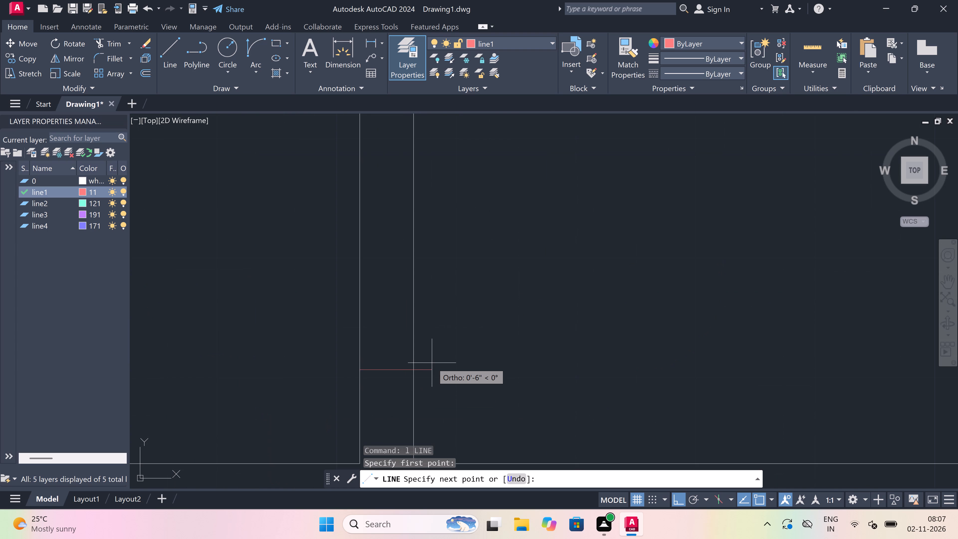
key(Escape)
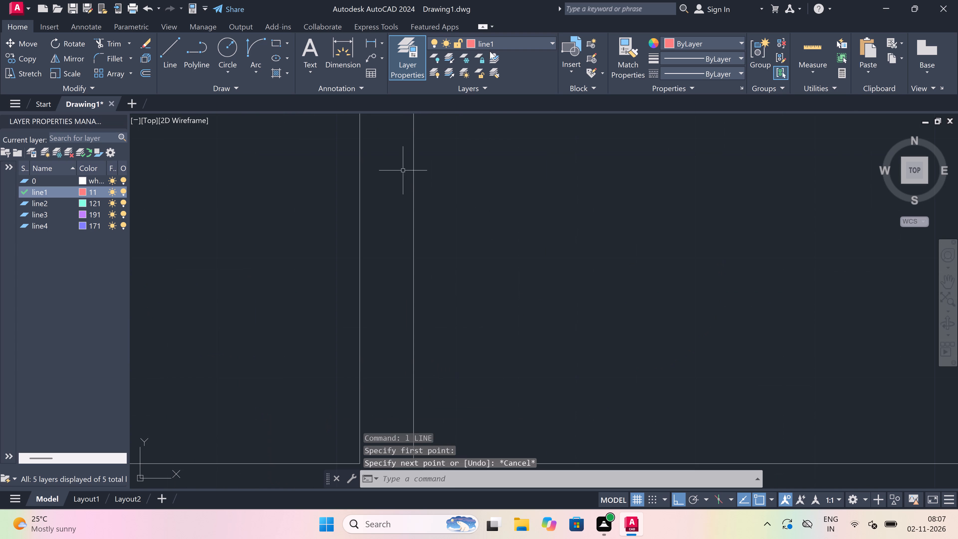
On layer 0, draw a short horizontal line across the left wall of the right unit's small room, slightly above its lower corner.
click(502, 42)
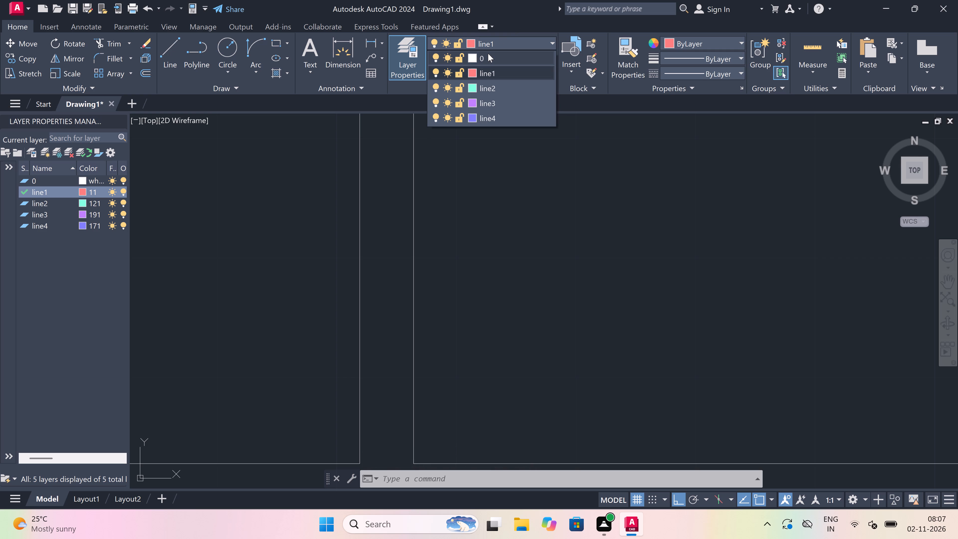
click(488, 53)
key(space)
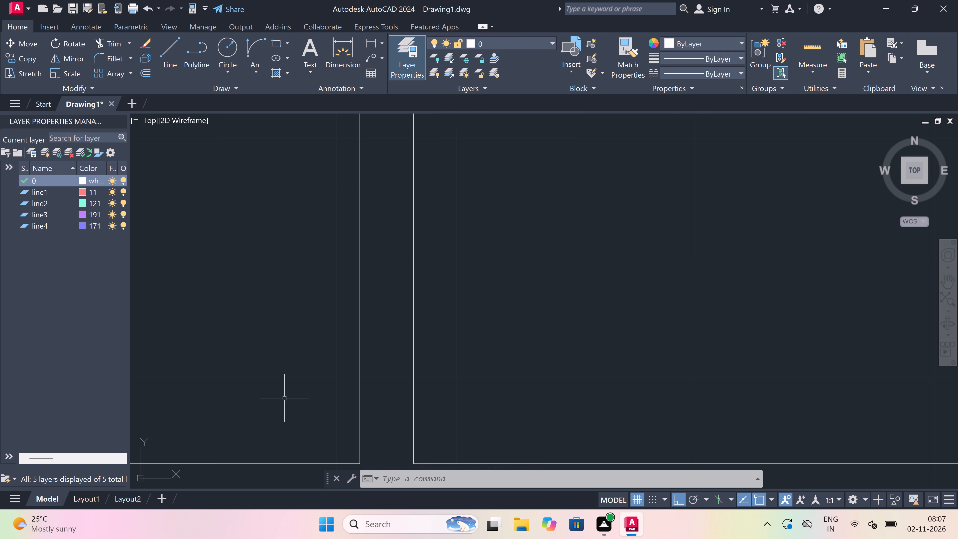
key(space)
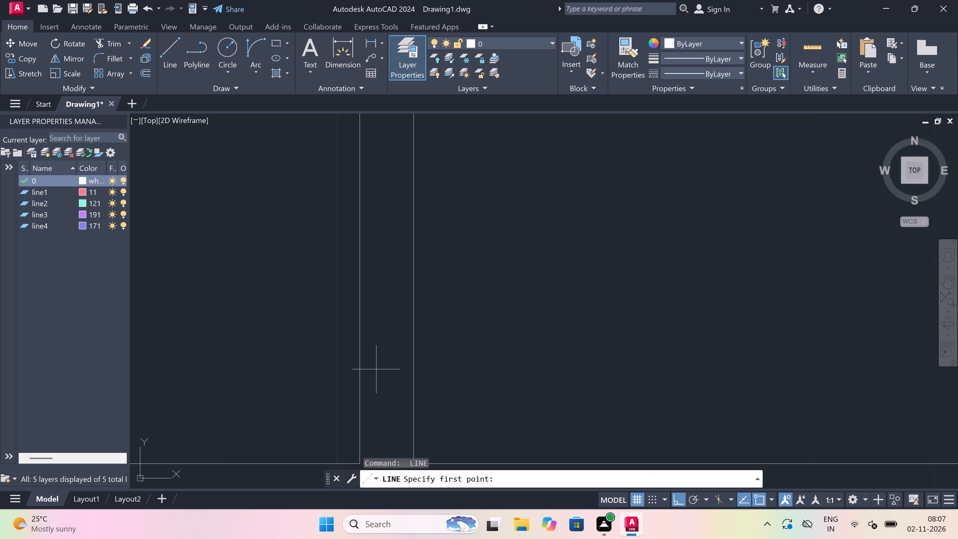
scroll(367, 337, down, 1)
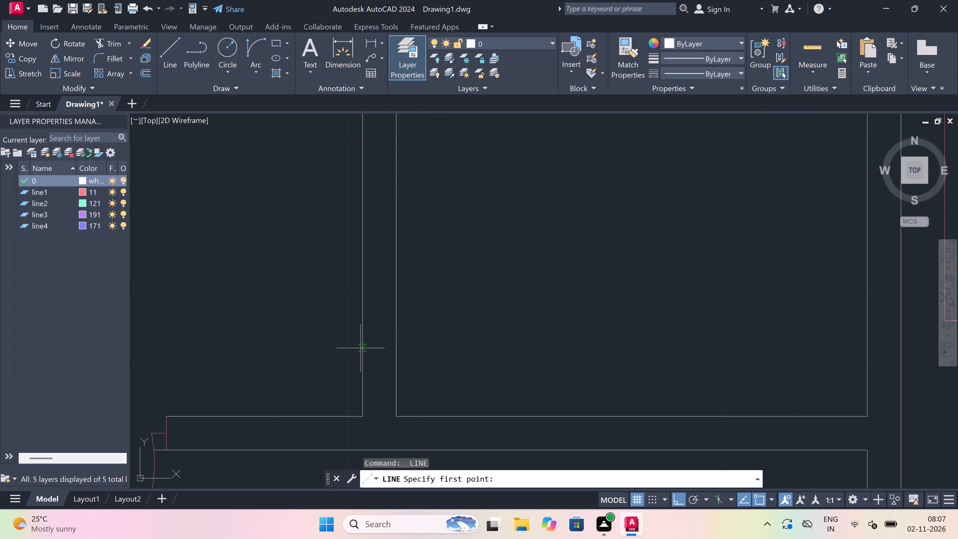
scroll(370, 340, down, 4)
scroll(371, 339, up, 4)
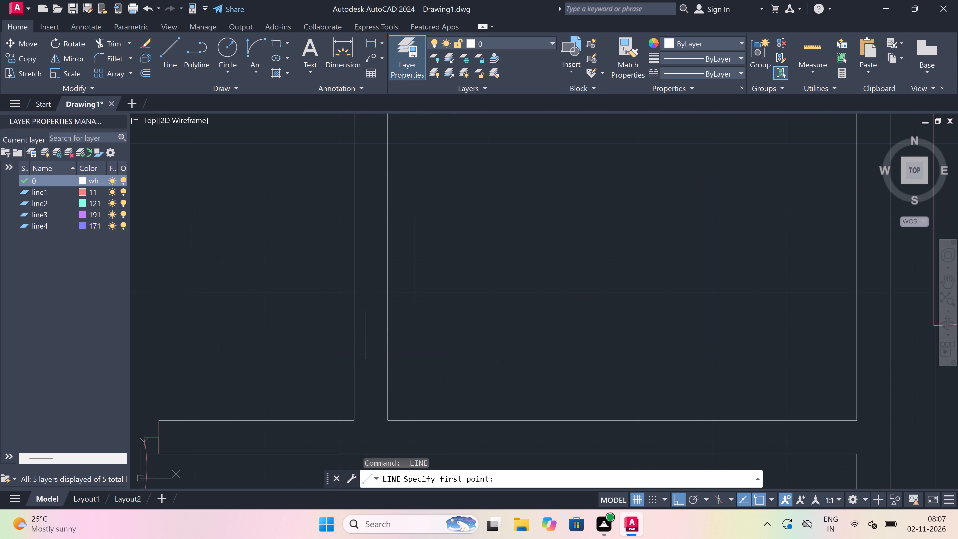
click(353, 334)
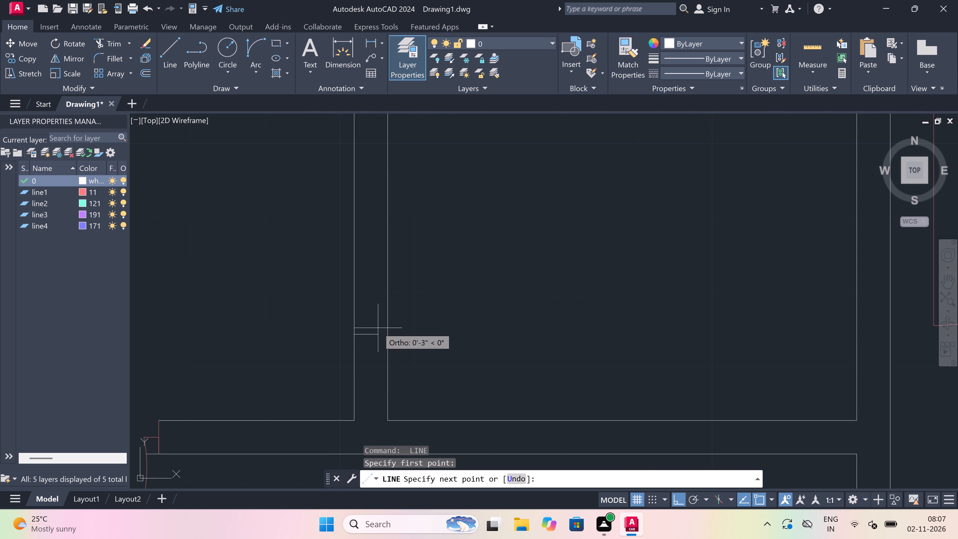
click(391, 330)
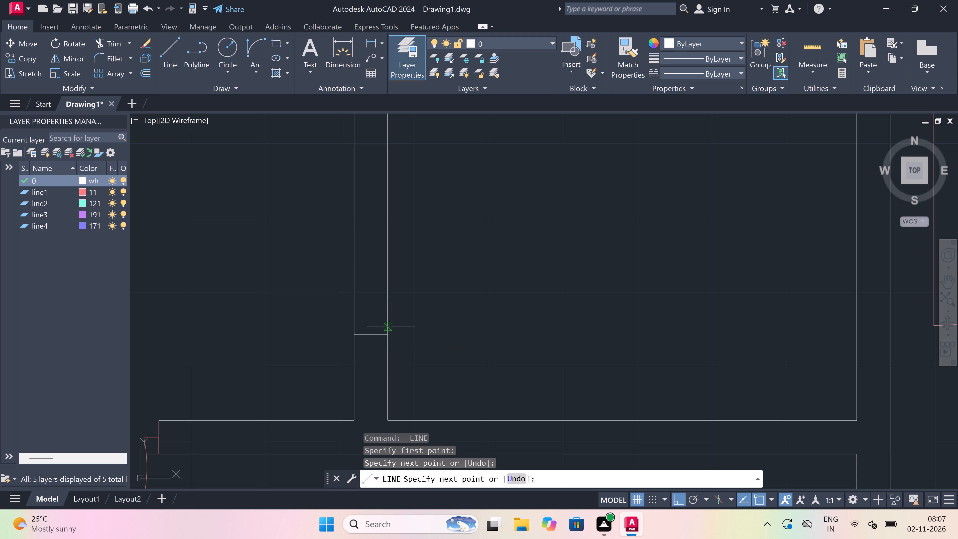
key(Escape)
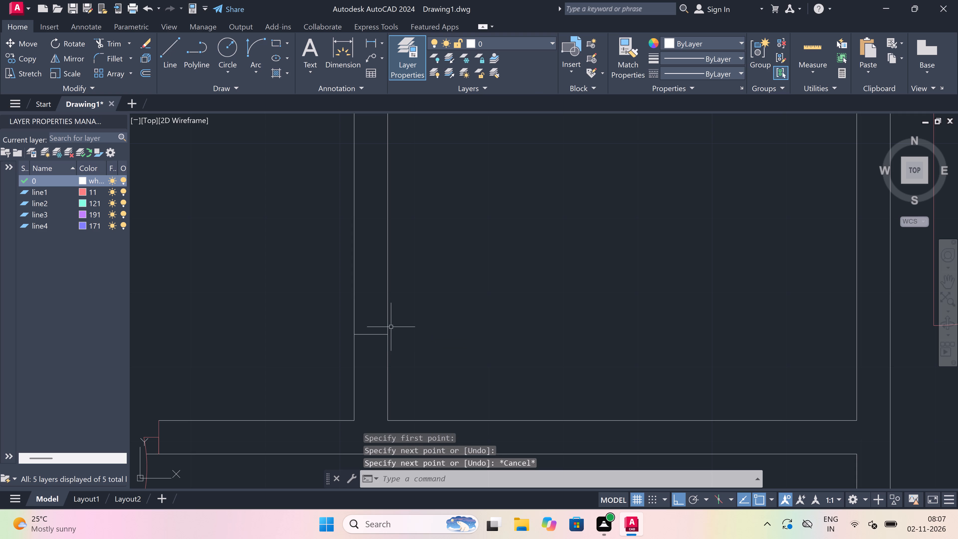
Draw a second horizontal line across the same wall, slightly below the small room's upper corner, to bound the opening.
key(space)
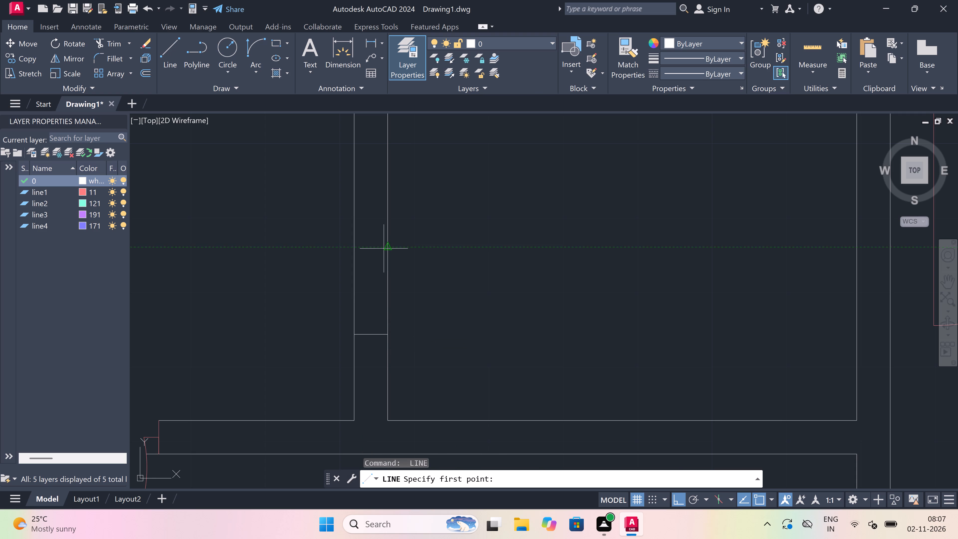
scroll(213, 334, down, 3)
scroll(233, 319, up, 2)
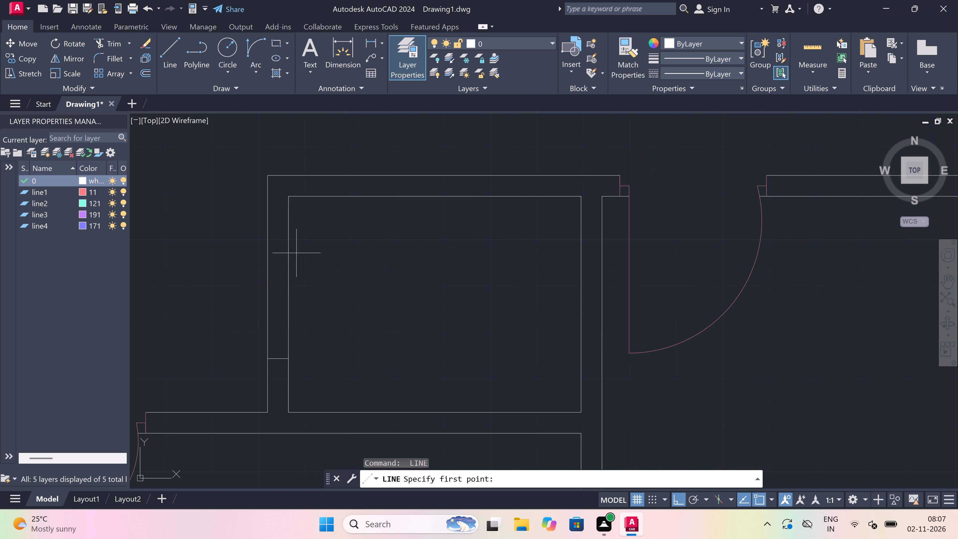
click(289, 250)
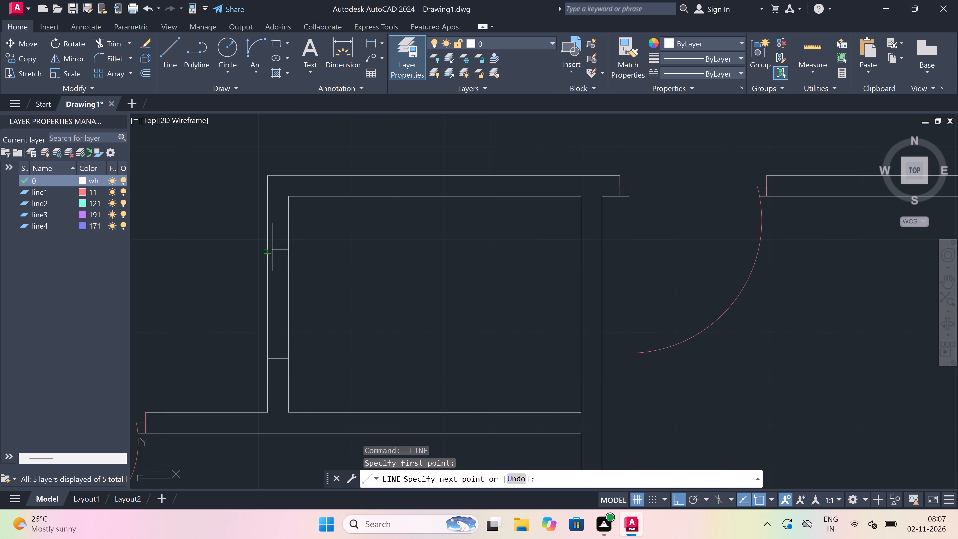
click(269, 247)
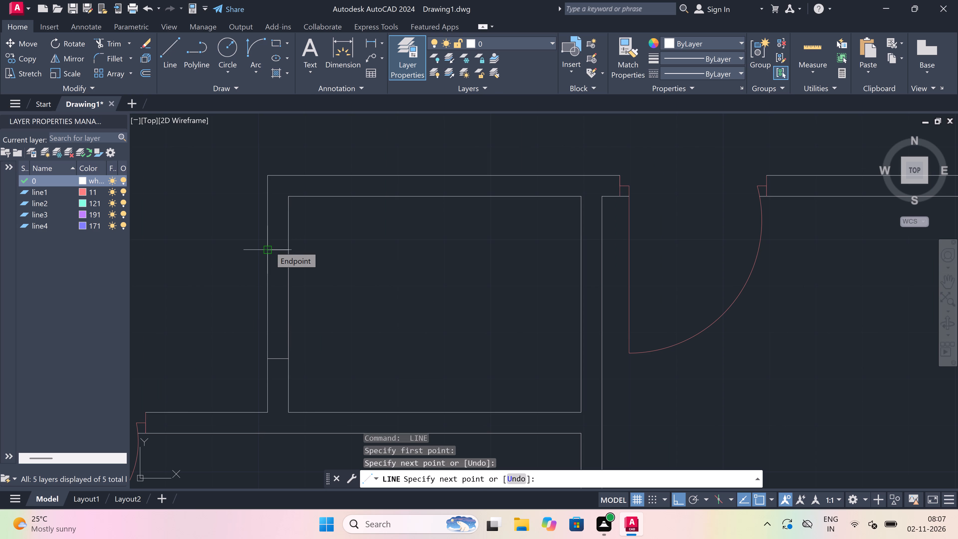
key(Escape)
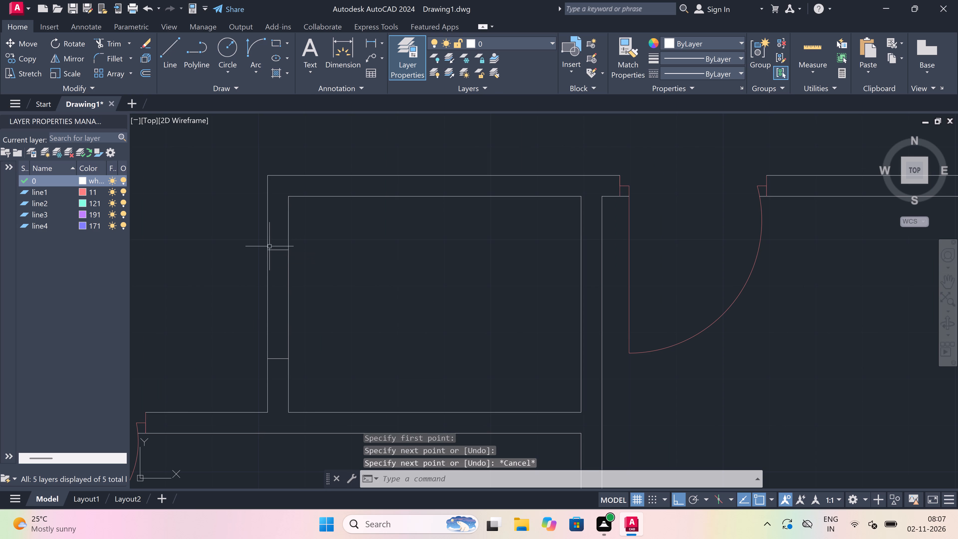
Trim both wall lines between the two short cross lines with a fence to open the small room's left wall.
text(tr)
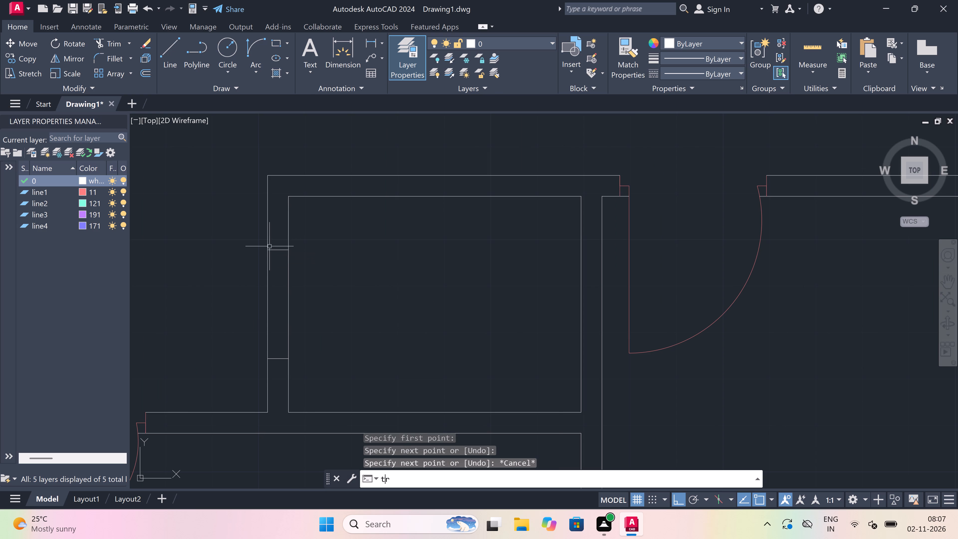
key(space)
scroll(269, 246, up, 18)
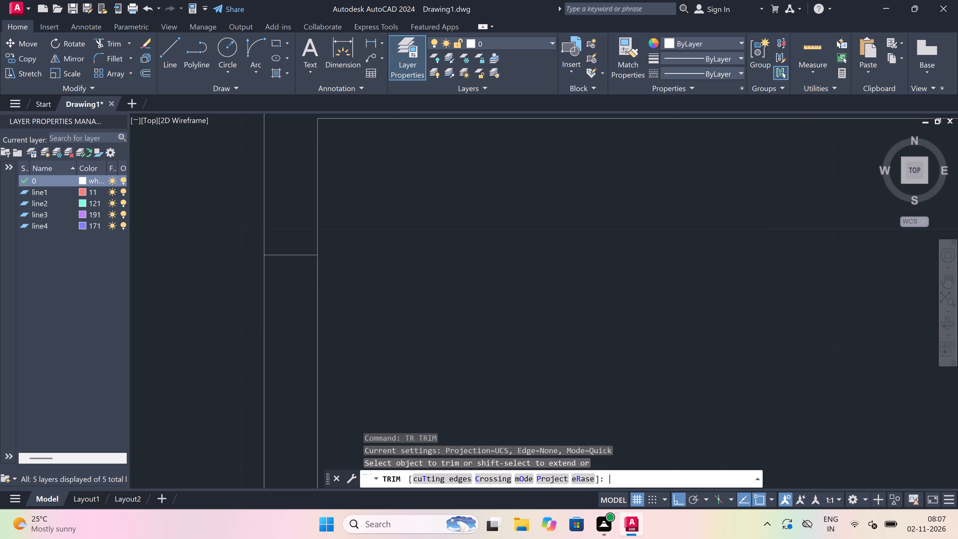
scroll(269, 246, up, 20)
scroll(269, 246, up, 20)
scroll(269, 246, up, 20)
scroll(271, 233, down, 11)
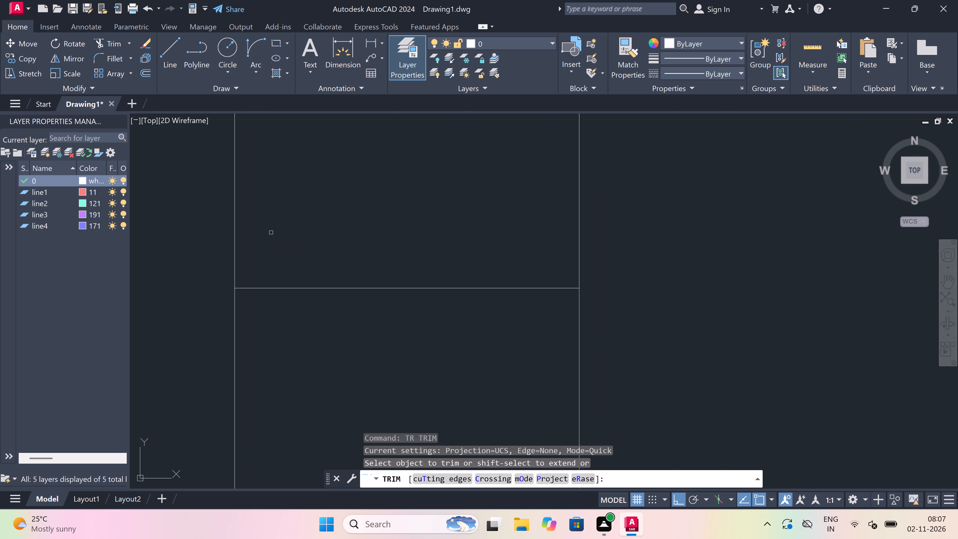
scroll(271, 233, down, 6)
scroll(270, 261, up, 1)
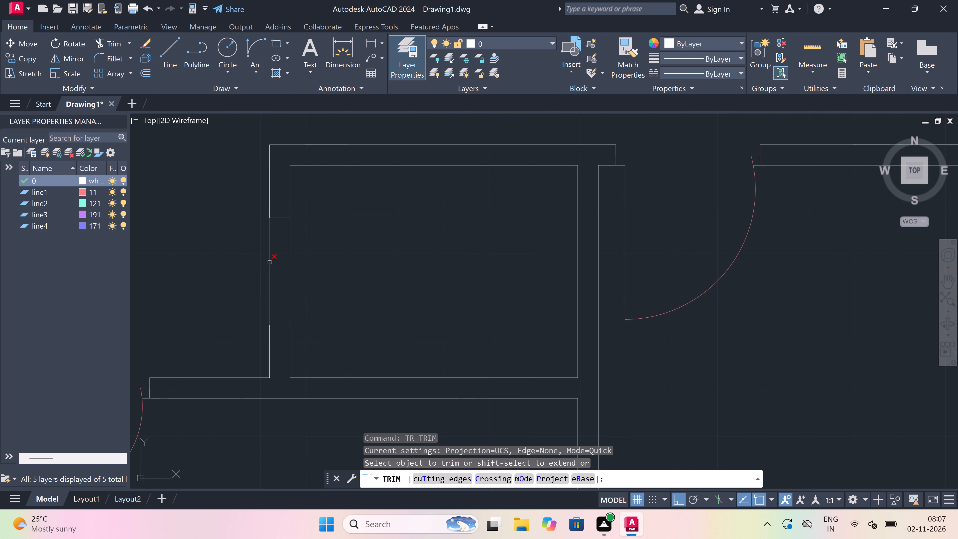
click(257, 270)
click(332, 277)
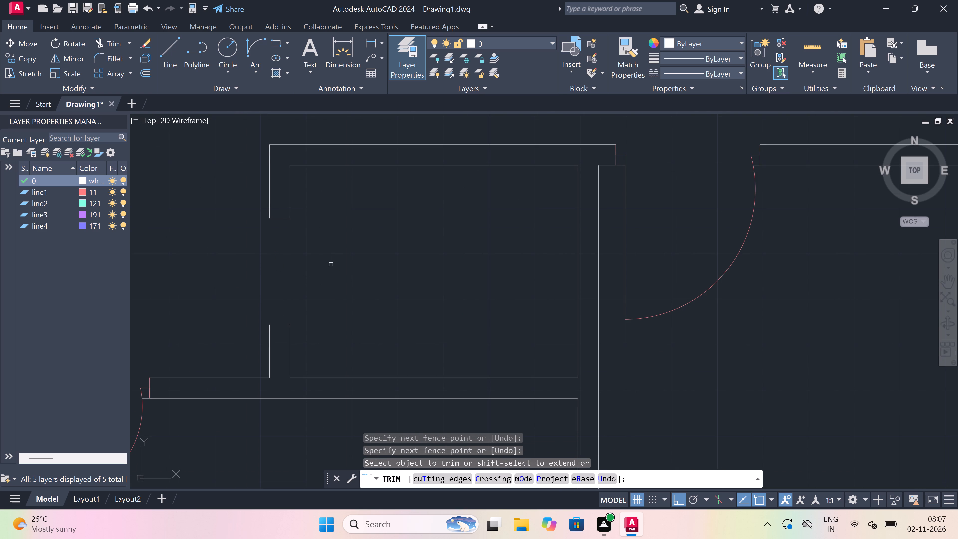
key(Escape)
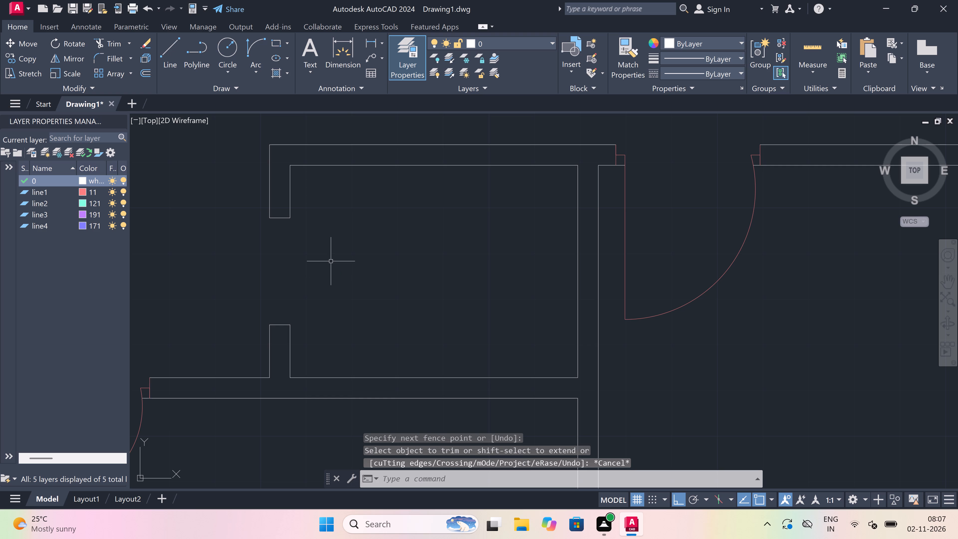
Draw a short horizontal line across the right wall of the left unit's small room, slightly below its upper corner.
text(l)
key(space)
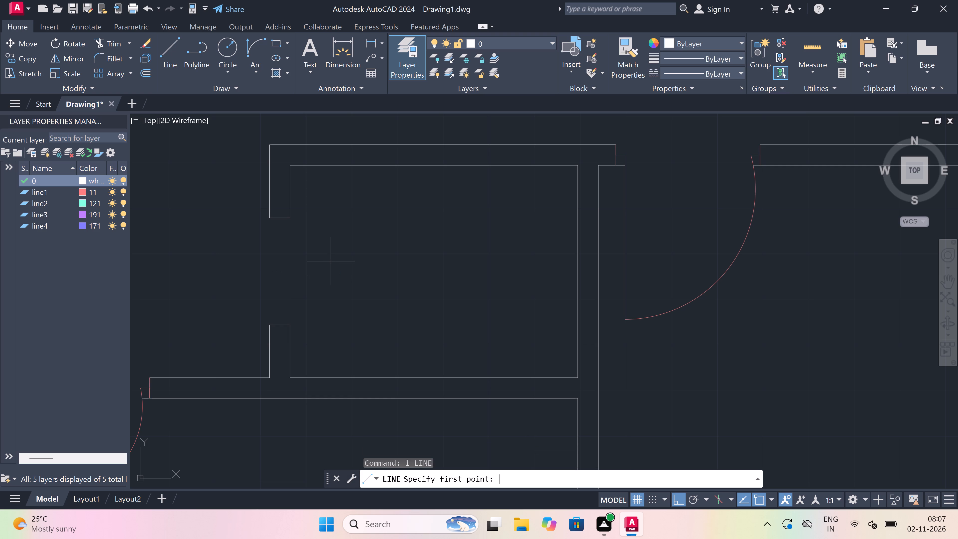
scroll(324, 275, down, 4)
scroll(248, 348, down, 2)
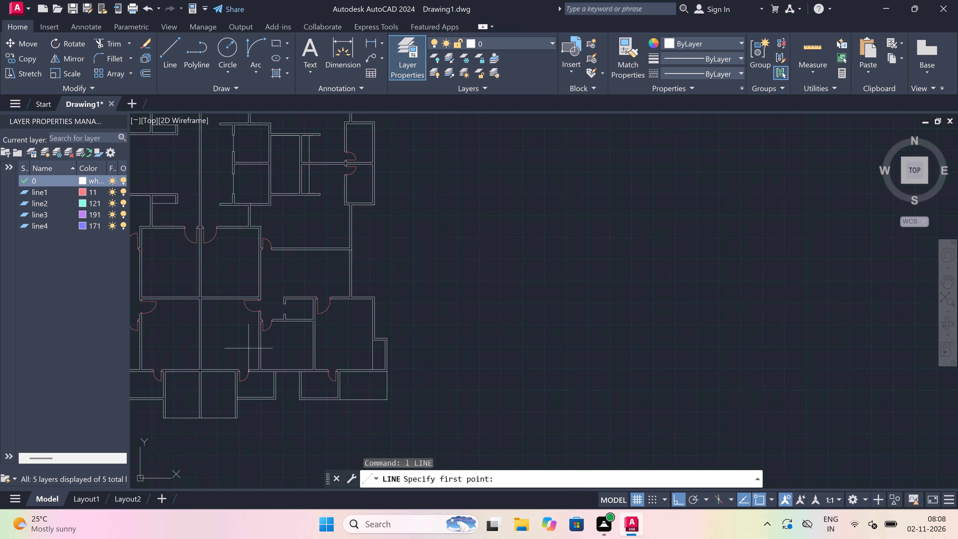
scroll(248, 348, down, 1)
scroll(201, 318, up, 1)
scroll(165, 336, up, 2)
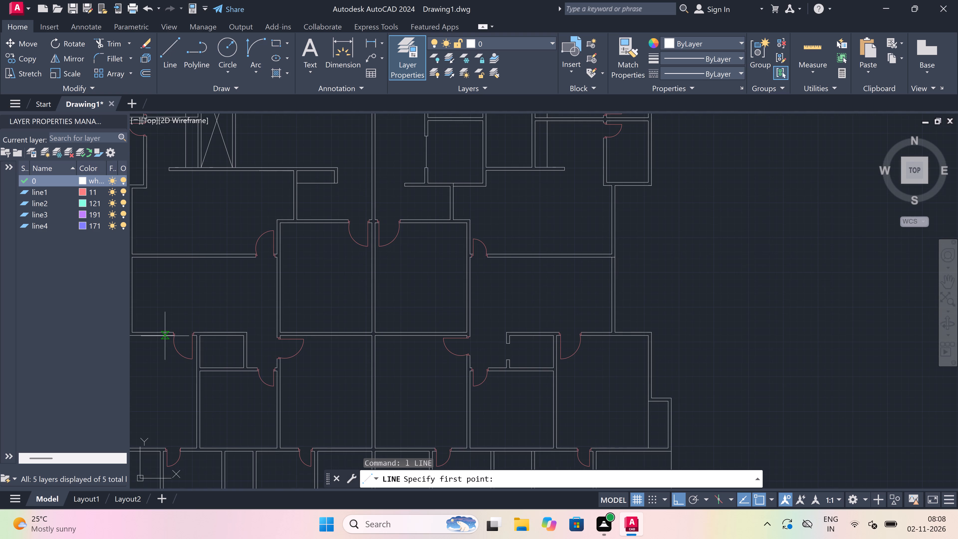
scroll(199, 393, up, 2)
scroll(255, 325, up, 2)
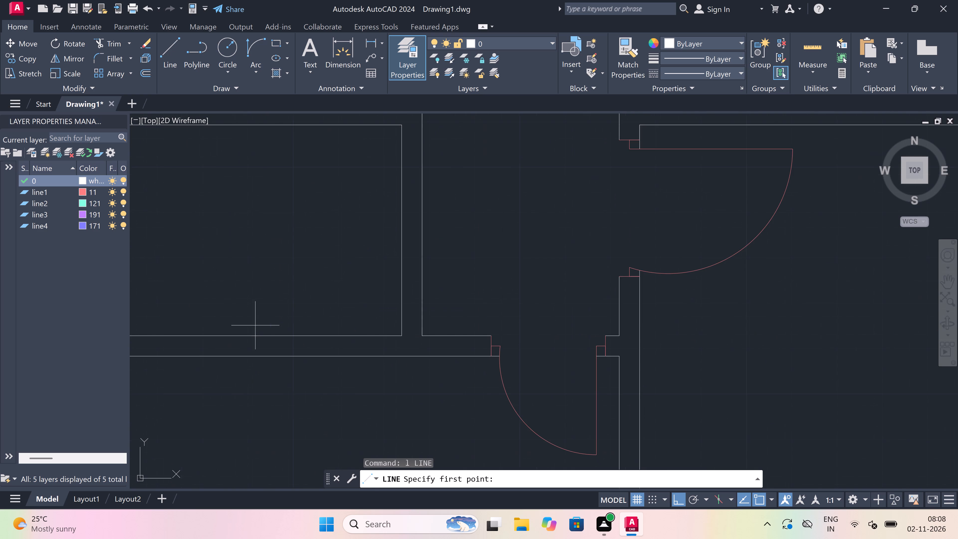
scroll(327, 306, down, 4)
scroll(338, 289, up, 4)
scroll(339, 286, down, 3)
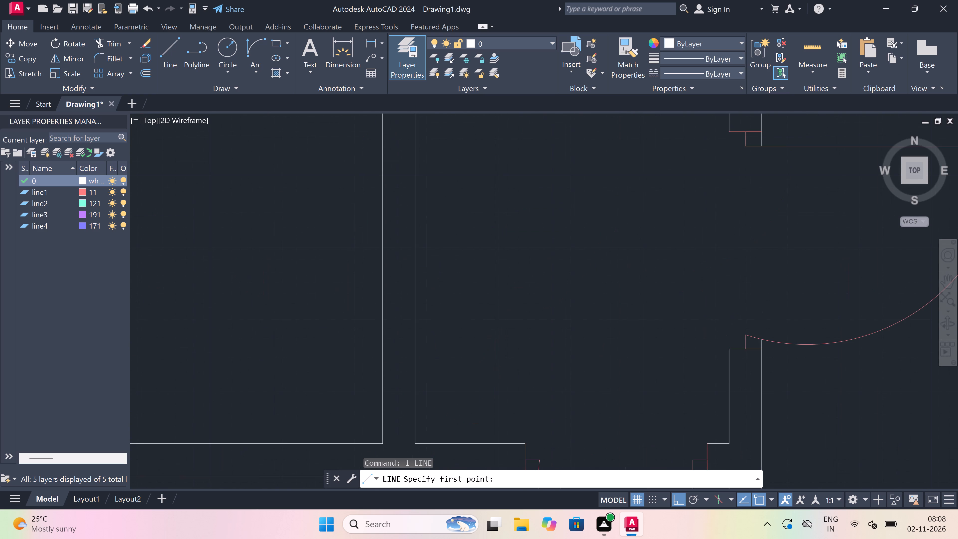
scroll(339, 286, down, 1)
scroll(349, 263, up, 2)
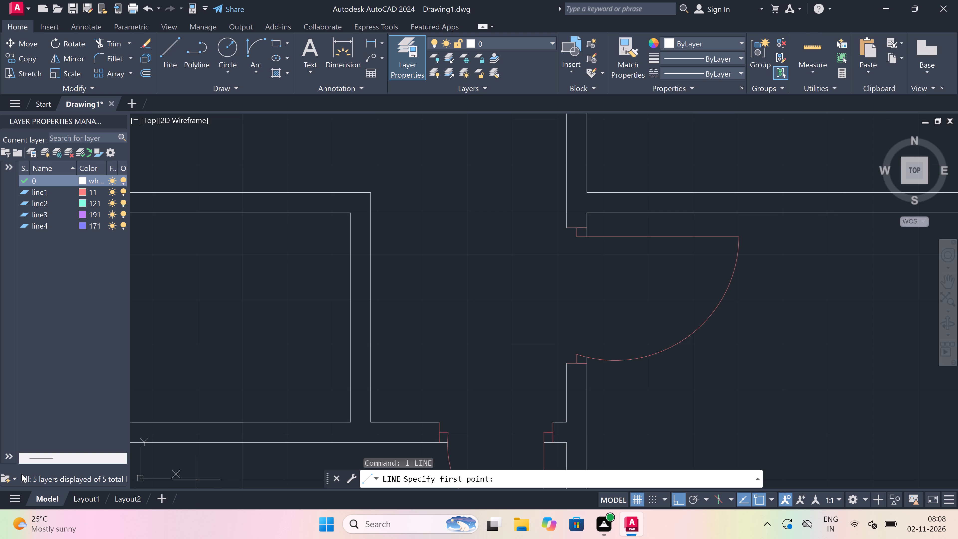
scroll(499, 248, down, 3)
scroll(453, 255, up, 2)
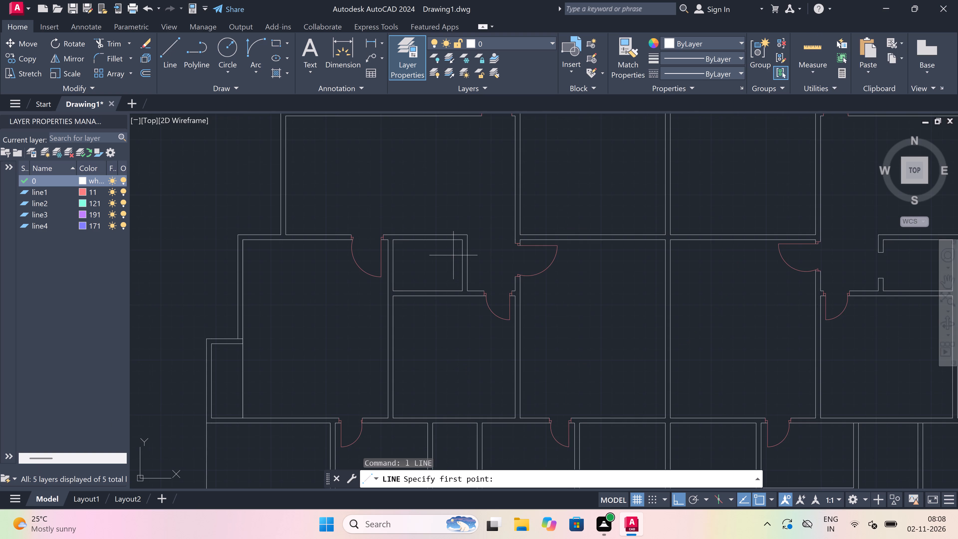
click(475, 242)
scroll(481, 242, up, 3)
click(495, 242)
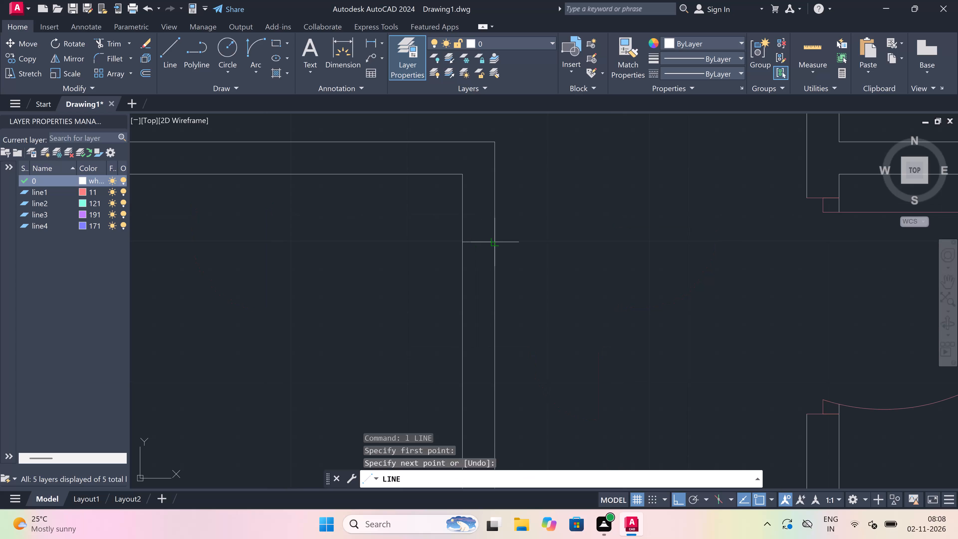
key(Escape)
Draw a second horizontal line from the same wall's inner face toward its outer face, slightly above the small room's lower corner.
key(space)
scroll(476, 274, down, 3)
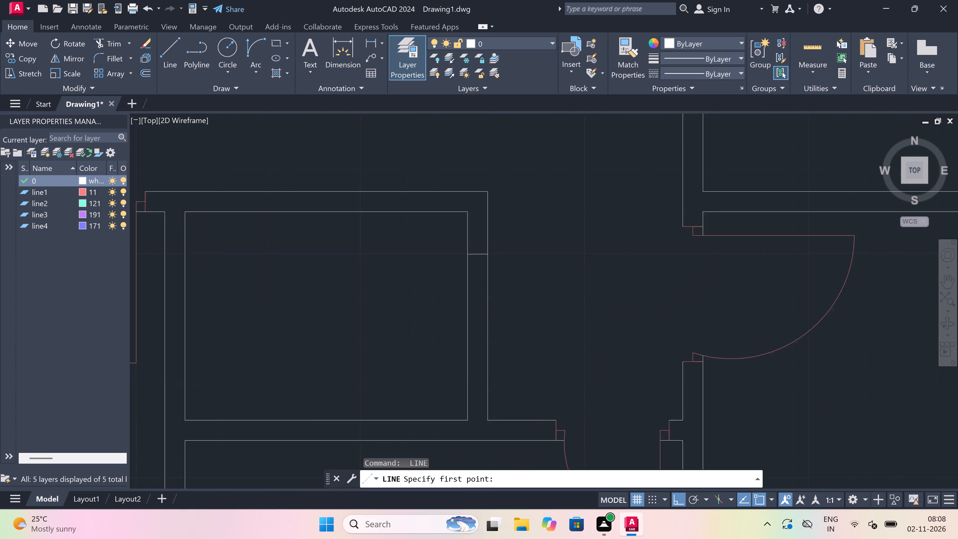
scroll(475, 289, up, 2)
scroll(444, 359, down, 3)
scroll(443, 363, up, 3)
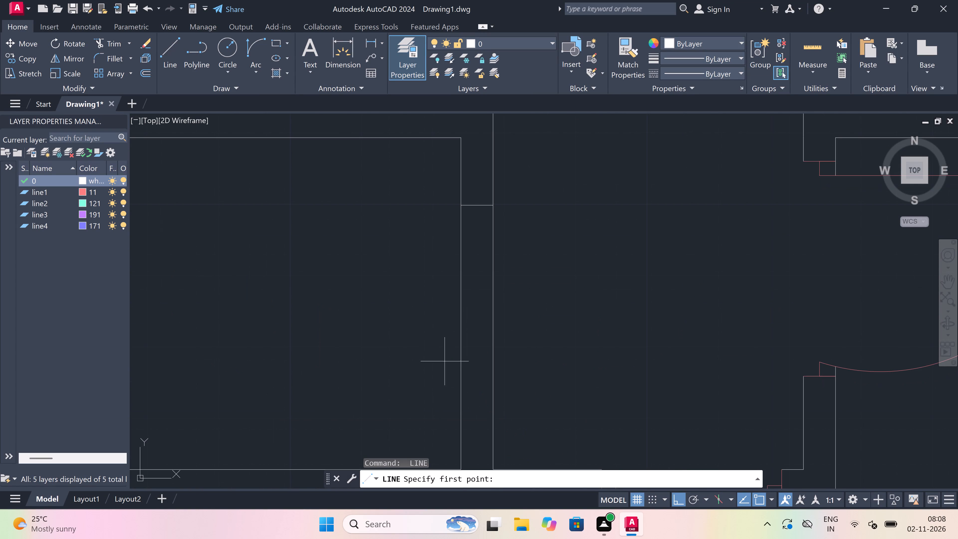
click(459, 371)
click(486, 372)
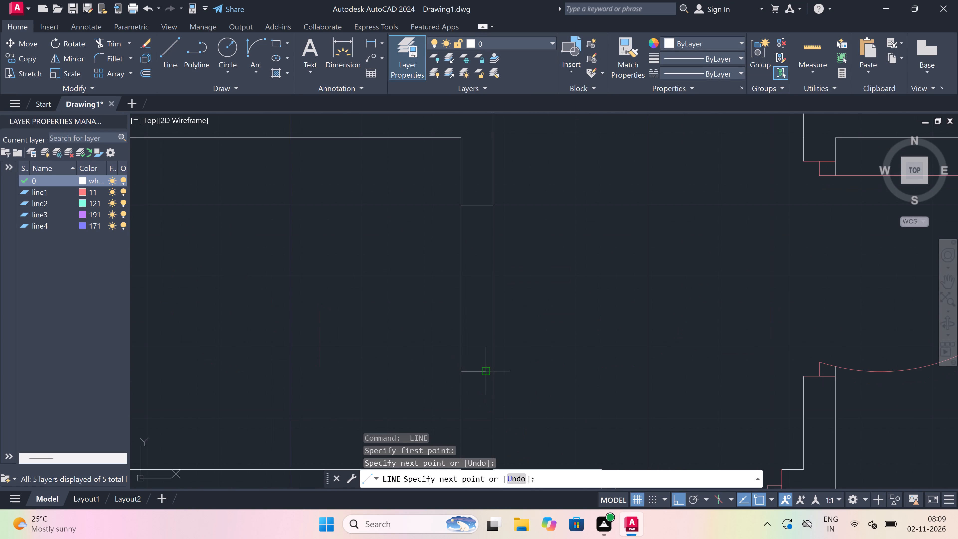
key(Escape)
Trim both lines of the small room's right wall between the two cross lines with a fence.
key(t)
key(r)
key(space)
click(531, 301)
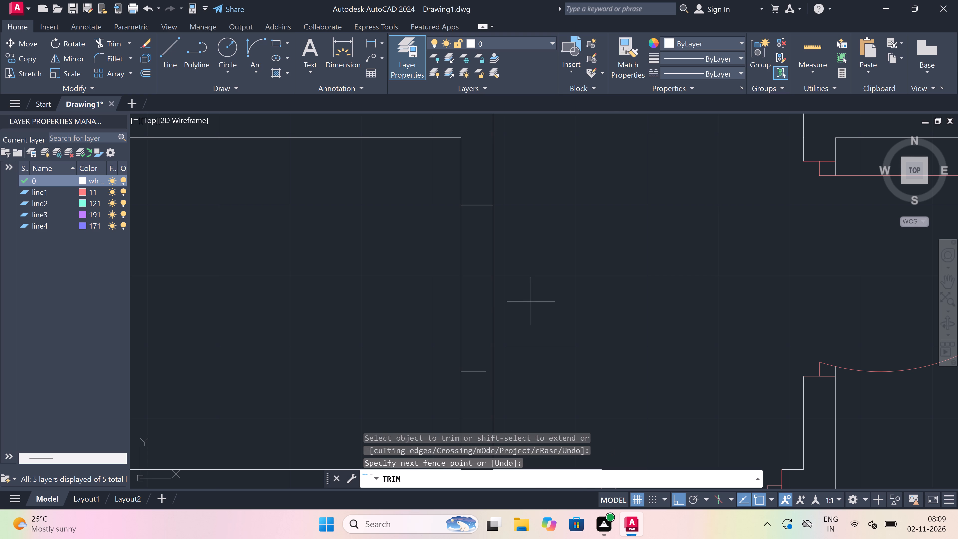
click(384, 323)
scroll(384, 323, down, 3)
scroll(400, 341, up, 3)
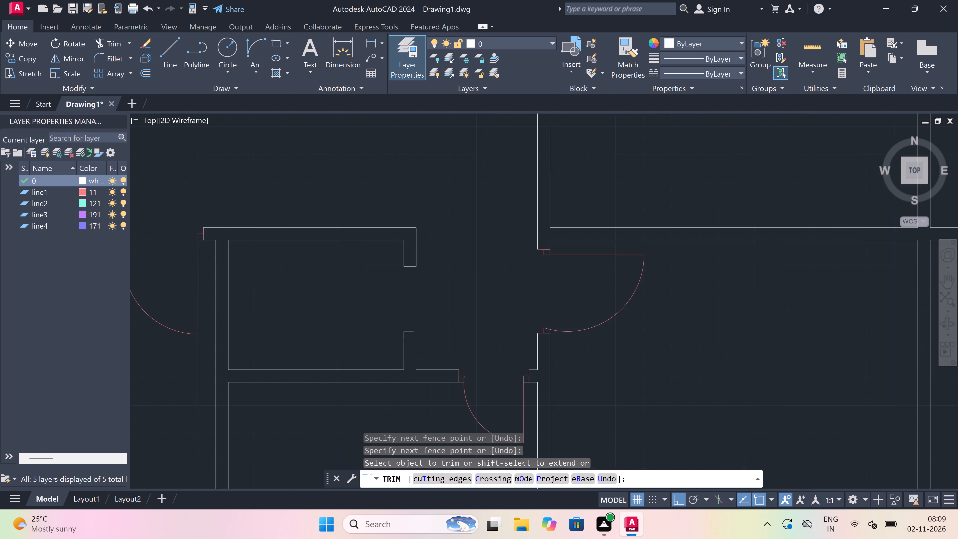
scroll(400, 341, up, 1)
key(Escape)
scroll(461, 325, down, 4)
scroll(461, 324, up, 3)
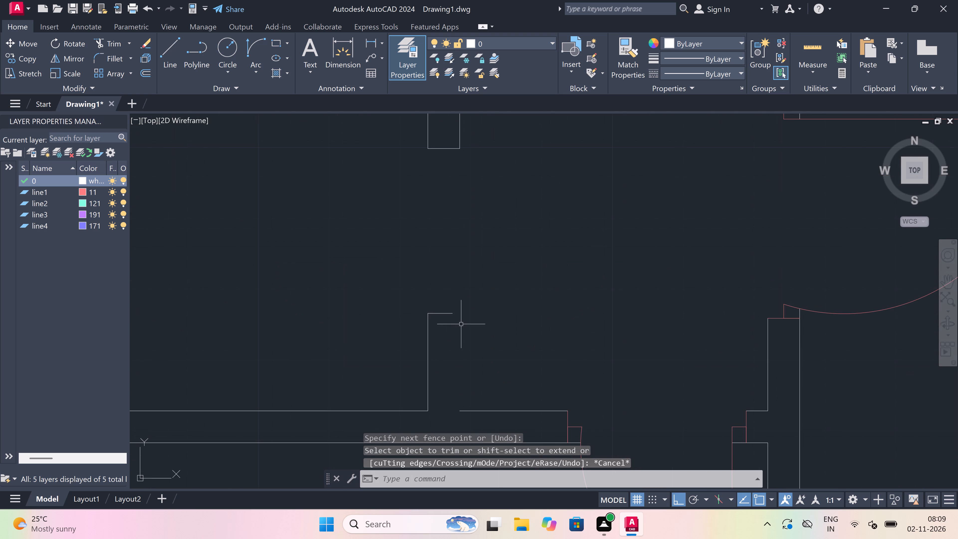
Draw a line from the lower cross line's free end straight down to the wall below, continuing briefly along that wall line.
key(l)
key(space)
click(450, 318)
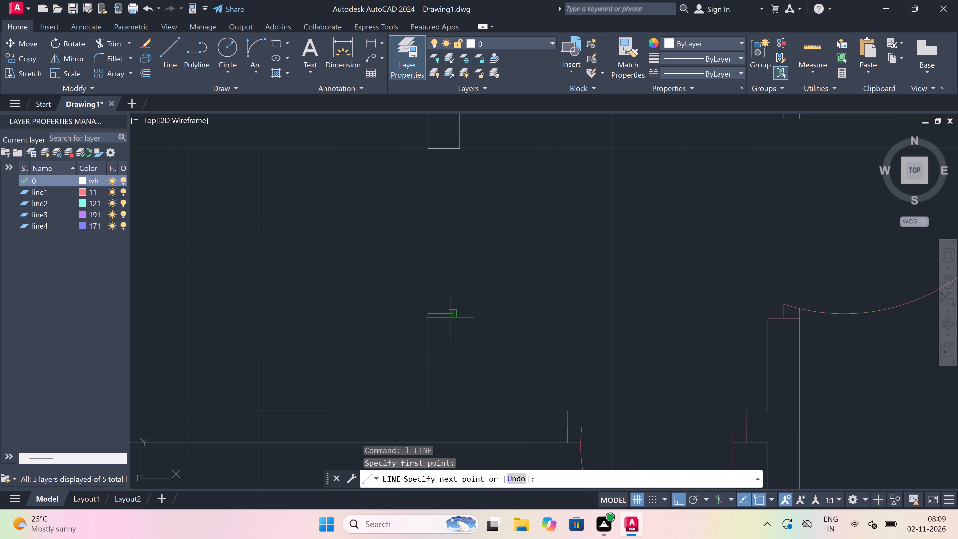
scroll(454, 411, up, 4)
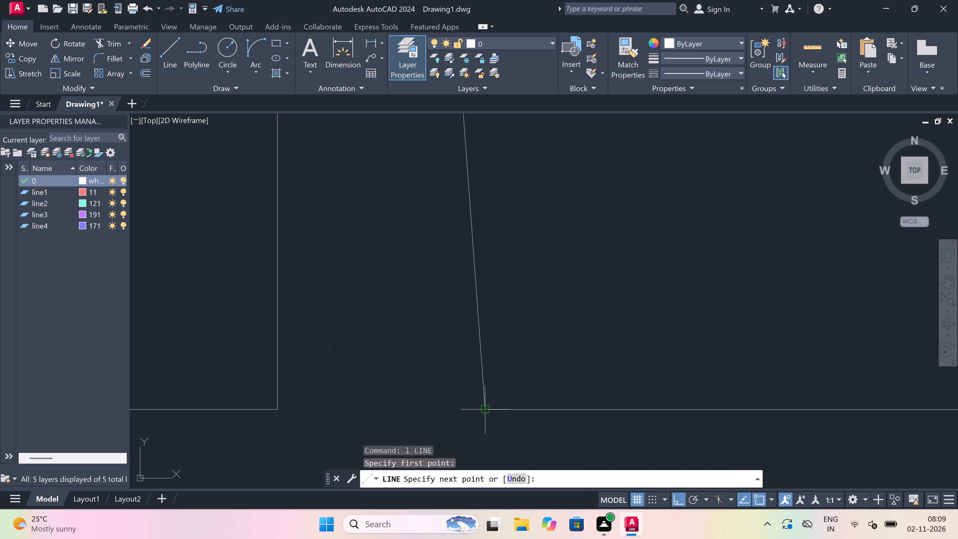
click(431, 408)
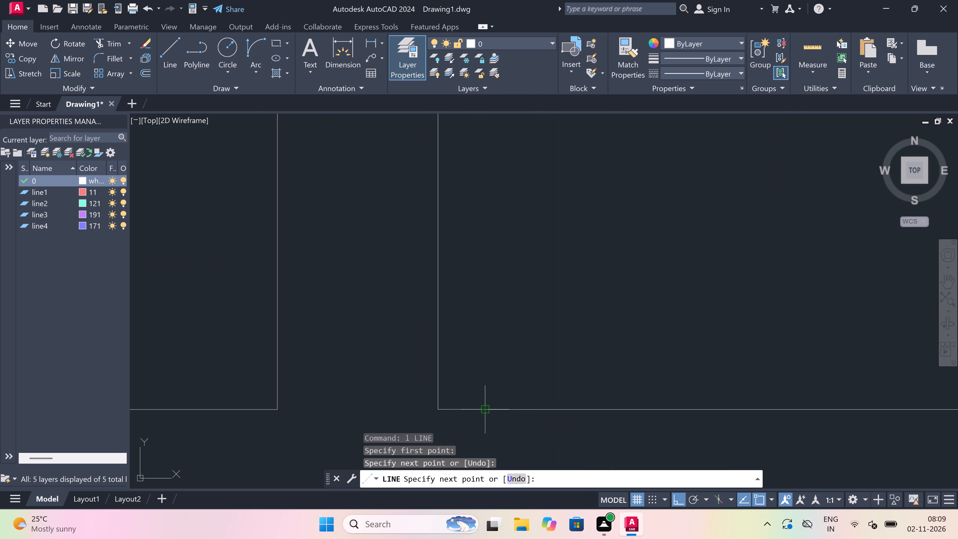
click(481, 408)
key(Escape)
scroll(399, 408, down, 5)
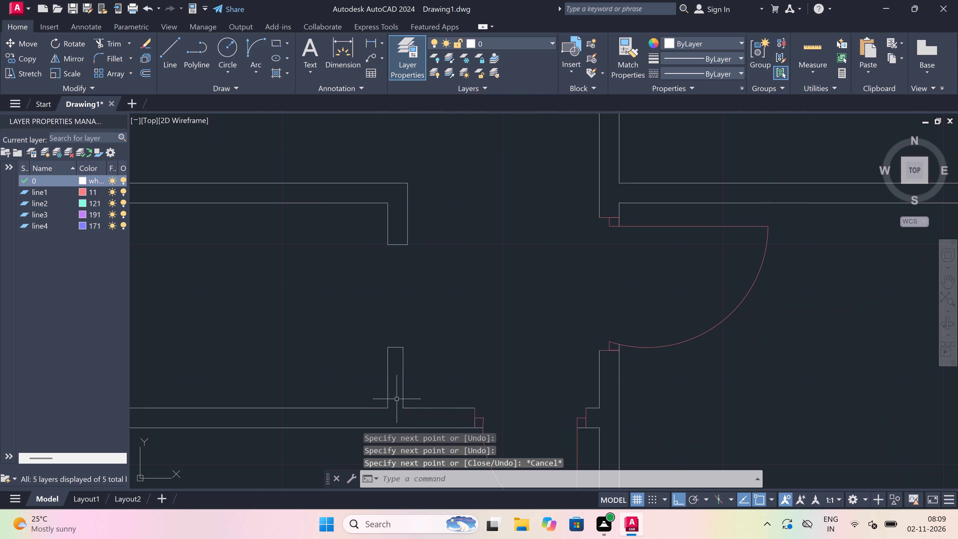
Draw a vertical line from the upper wall stub's outer corner down to the lower wall line to redraw the outer face.
scroll(395, 334, down, 3)
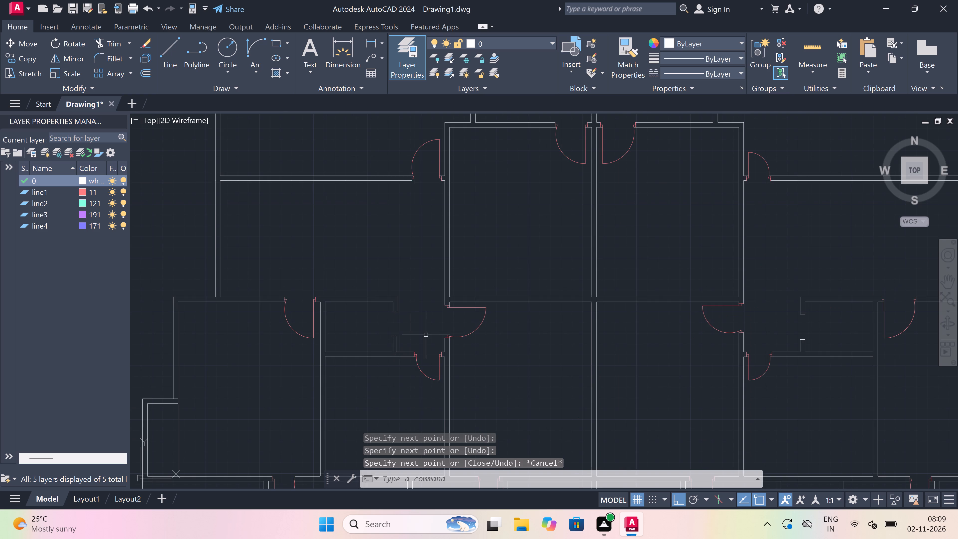
scroll(386, 335, up, 2)
scroll(406, 326, up, 2)
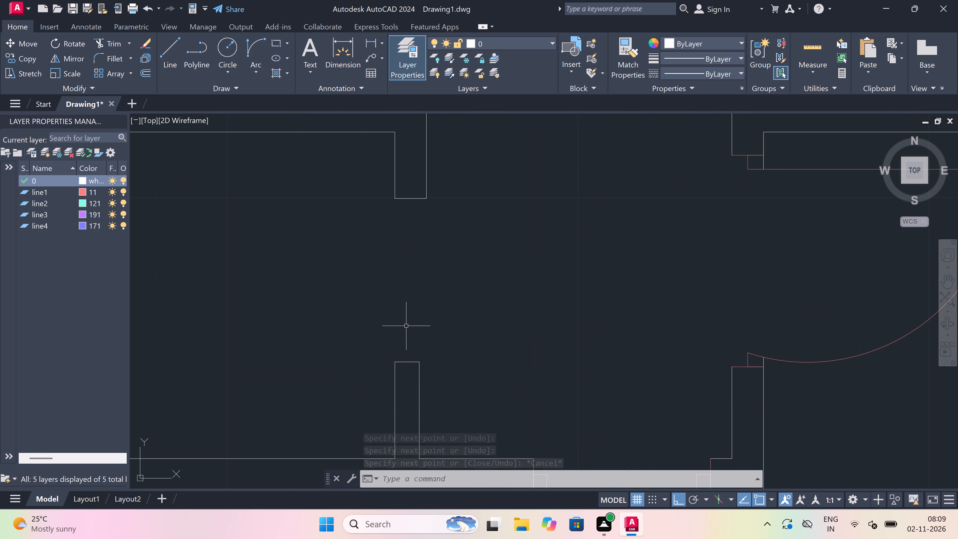
key(l)
key(space)
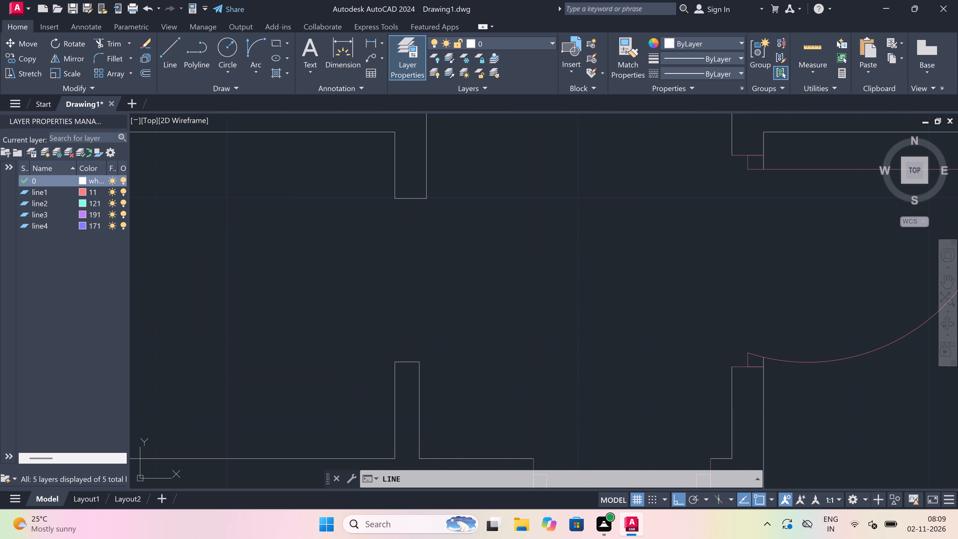
click(424, 197)
scroll(424, 197, down, 4)
scroll(436, 250, up, 3)
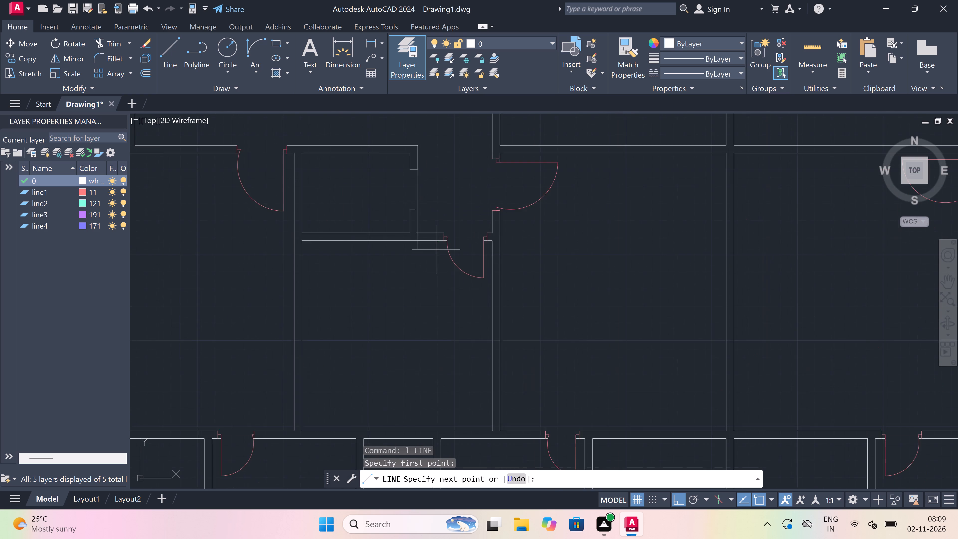
scroll(404, 199, up, 4)
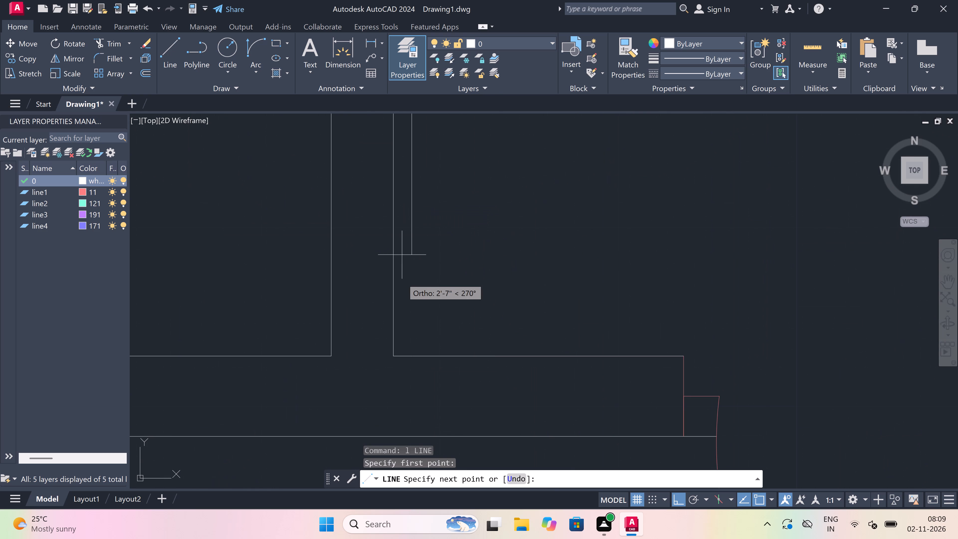
click(414, 358)
key(Escape)
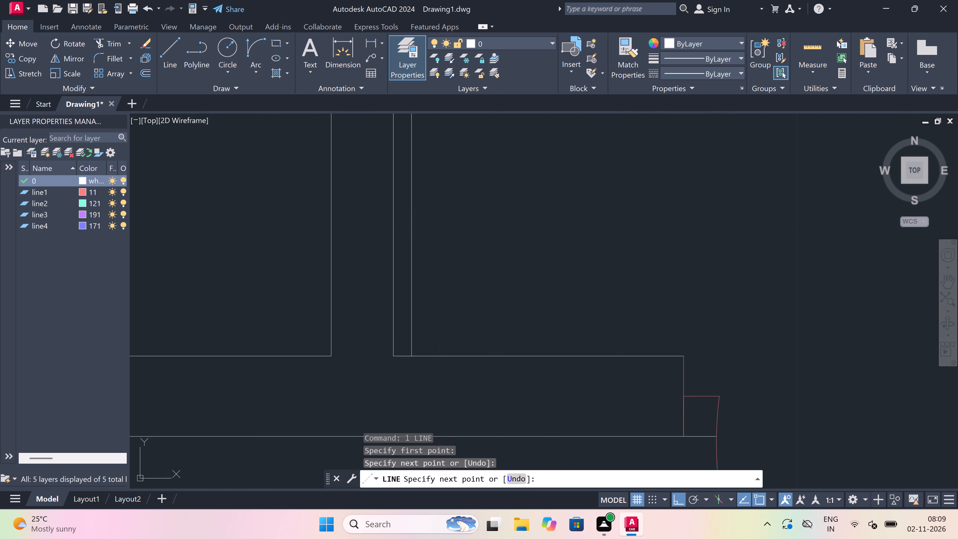
Draw a short horizontal line from the lower stub's upper corner to the new outer face line to complete the stub's end.
scroll(414, 358, down, 4)
key(space)
scroll(405, 319, up, 4)
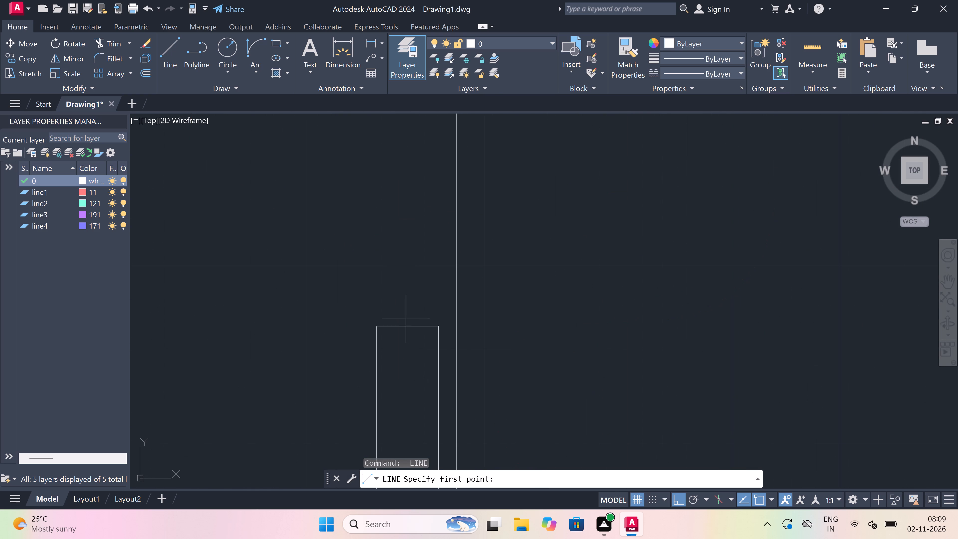
scroll(430, 325, up, 2)
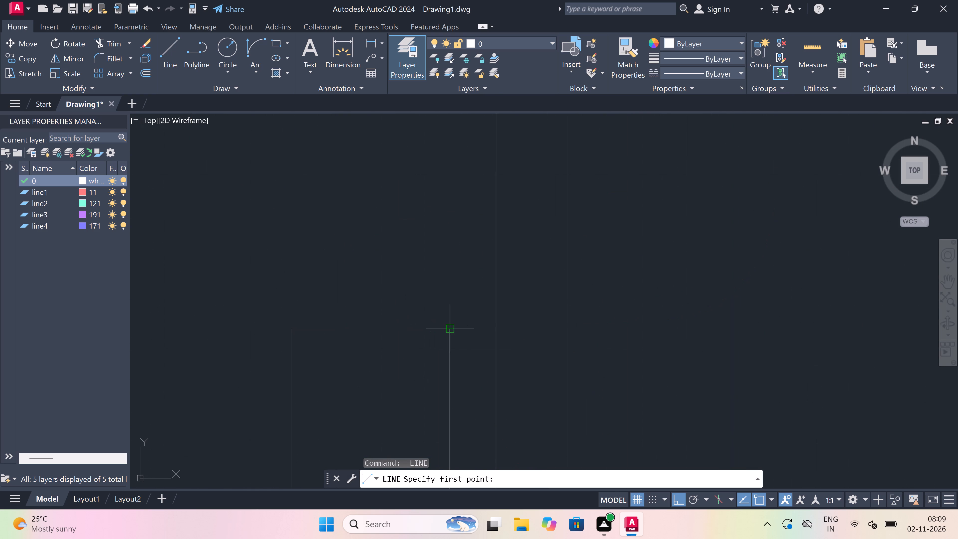
click(448, 328)
click(494, 328)
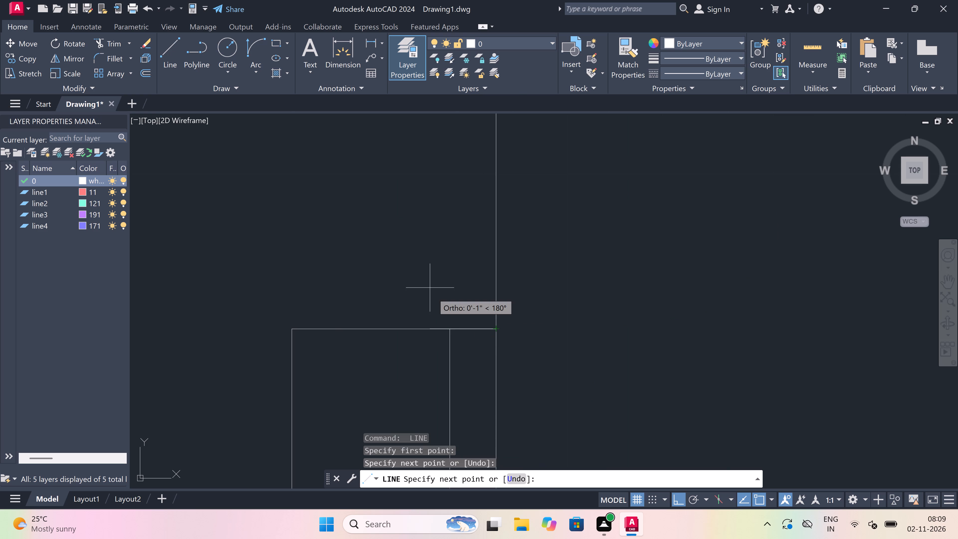
key(Escape)
Trim away the misplaced vertical line inside the lower stub and the short horizontal leftover at its base.
scroll(428, 274, down, 5)
scroll(429, 308, up, 2)
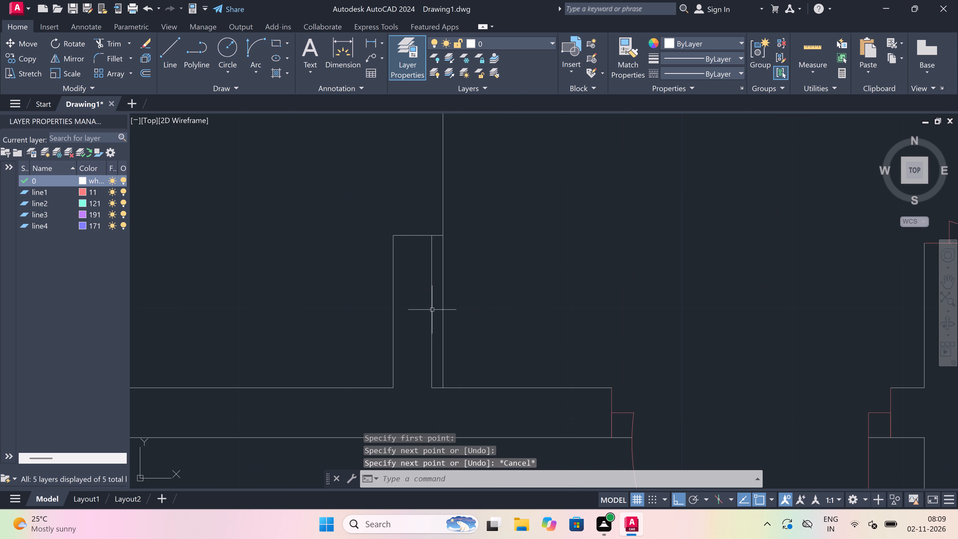
key(t)
key(r)
key(space)
click(431, 323)
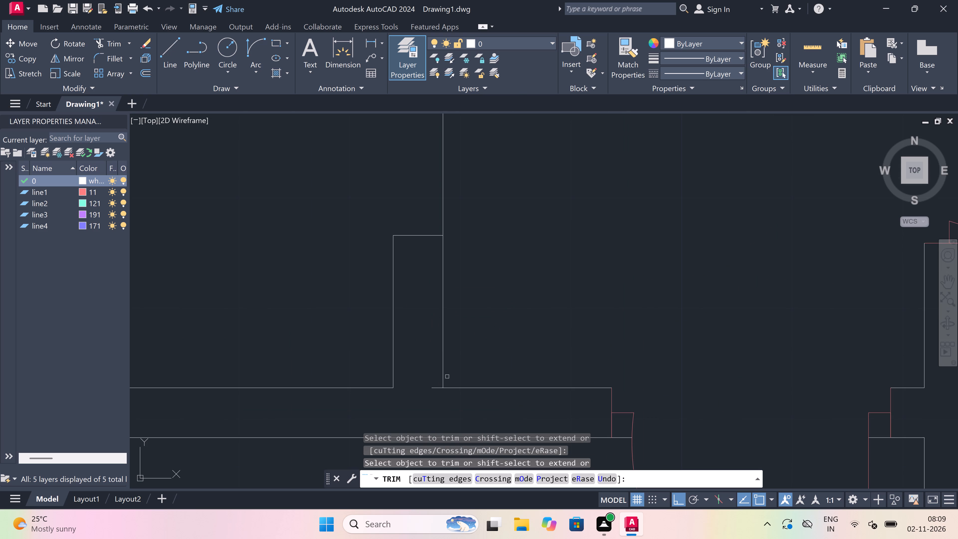
scroll(433, 388, up, 2)
click(434, 388)
Trim the outer face line between the upper and lower stubs with a fence to open the small room's right wall.
scroll(434, 388, down, 5)
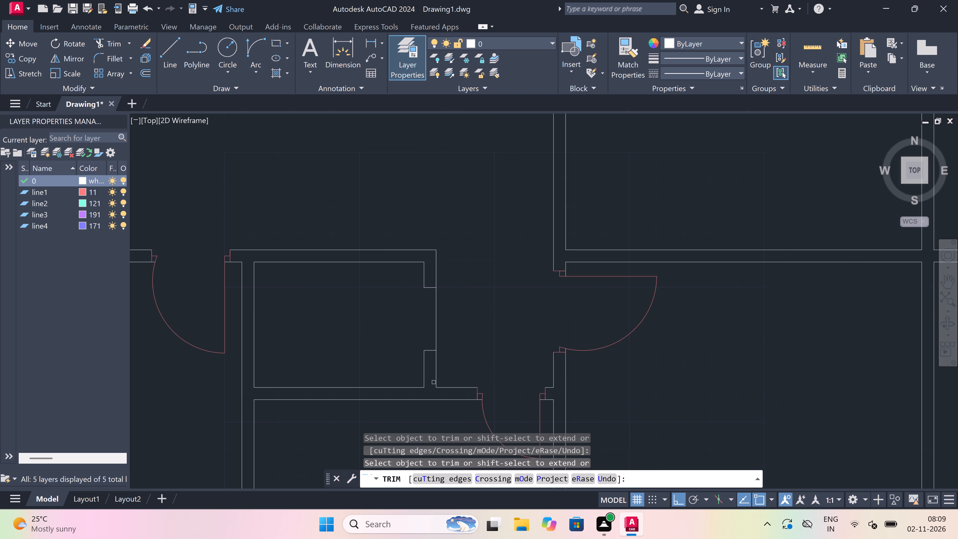
scroll(429, 336, up, 1)
drag(429, 329, 432, 327)
click(489, 303)
key(Escape)
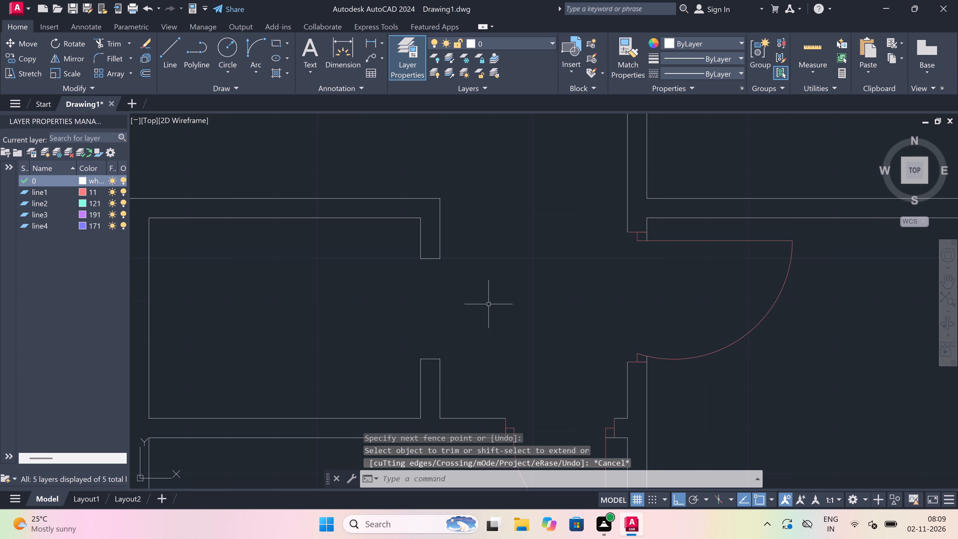
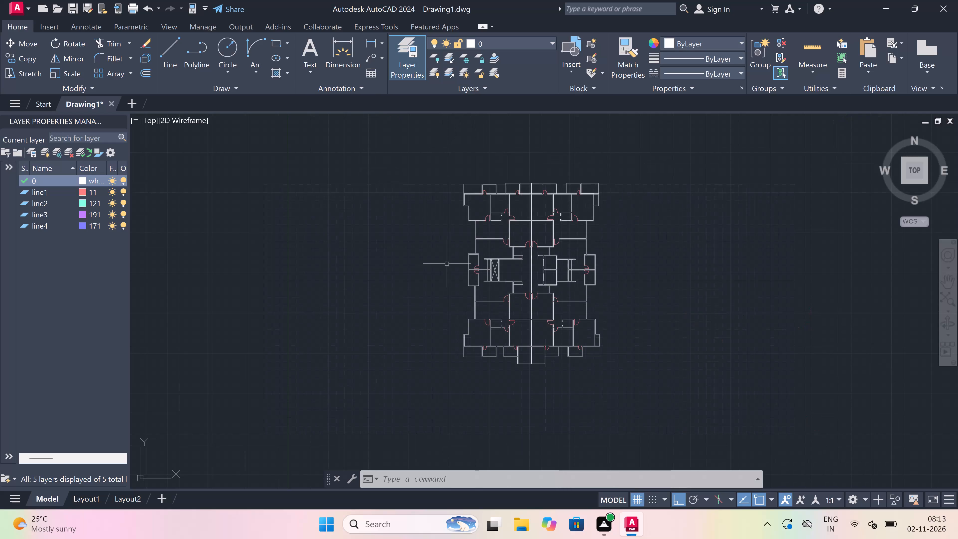
Draw two crossing diagonal lines corner to corner across the tall narrow shaft in the right-hand core.
scroll(484, 270, up, 3)
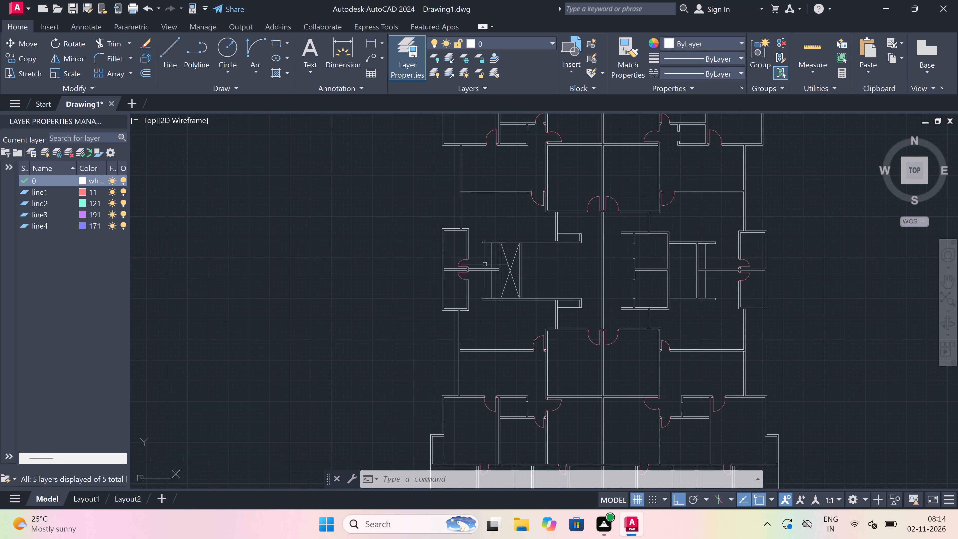
scroll(690, 253, up, 1)
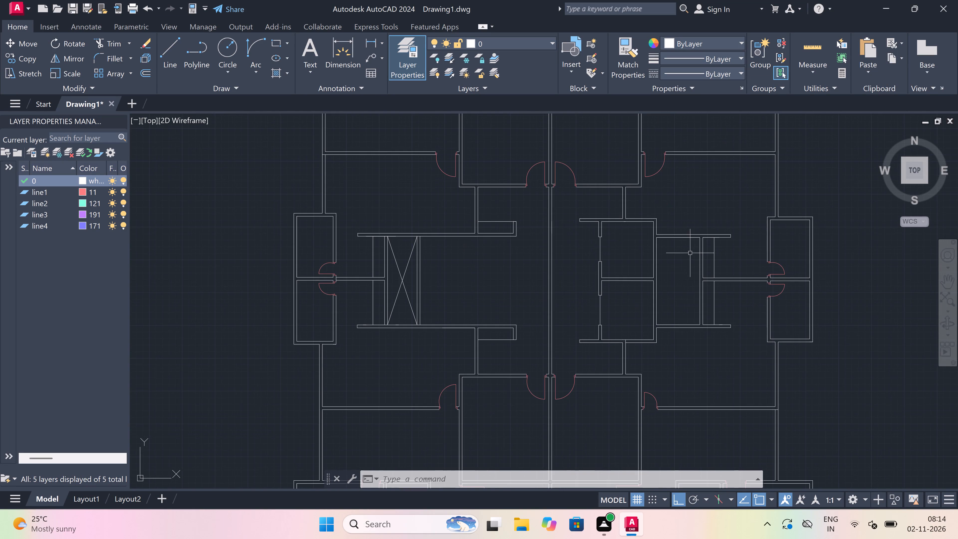
scroll(706, 258, up, 2)
key(l)
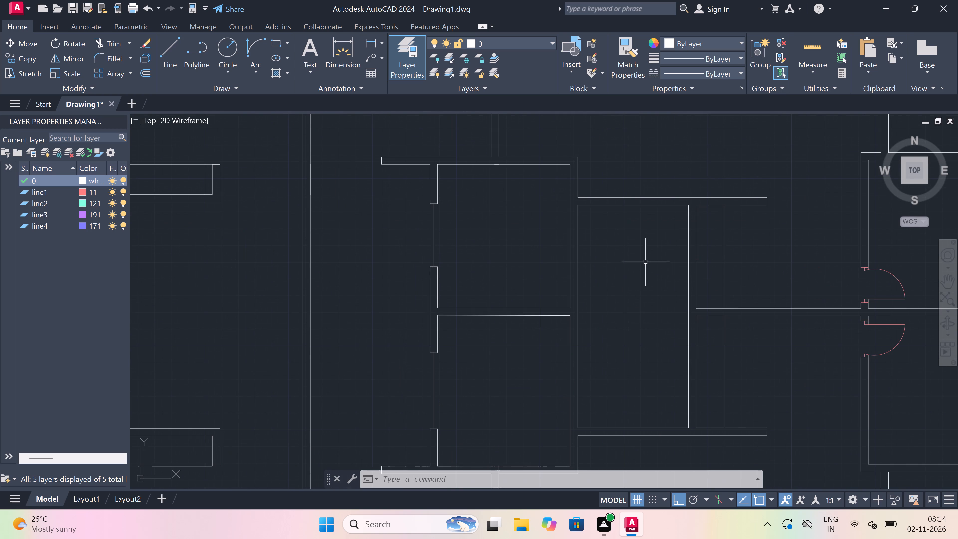
key(space)
click(684, 202)
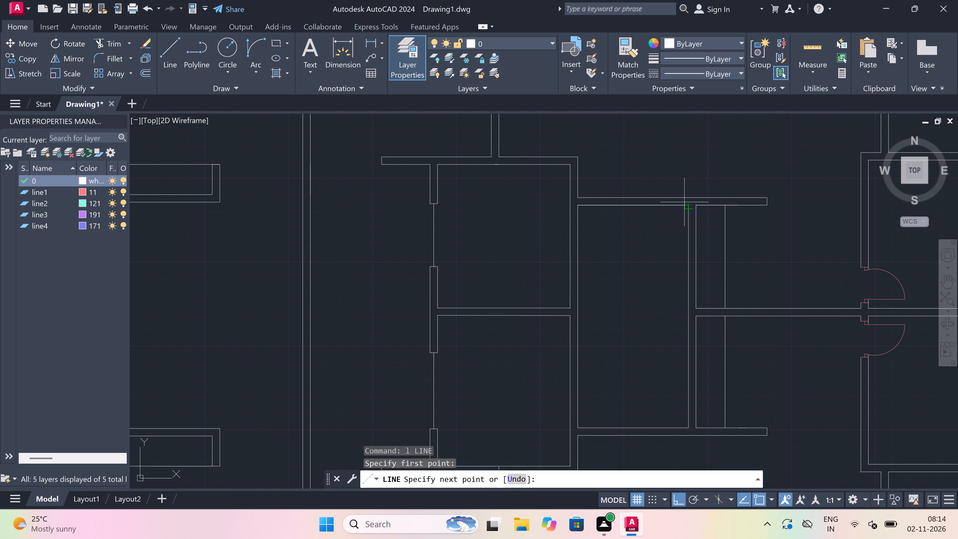
click(584, 426)
key(Escape)
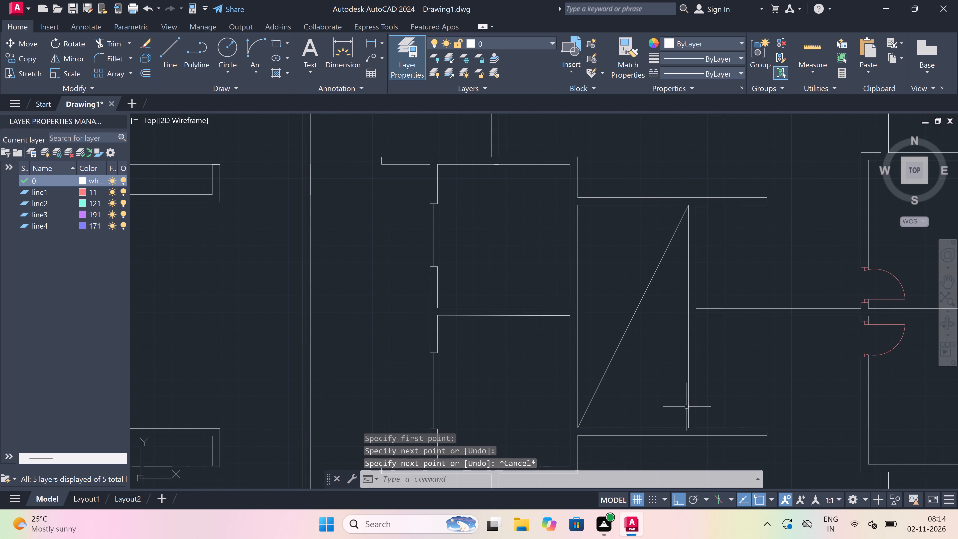
key(space)
click(689, 426)
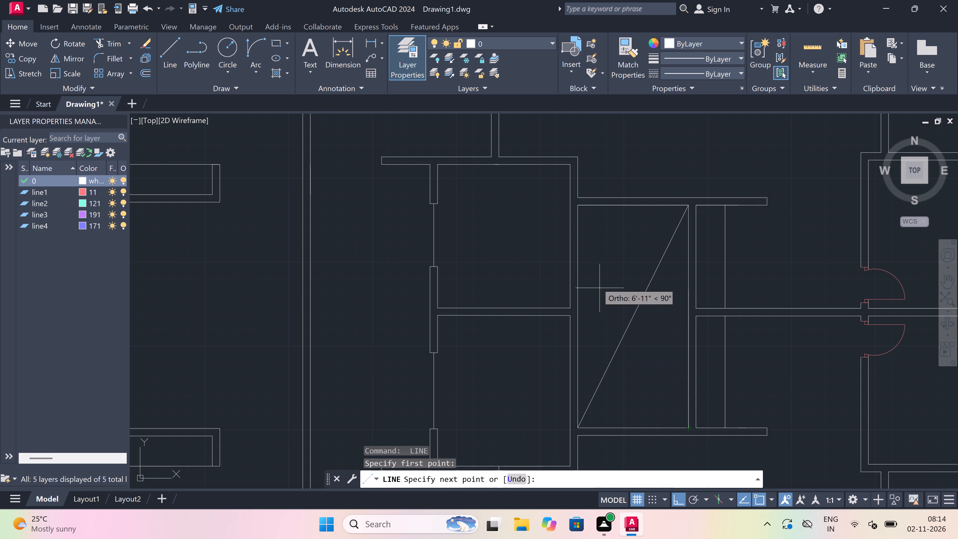
click(579, 208)
key(Escape)
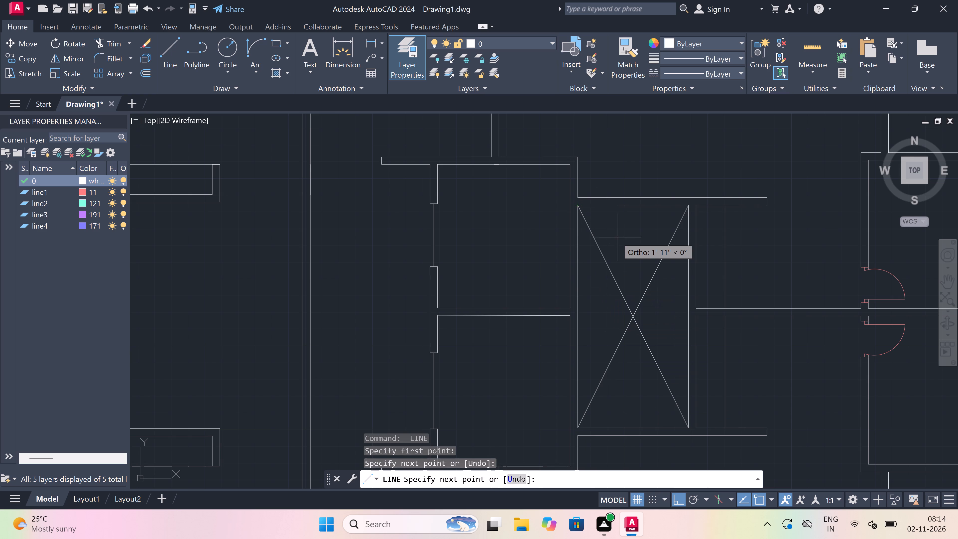
Draw a horizontal line across the narrow recess of the upper-left corner room, just below its top wall line.
scroll(510, 281, down, 5)
scroll(548, 274, up, 4)
scroll(548, 274, down, 1)
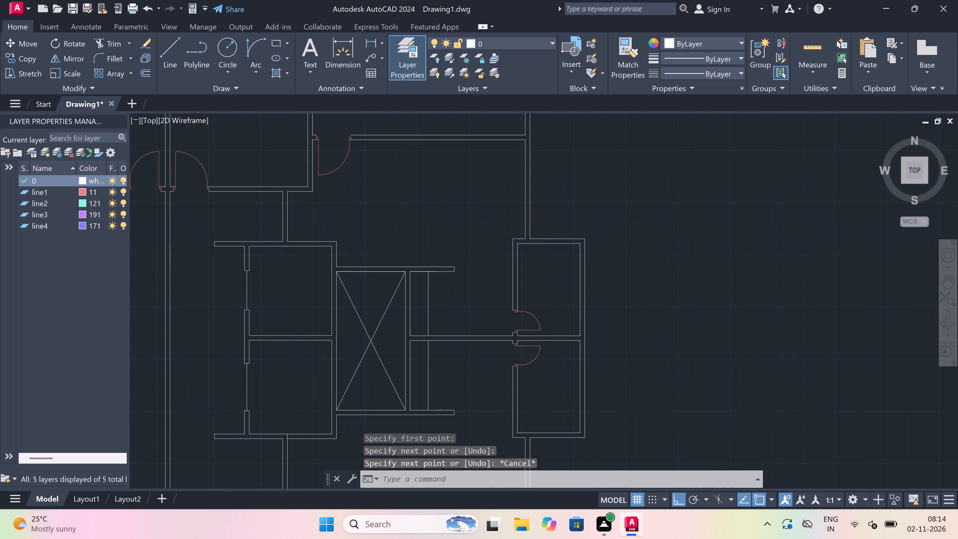
scroll(548, 274, down, 2)
scroll(297, 158, up, 2)
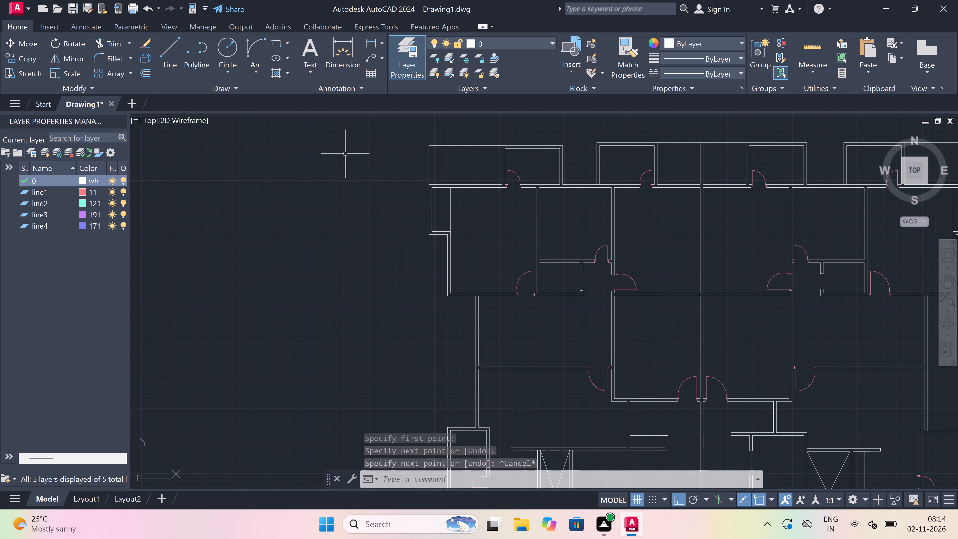
scroll(405, 153, up, 1)
scroll(461, 206, up, 2)
scroll(459, 227, up, 1)
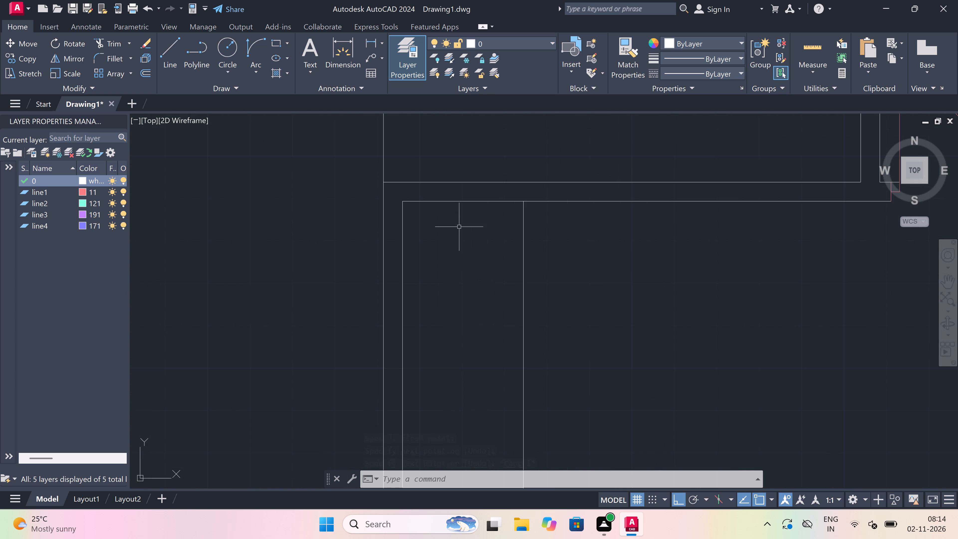
key(l)
key(space)
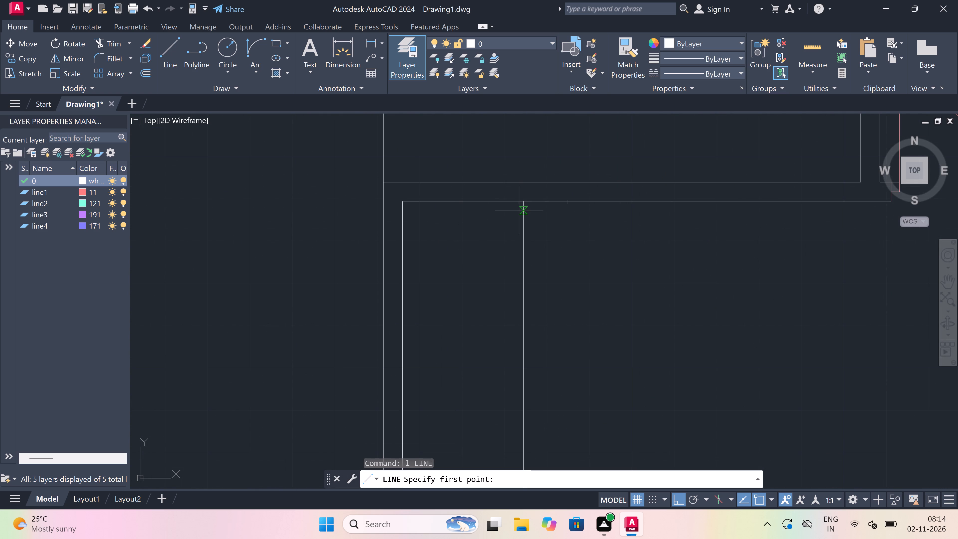
click(521, 208)
scroll(405, 220, up, 1)
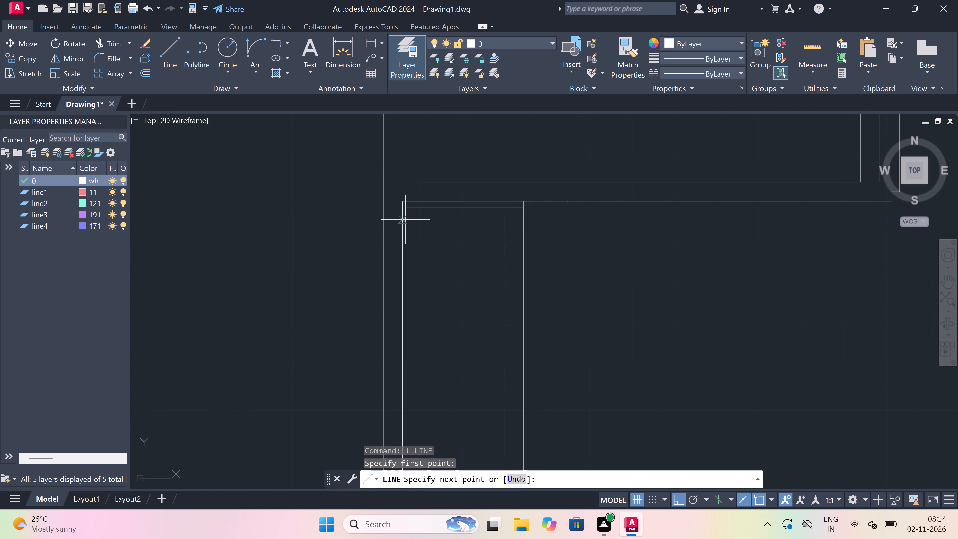
scroll(405, 220, up, 1)
click(400, 190)
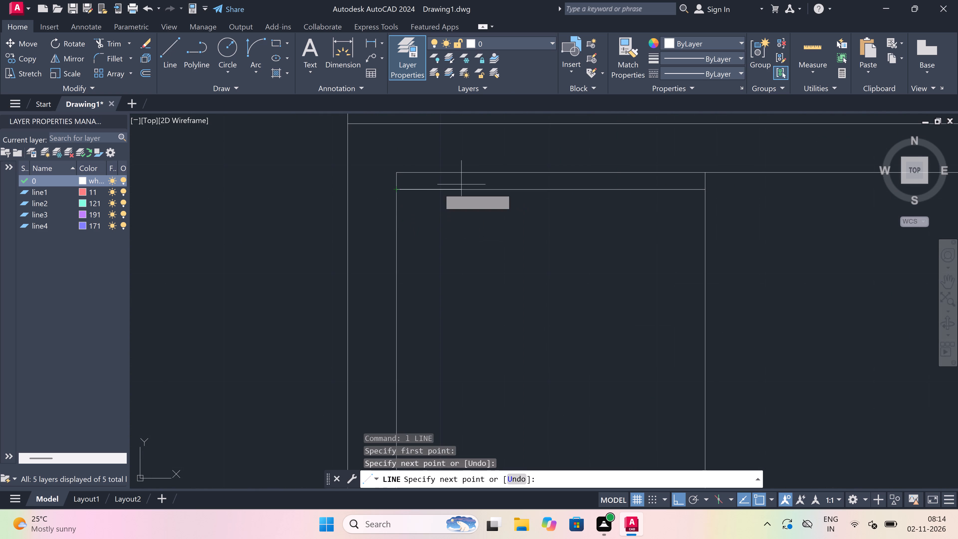
key(Escape)
drag(583, 174, 584, 177)
key(Escape)
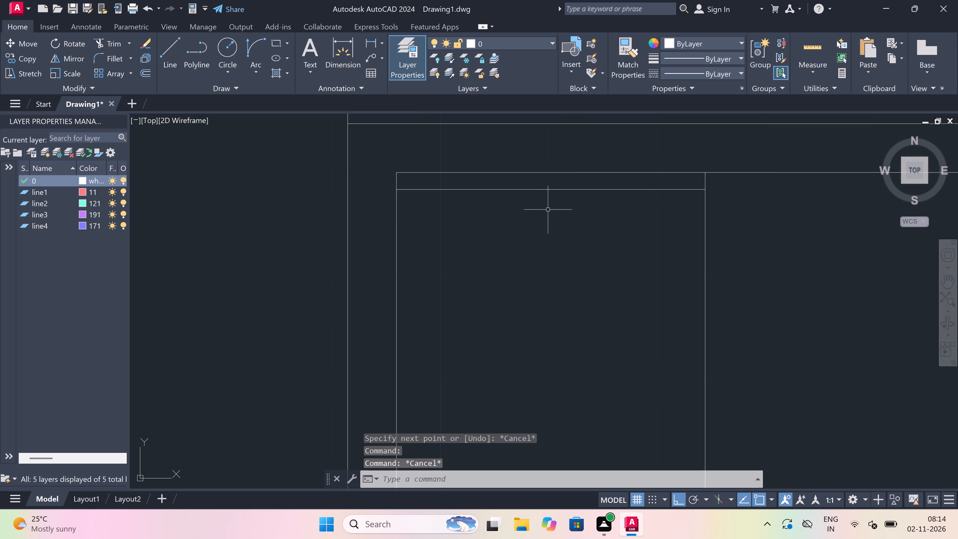
Copy the horizontal line as a 30-item array fitted down to the recess's bottom edge.
click(578, 189)
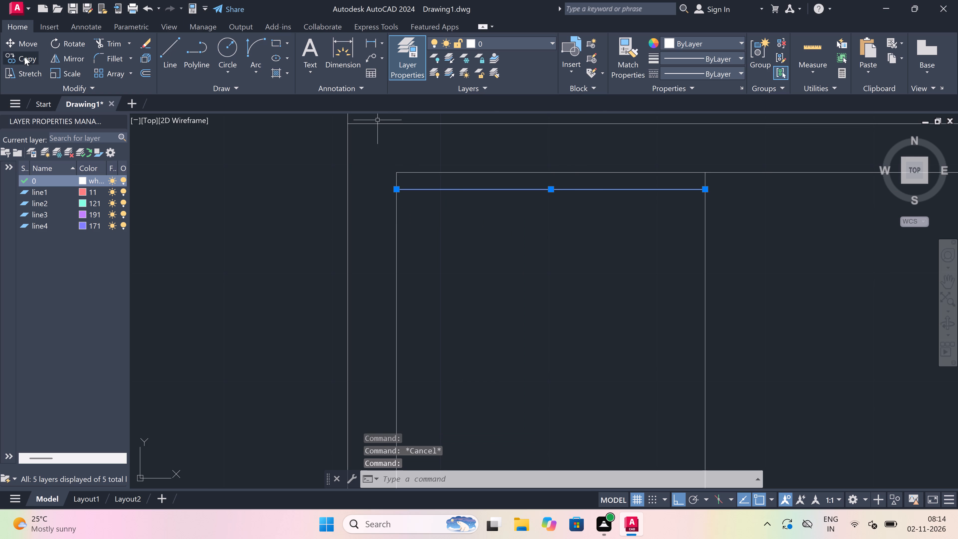
drag(24, 57, 27, 56)
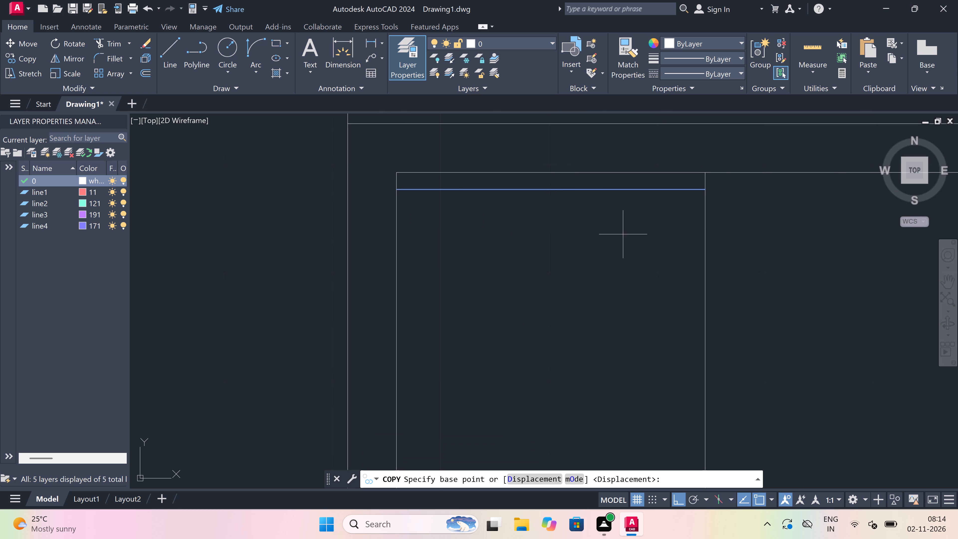
click(708, 190)
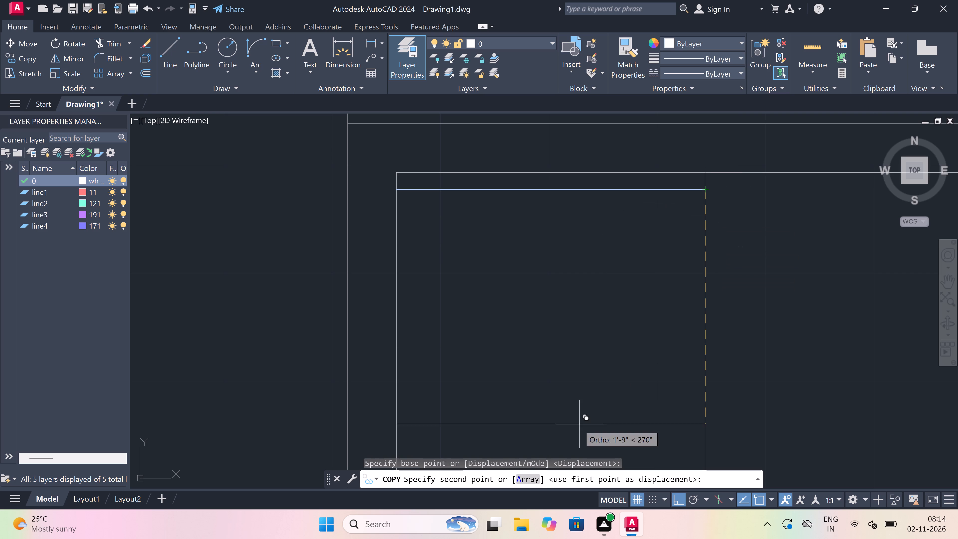
click(526, 476)
scroll(532, 313, down, 3)
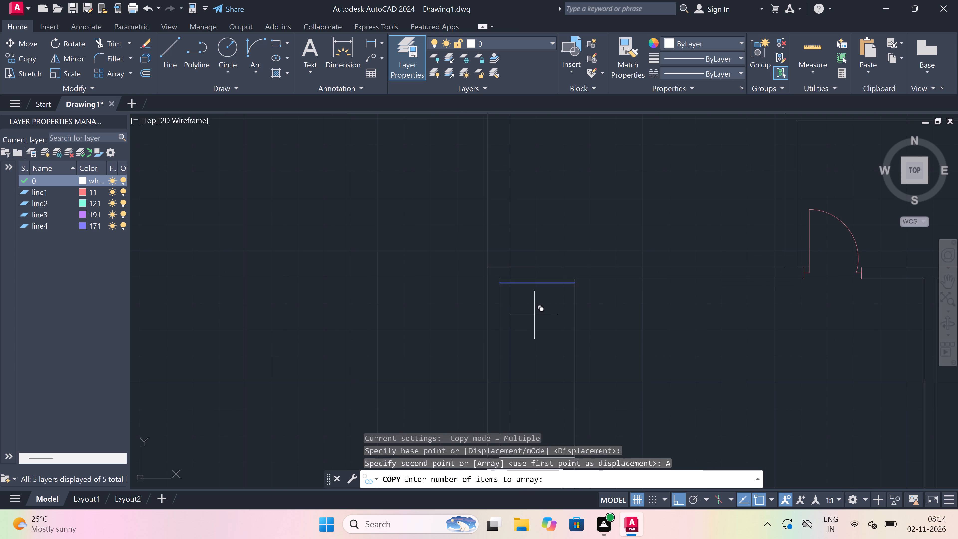
scroll(536, 322, up, 2)
scroll(539, 306, down, 1)
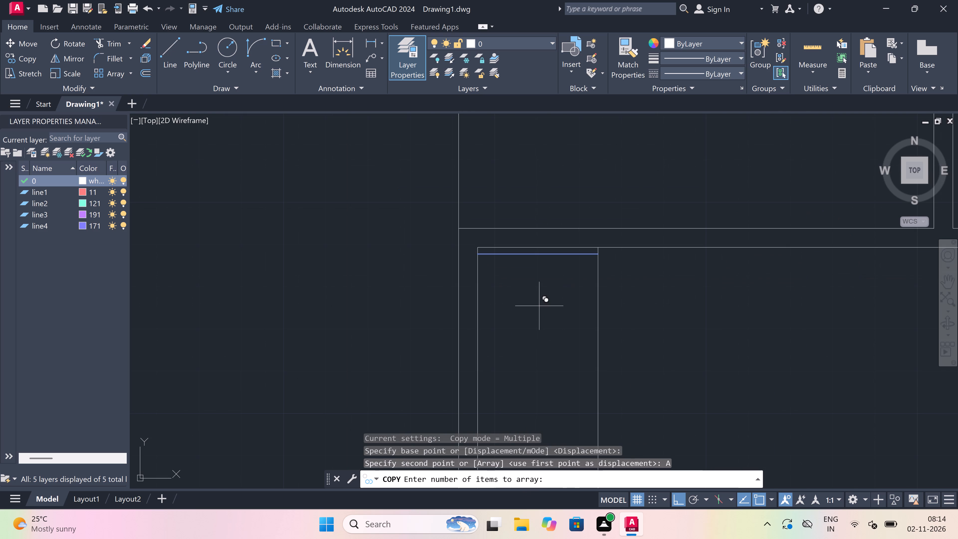
text(30)
key(space)
scroll(539, 306, down, 4)
scroll(544, 319, up, 3)
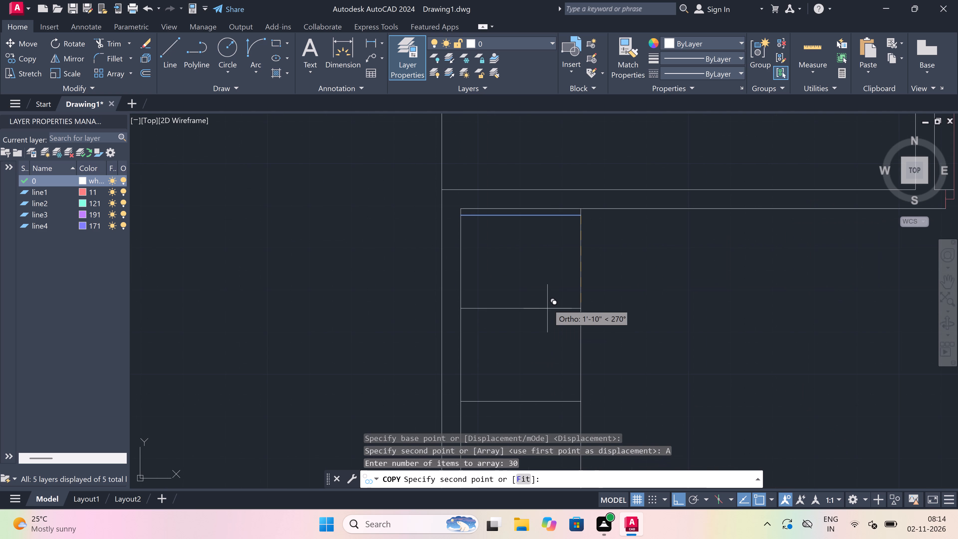
click(517, 480)
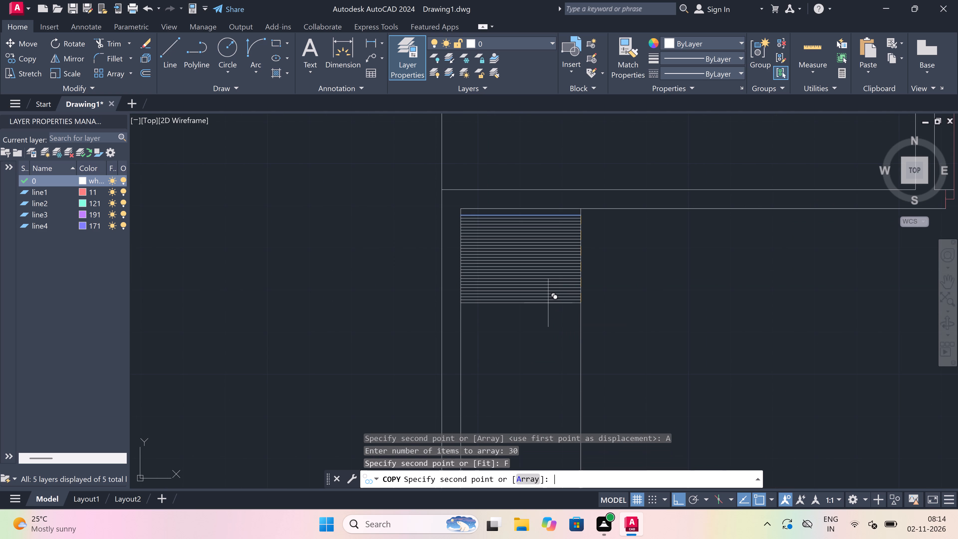
scroll(518, 480, down, 3)
scroll(539, 385, down, 4)
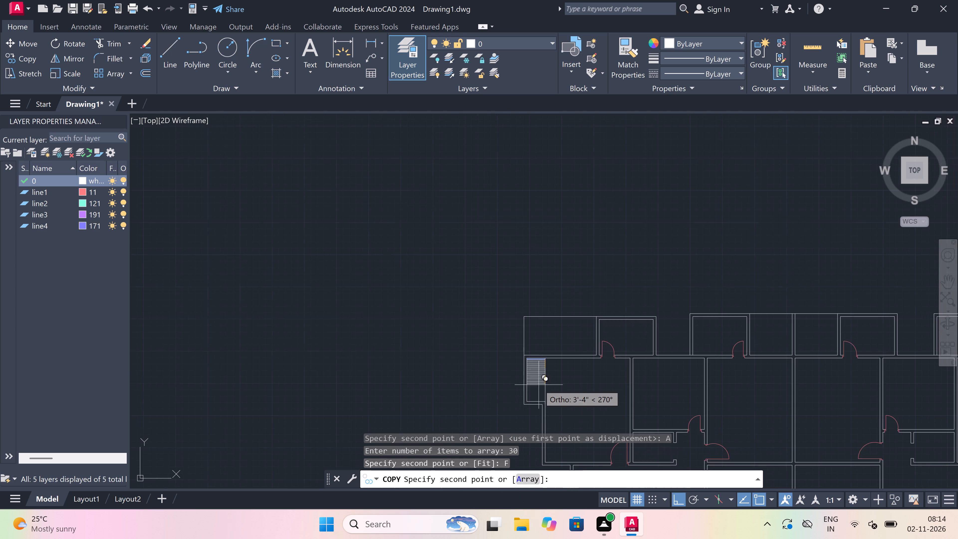
scroll(543, 407, up, 7)
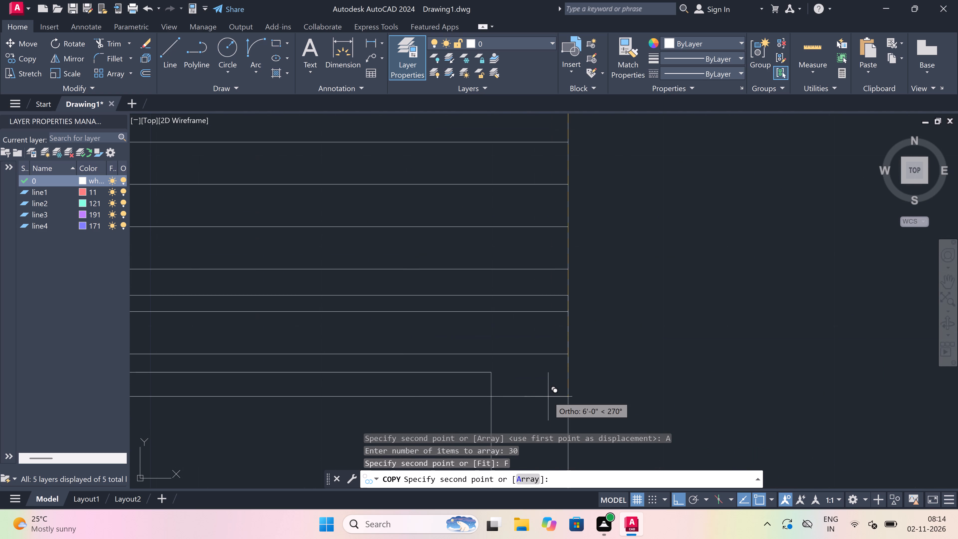
click(564, 296)
scroll(706, 345, down, 5)
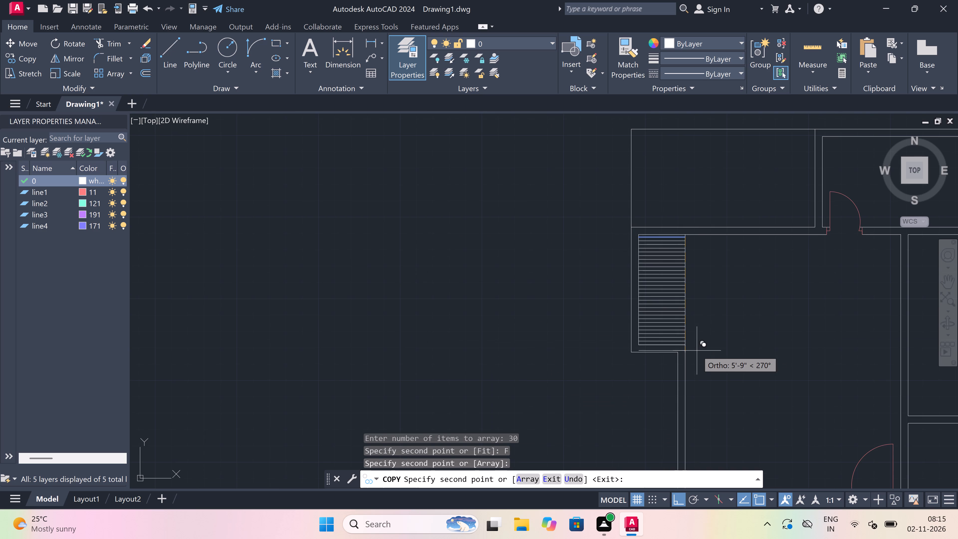
key(Escape)
Copy the array of horizontal lines from the upper-left recess into the matching recess of the upper-right corner room.
scroll(469, 351, down, 5)
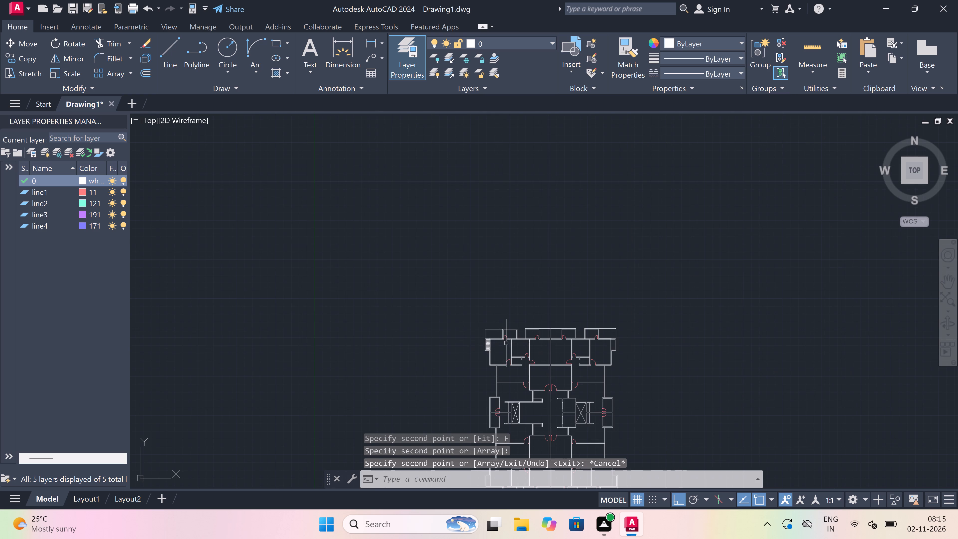
scroll(507, 344, up, 3)
scroll(408, 368, up, 4)
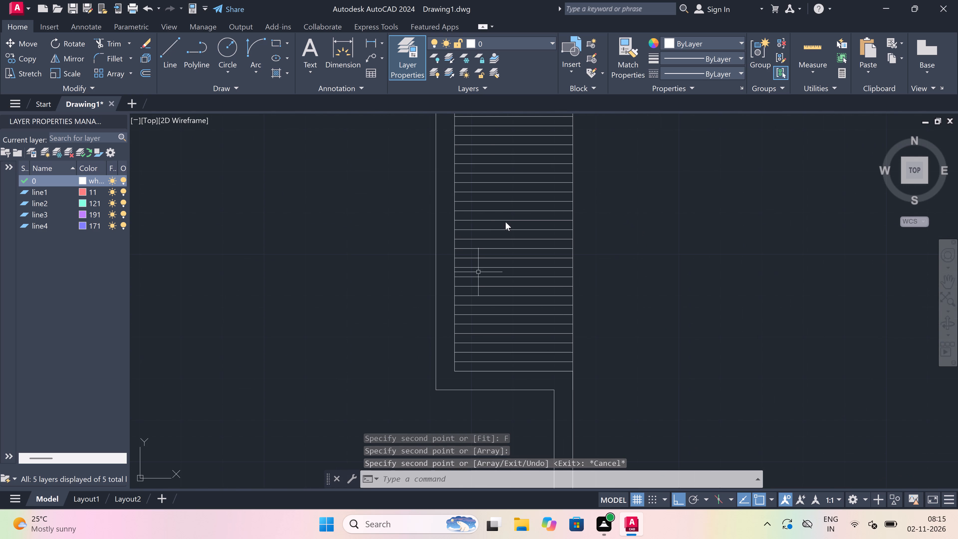
scroll(550, 103, down, 2)
scroll(551, 222, down, 2)
scroll(556, 175, up, 2)
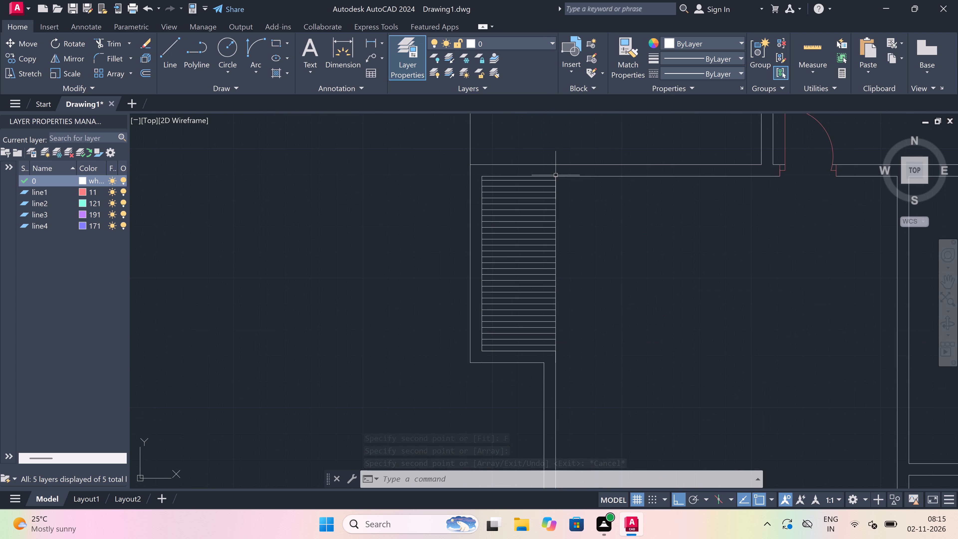
click(552, 176)
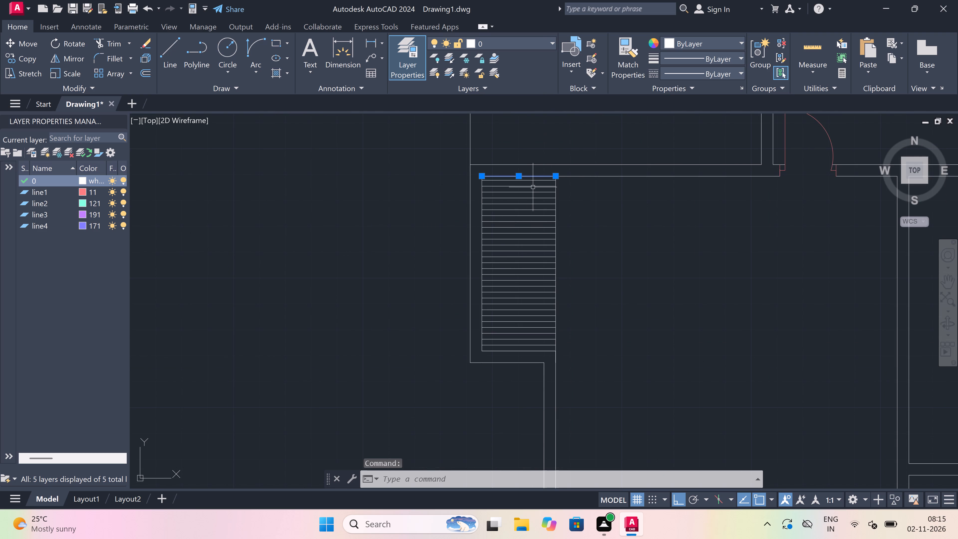
key(Escape)
scroll(540, 175, up, 2)
click(546, 186)
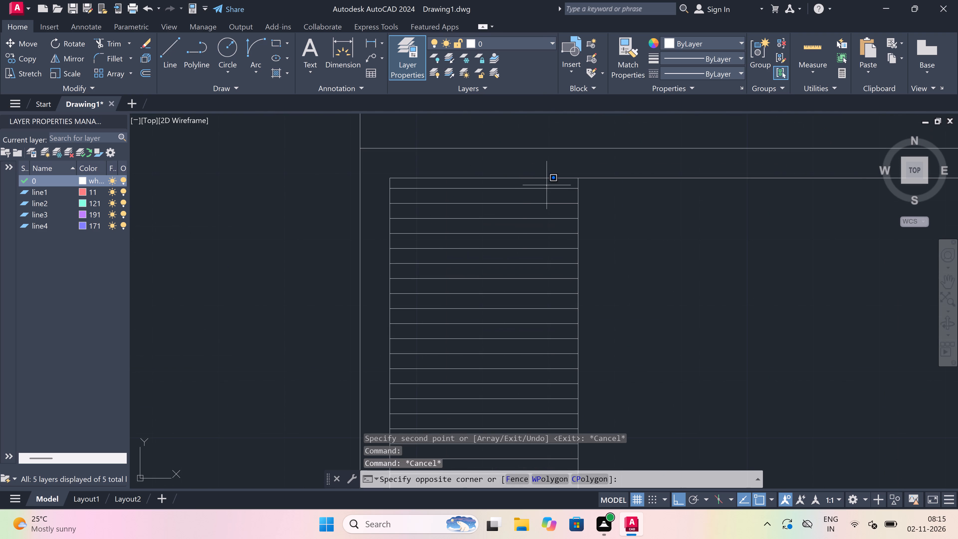
scroll(547, 185, down, 4)
scroll(536, 232, up, 3)
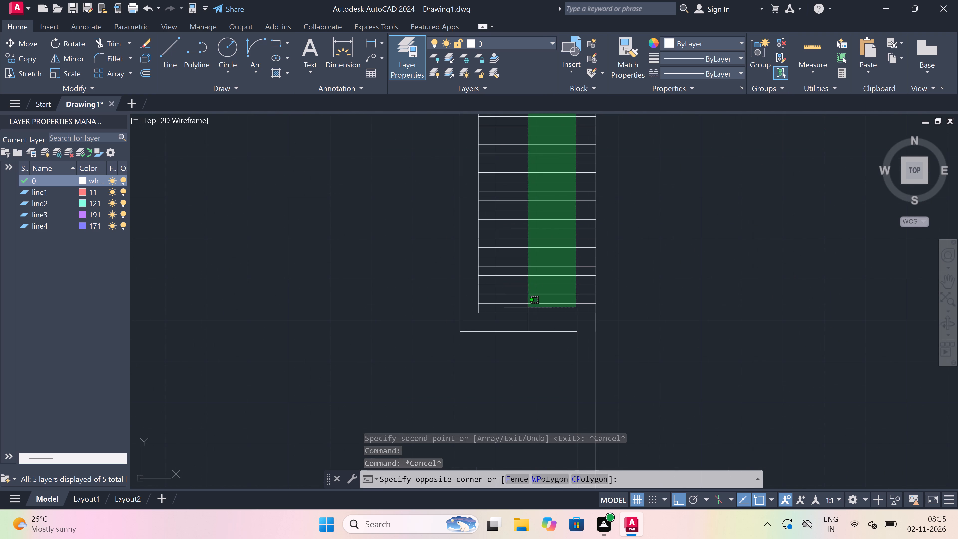
scroll(528, 307, up, 4)
click(528, 307)
scroll(528, 307, down, 7)
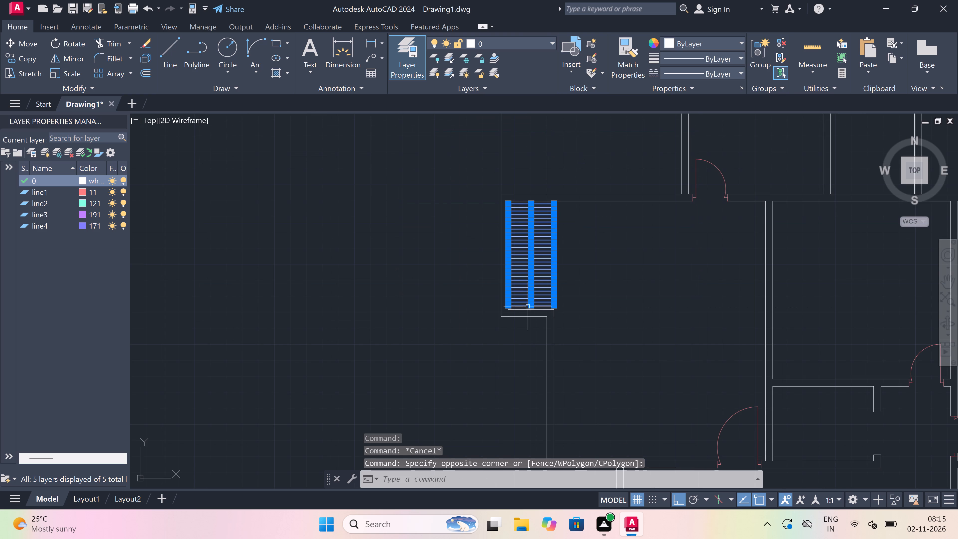
click(33, 58)
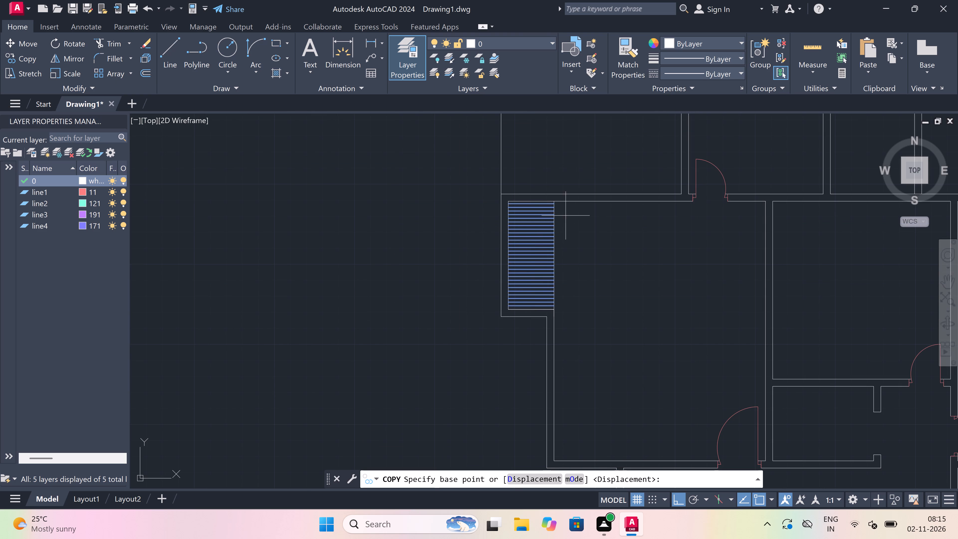
scroll(544, 194, up, 5)
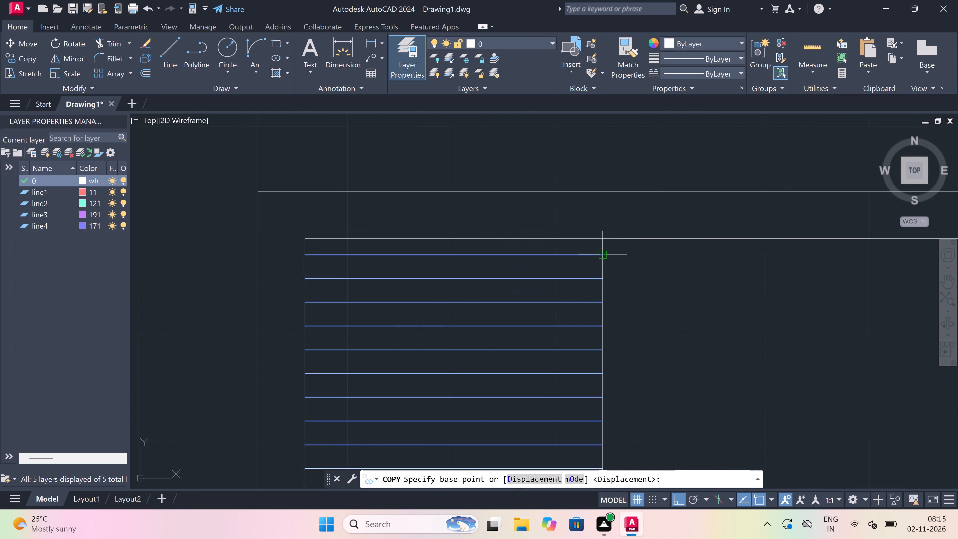
click(602, 253)
scroll(470, 248, down, 8)
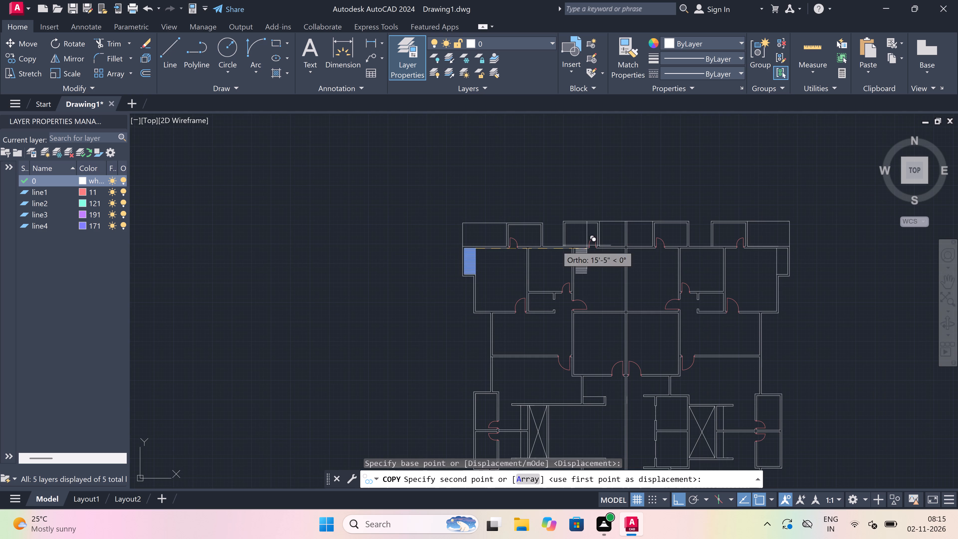
scroll(790, 238, up, 3)
scroll(816, 314, up, 3)
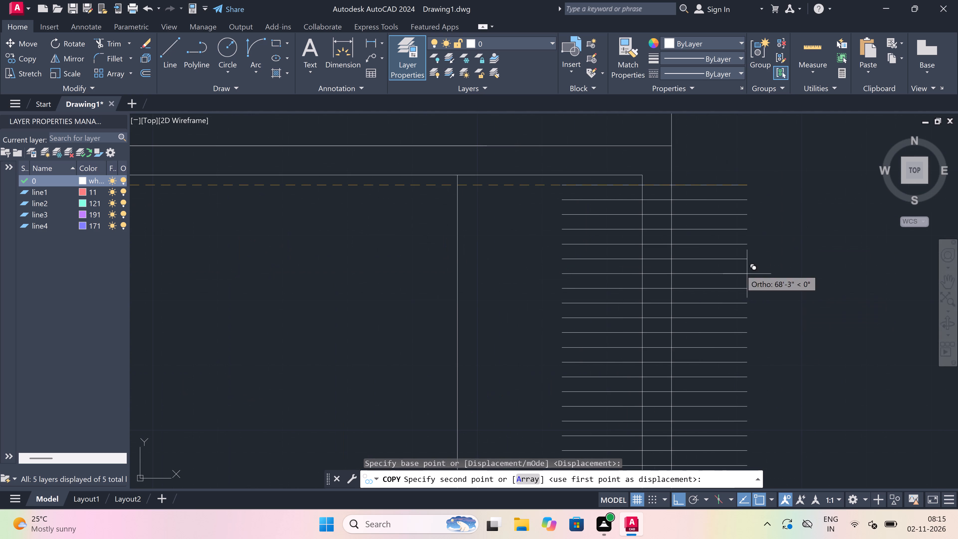
scroll(641, 187, up, 4)
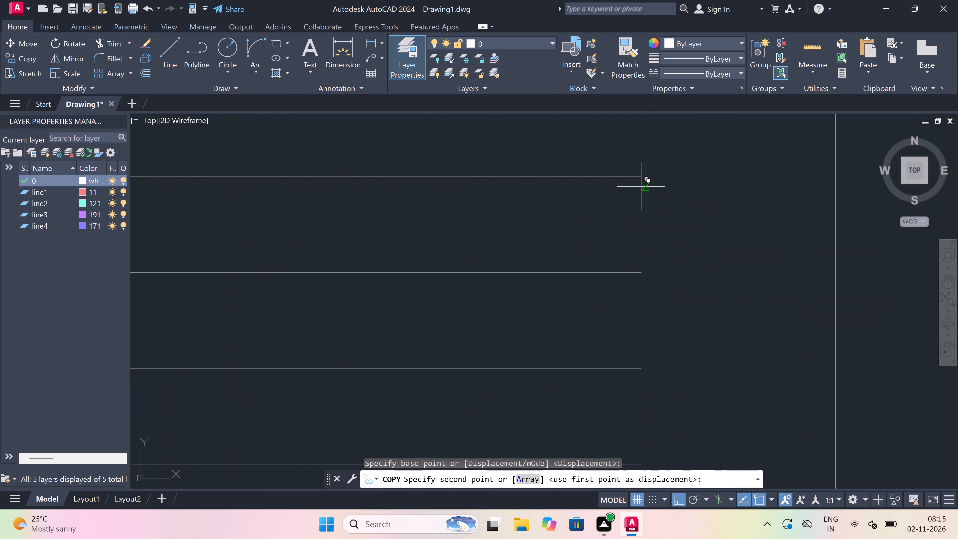
click(646, 177)
Place another copy of the line array in the recess of the lower-right corner room, with Ortho off.
scroll(646, 177, down, 8)
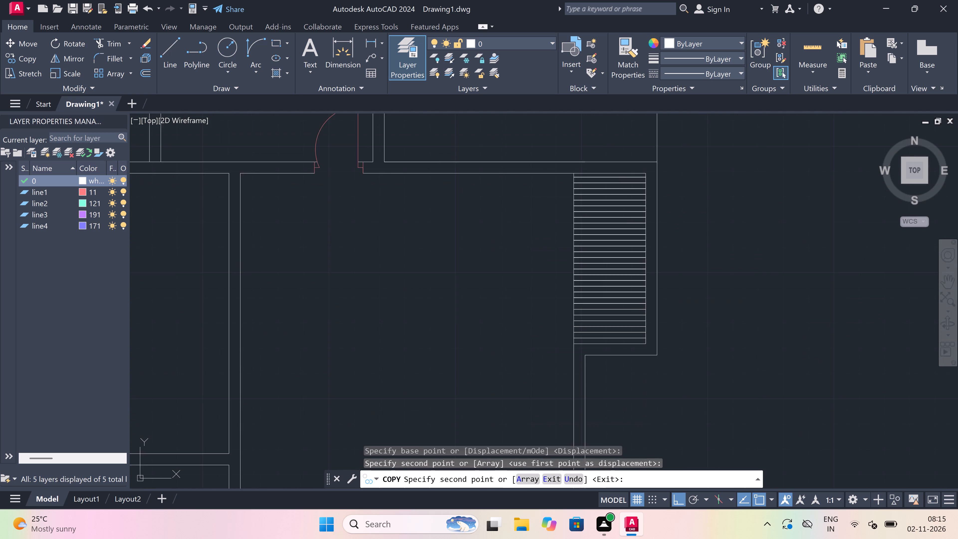
scroll(646, 177, down, 3)
key(F8)
scroll(619, 248, down, 2)
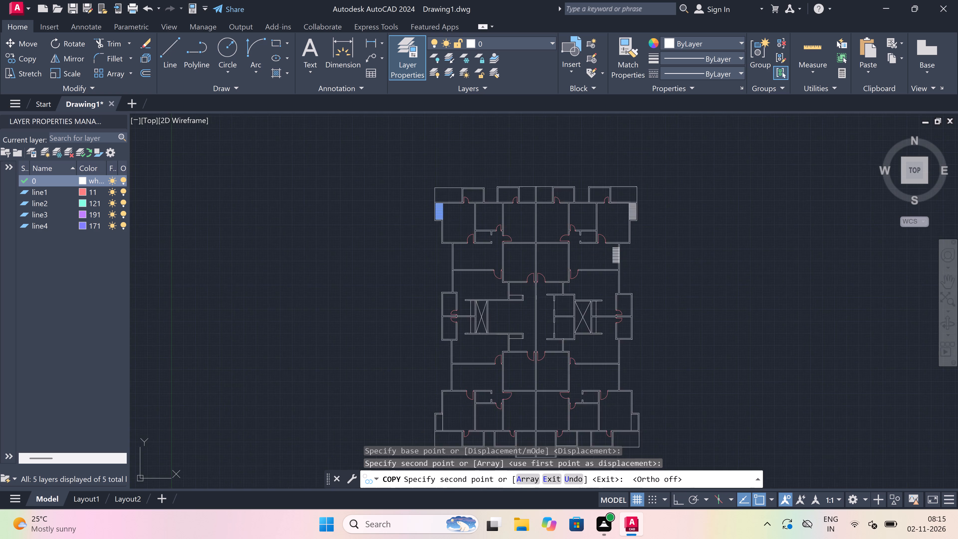
scroll(619, 248, down, 3)
scroll(631, 278, up, 4)
scroll(586, 252, up, 3)
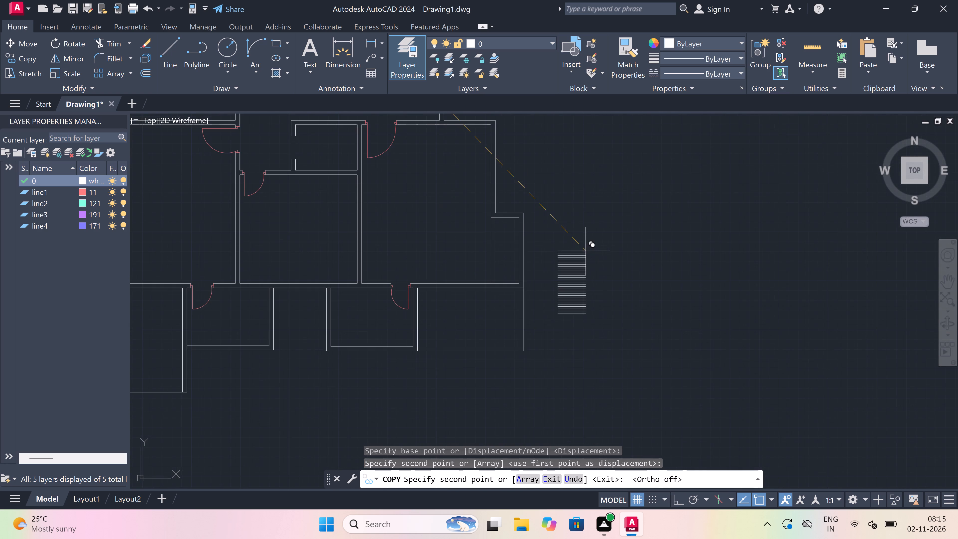
scroll(535, 225, up, 2)
scroll(483, 209, up, 4)
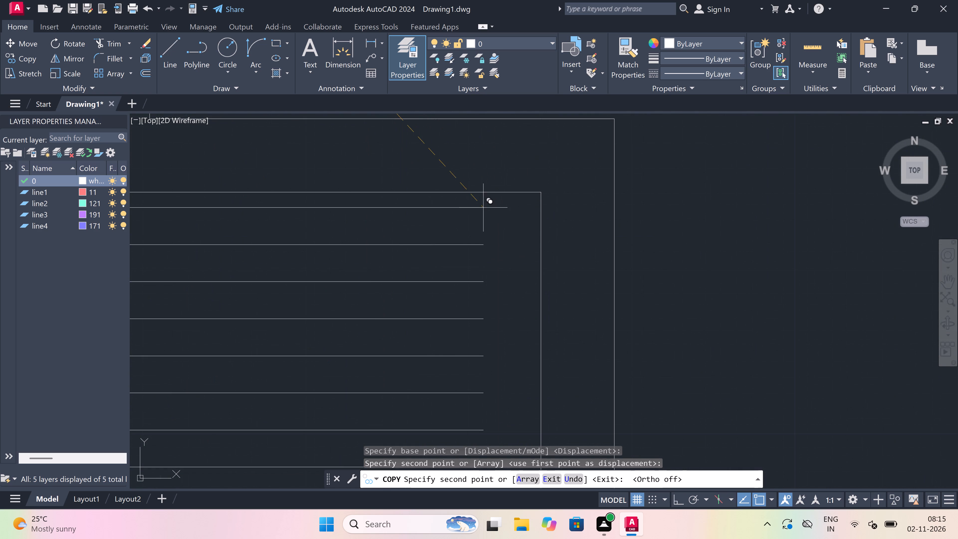
scroll(537, 191, down, 2)
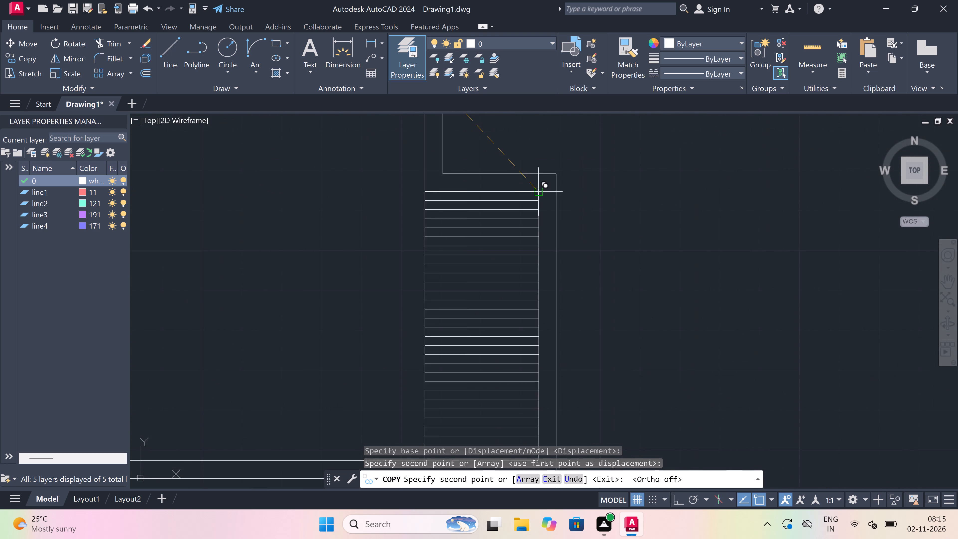
scroll(537, 191, down, 2)
scroll(537, 192, up, 3)
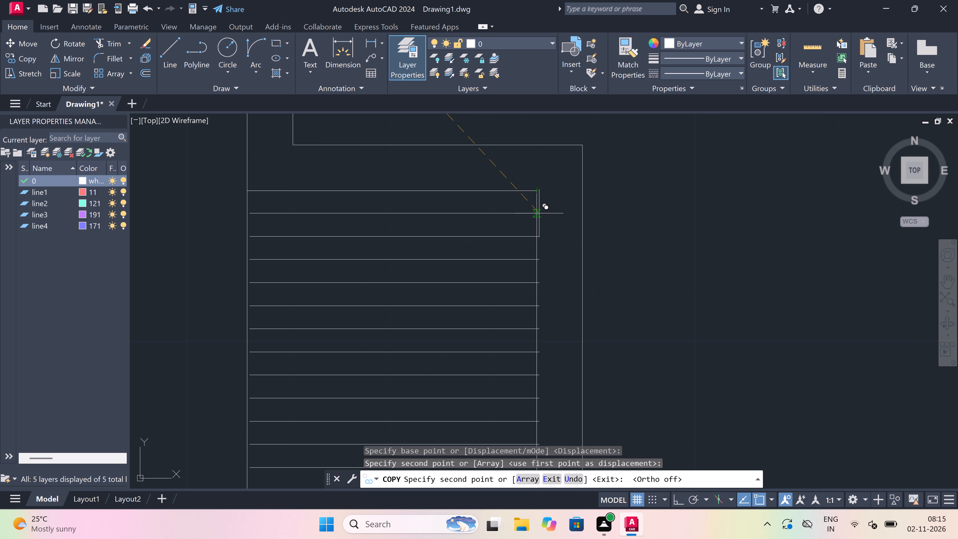
click(537, 212)
Place a further copy of the line array in the recess of the lower-left corner room.
scroll(609, 203, down, 1)
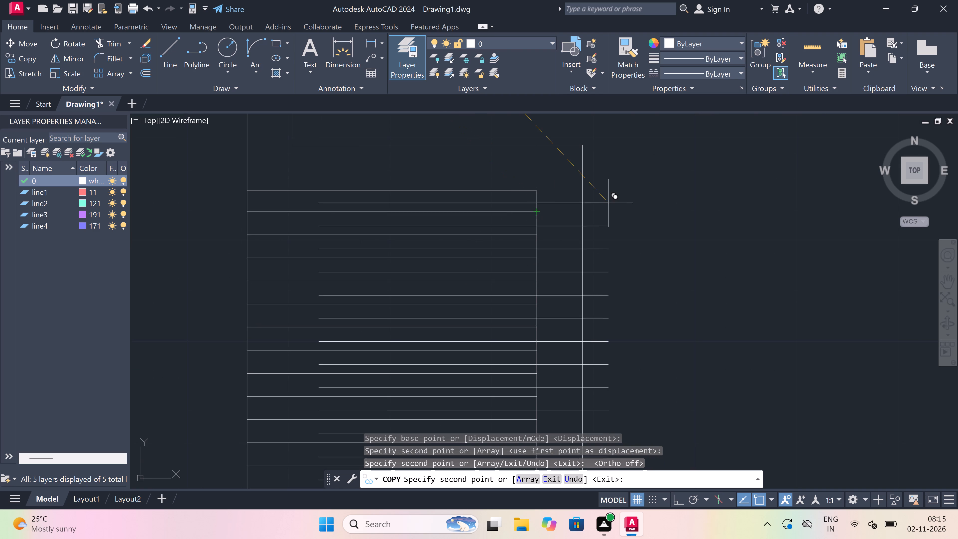
scroll(609, 203, down, 9)
scroll(442, 231, up, 2)
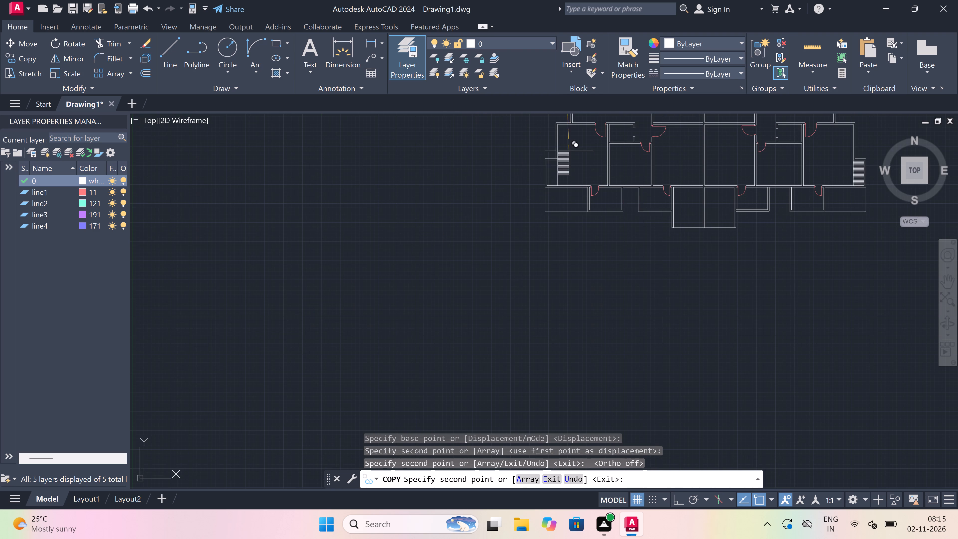
scroll(556, 151, up, 6)
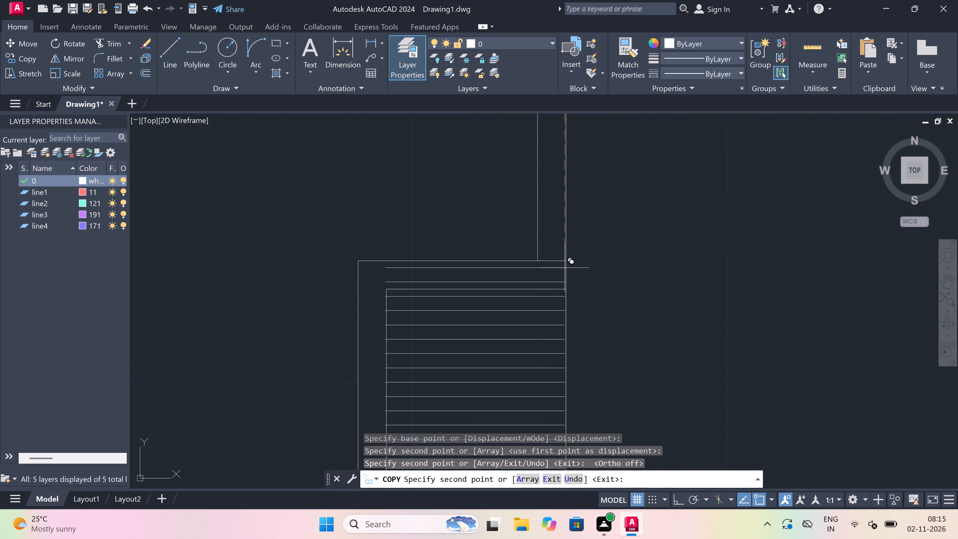
scroll(566, 307, up, 2)
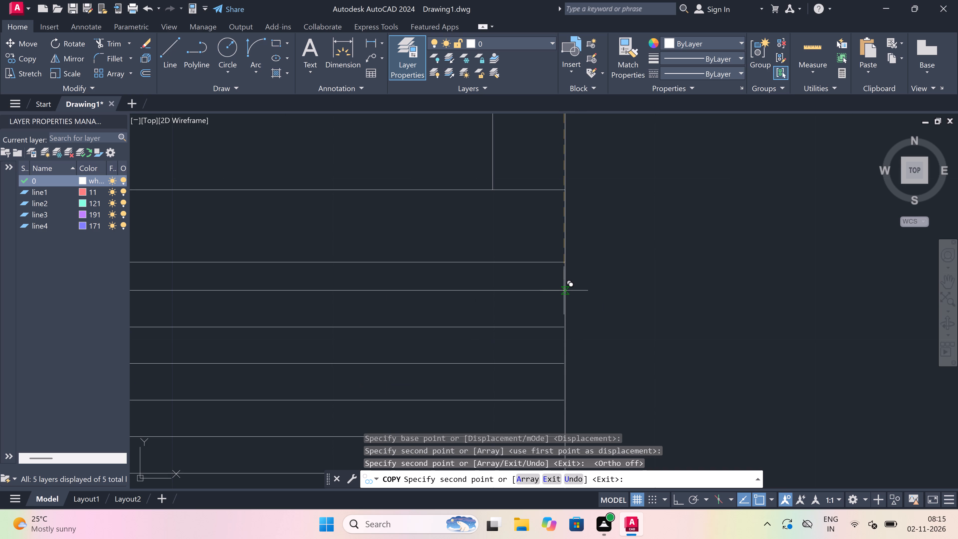
click(567, 293)
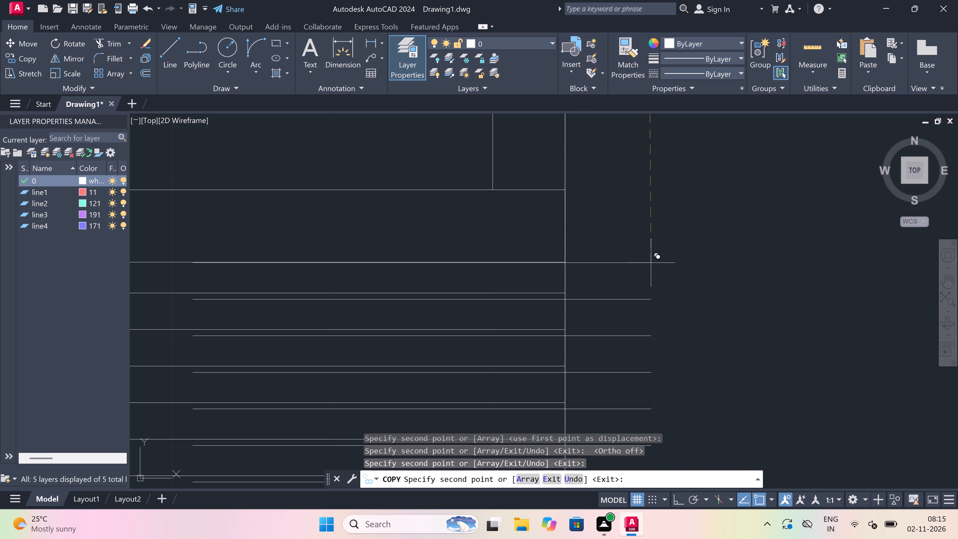
key(Escape)
Start the Line command and make line2 the current layer.
scroll(504, 270, down, 9)
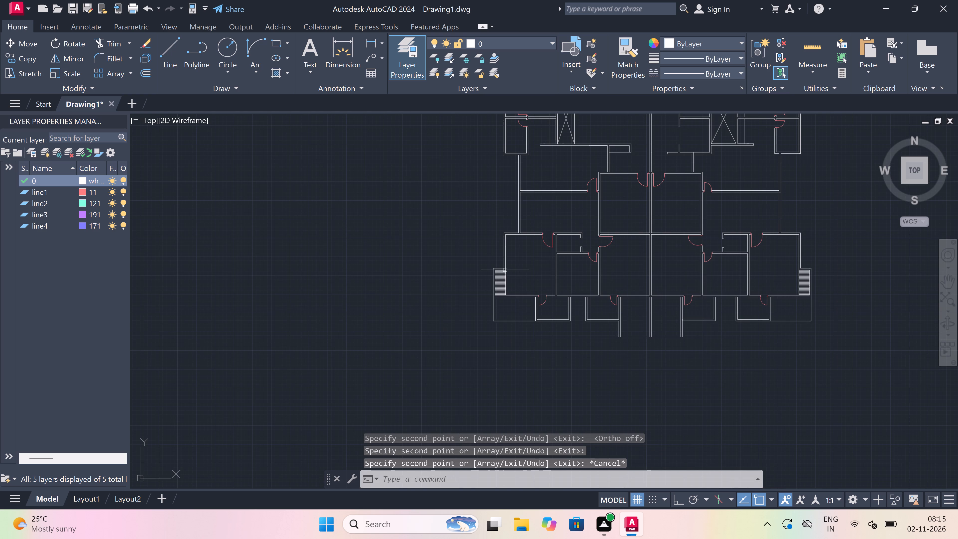
scroll(547, 266, down, 4)
scroll(563, 239, up, 3)
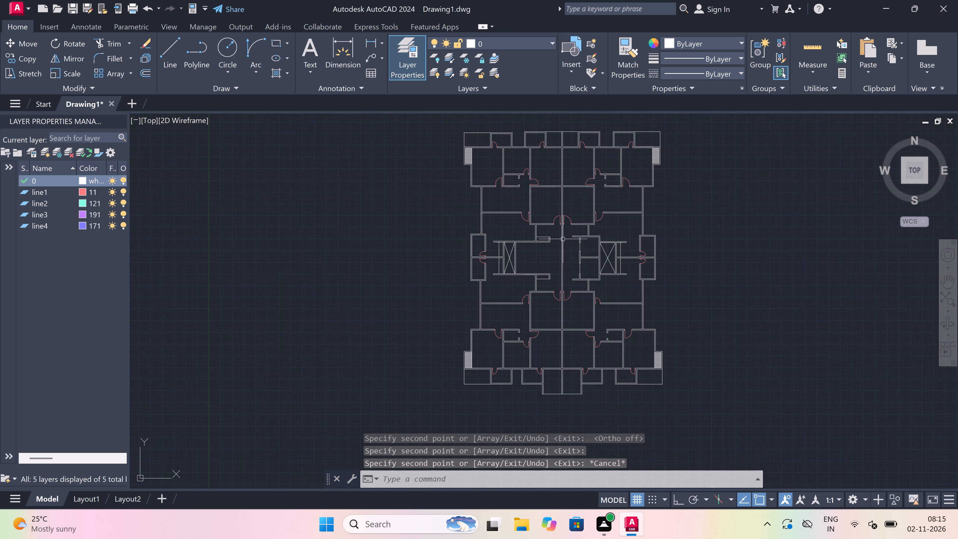
scroll(563, 239, down, 2)
scroll(544, 194, up, 3)
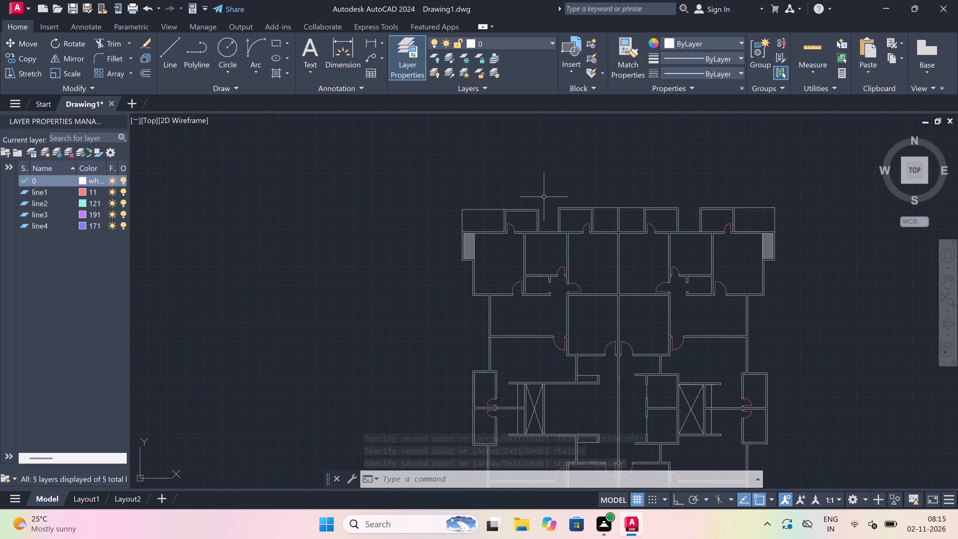
scroll(540, 253, up, 2)
key(l)
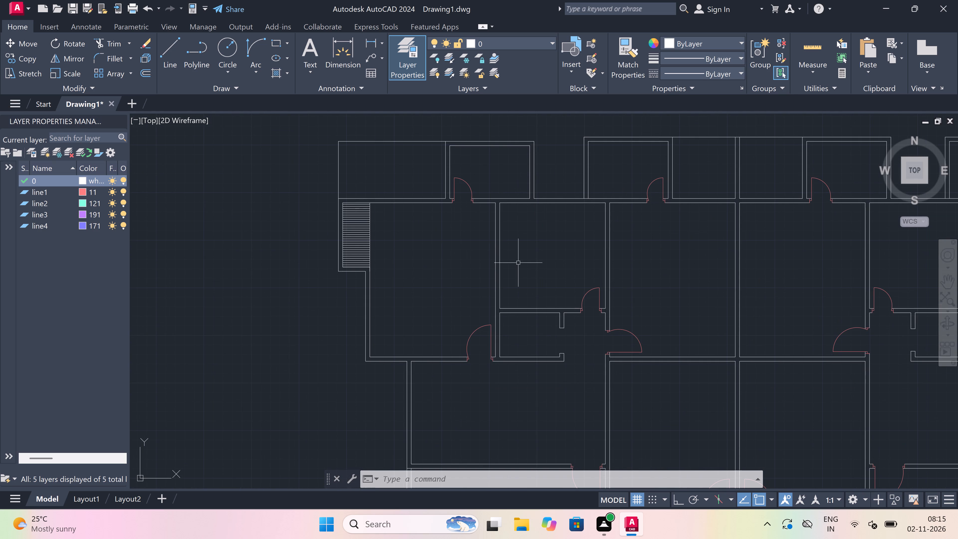
key(space)
click(517, 45)
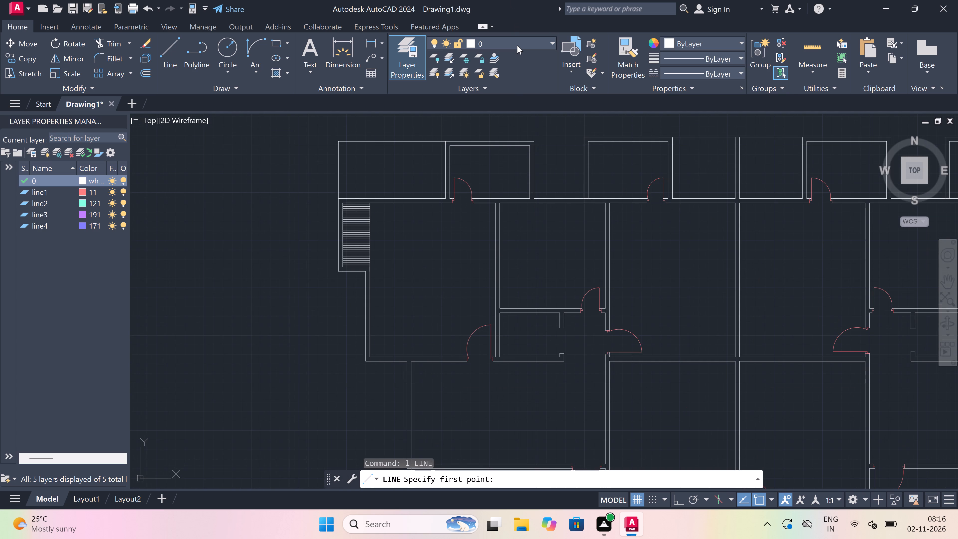
click(523, 88)
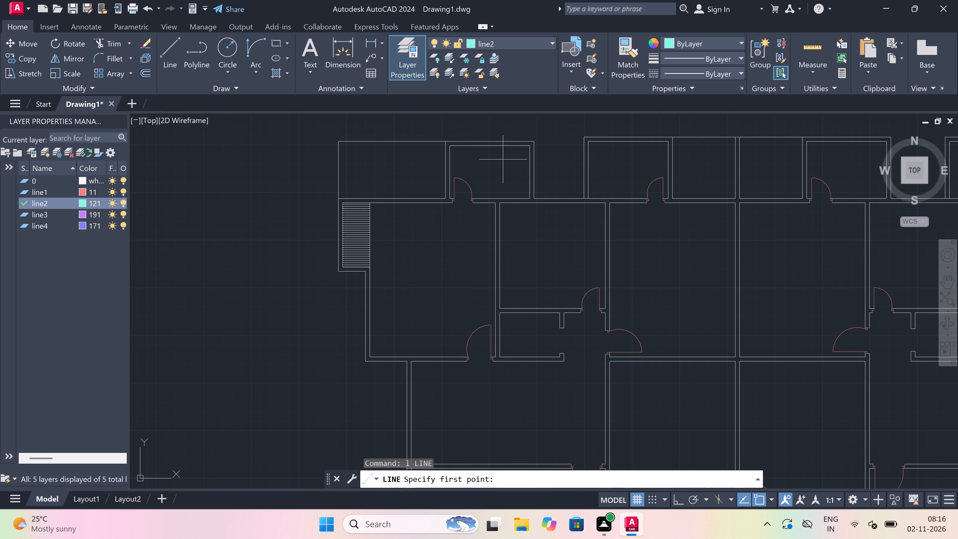
Draw a short line across the thickness of the upper-left small room's right wall, near its top corner, with Ortho on.
scroll(479, 141, up, 3)
scroll(517, 191, down, 5)
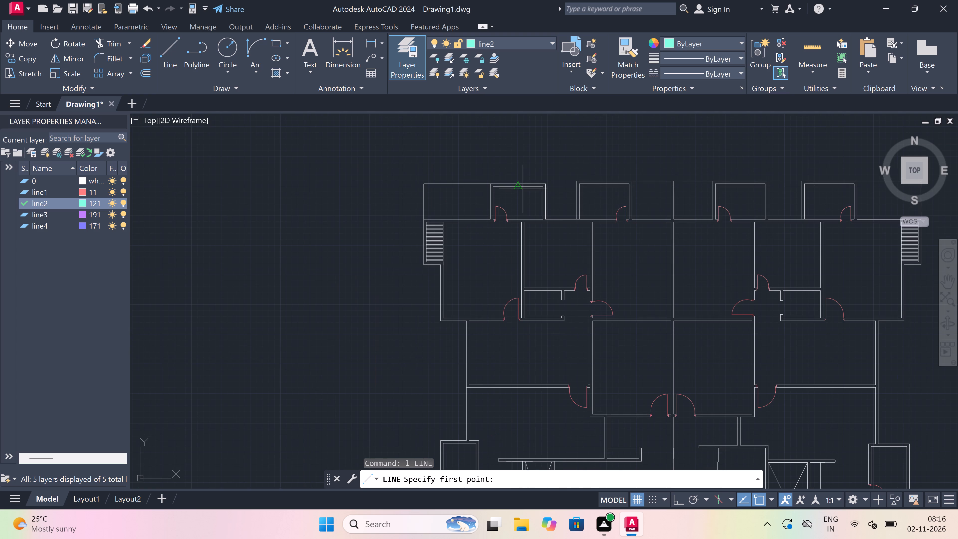
scroll(542, 186, up, 4)
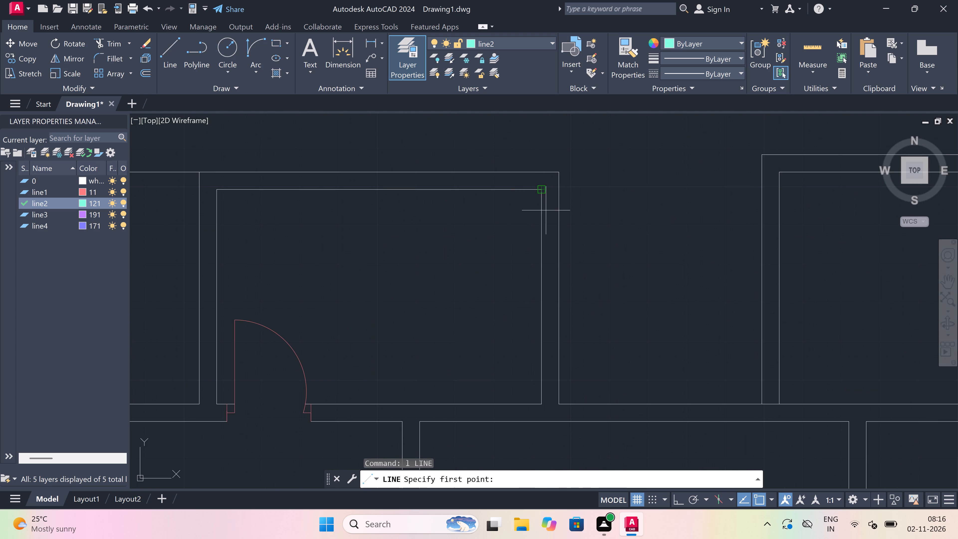
click(542, 239)
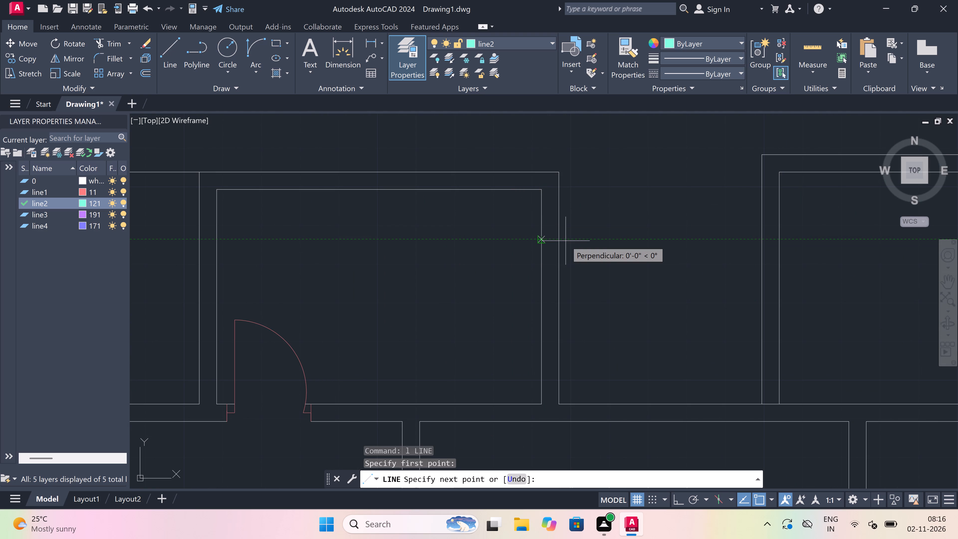
key(Escape)
key(space)
click(540, 230)
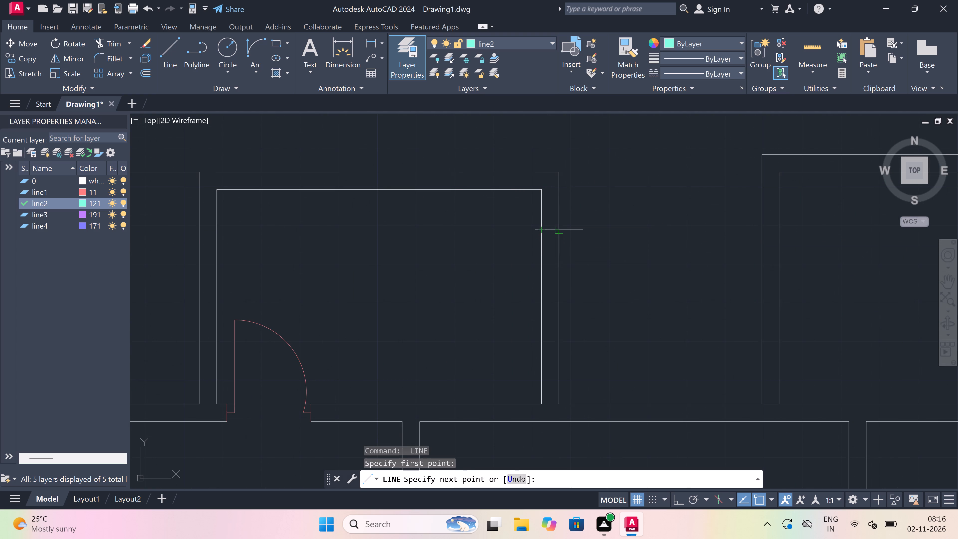
key(F8)
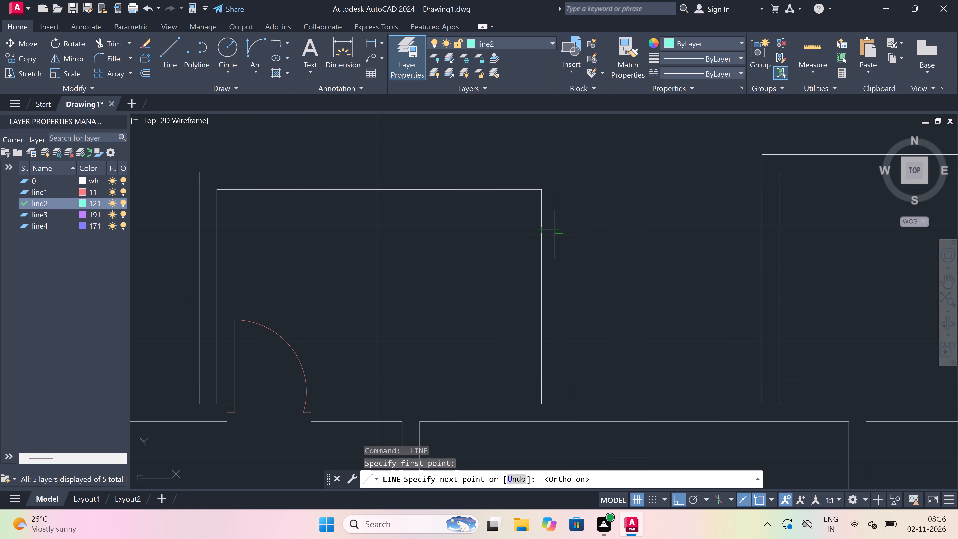
click(557, 232)
From the short line's midpoint, draw a 2' line down inside the wall and close its lower end across the wall thickness.
click(550, 233)
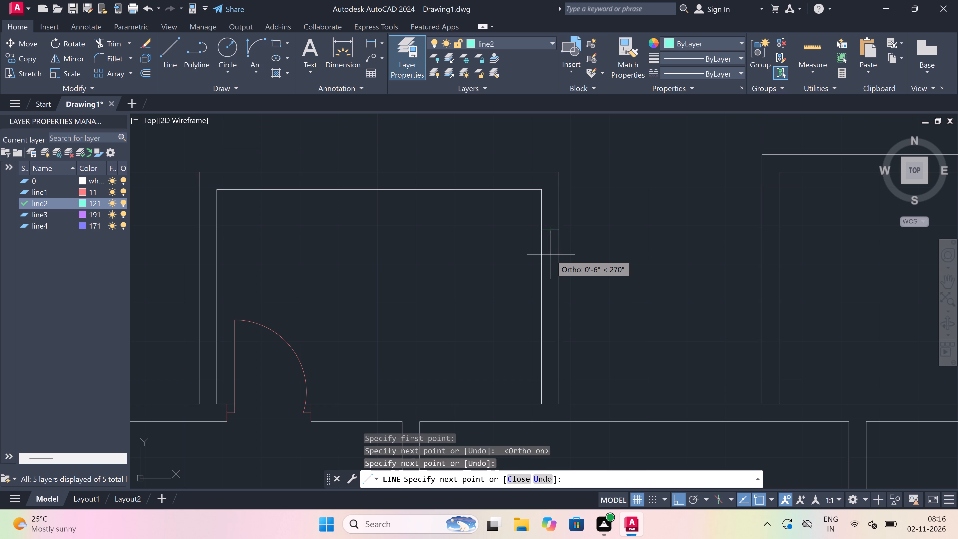
text(2')
key(space)
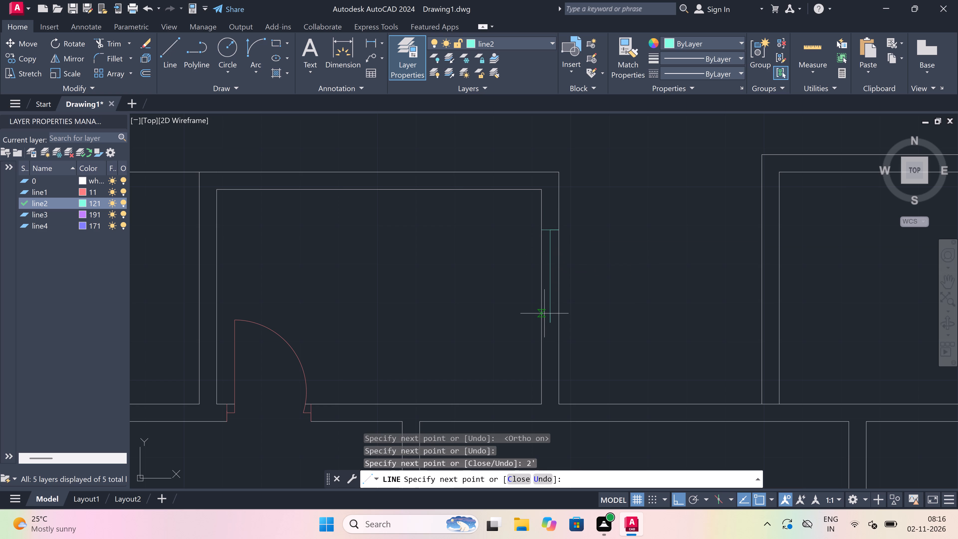
scroll(544, 325, up, 2)
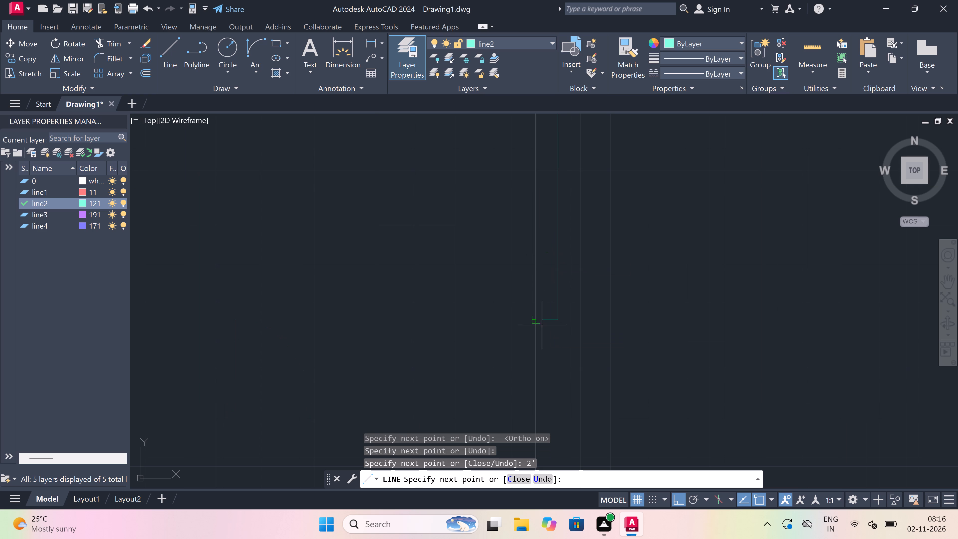
click(540, 322)
click(579, 319)
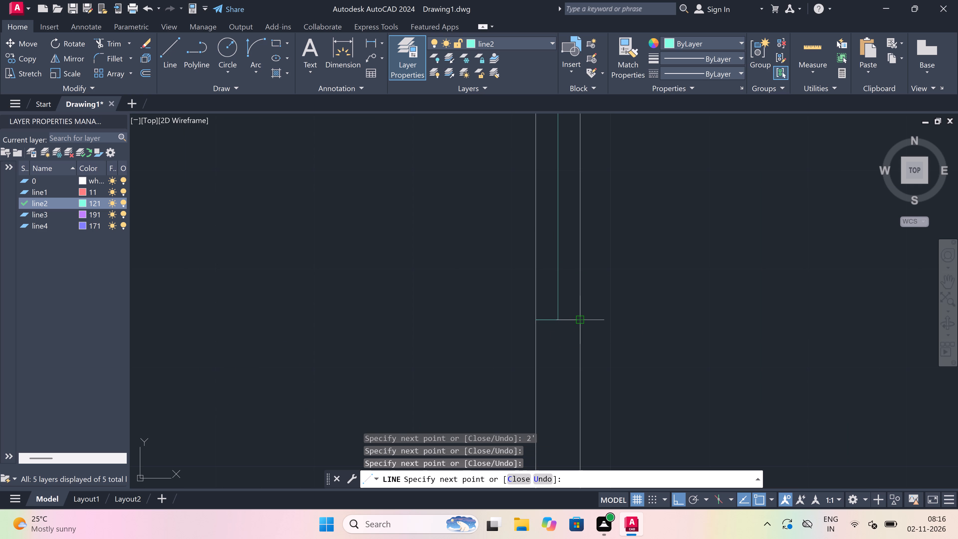
key(Escape)
Trim both wall face lines between the two cross lines of the 2' opening.
text(tr)
key(space)
scroll(587, 348, down, 5)
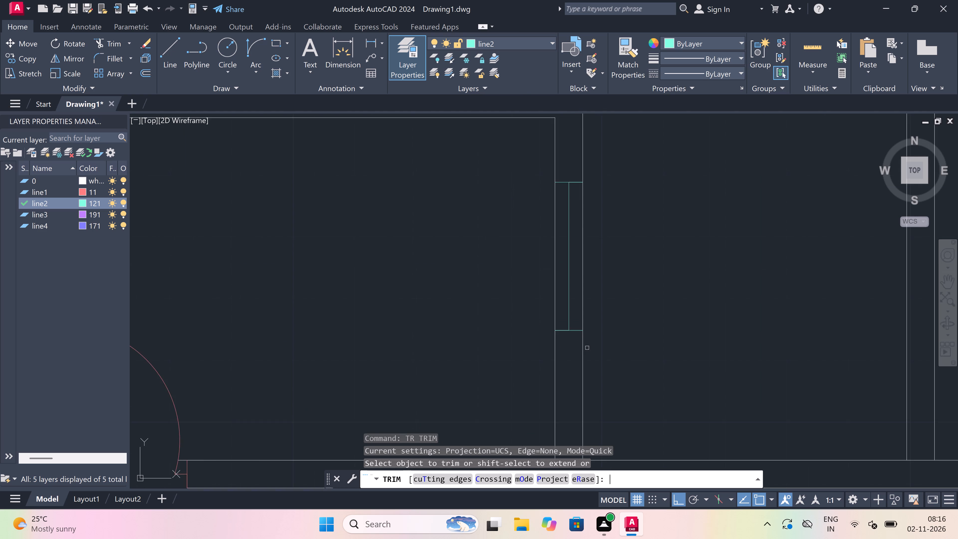
scroll(587, 326, up, 4)
click(579, 350)
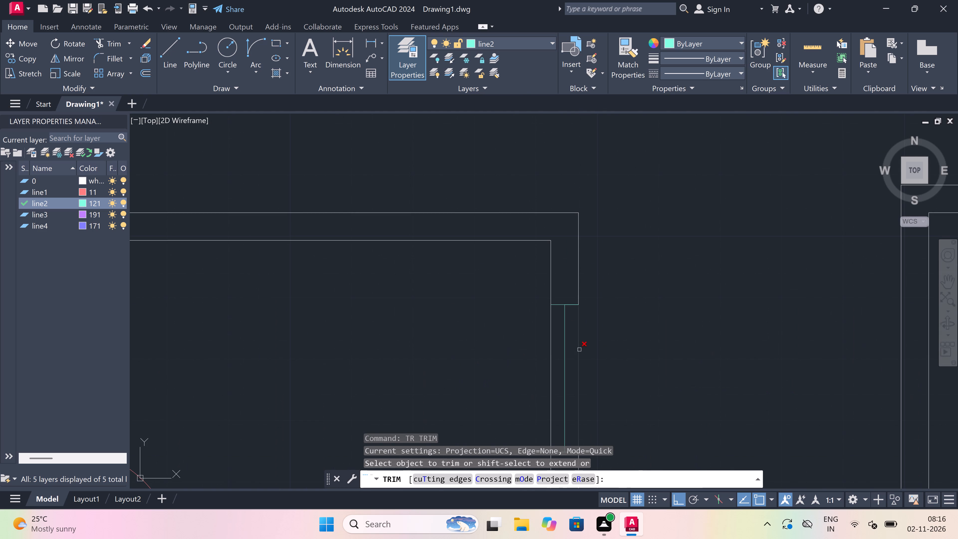
scroll(580, 349, down, 3)
scroll(578, 361, up, 3)
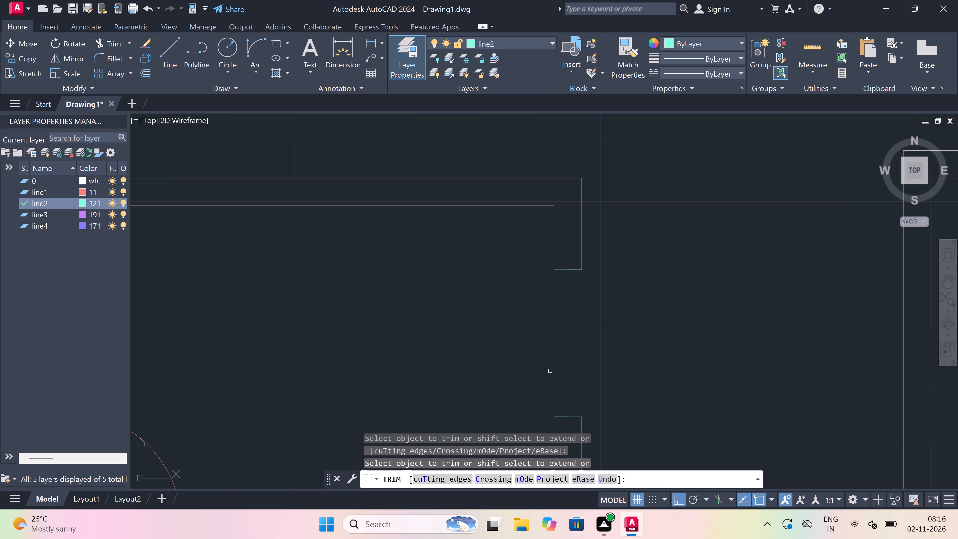
click(556, 366)
key(Escape)
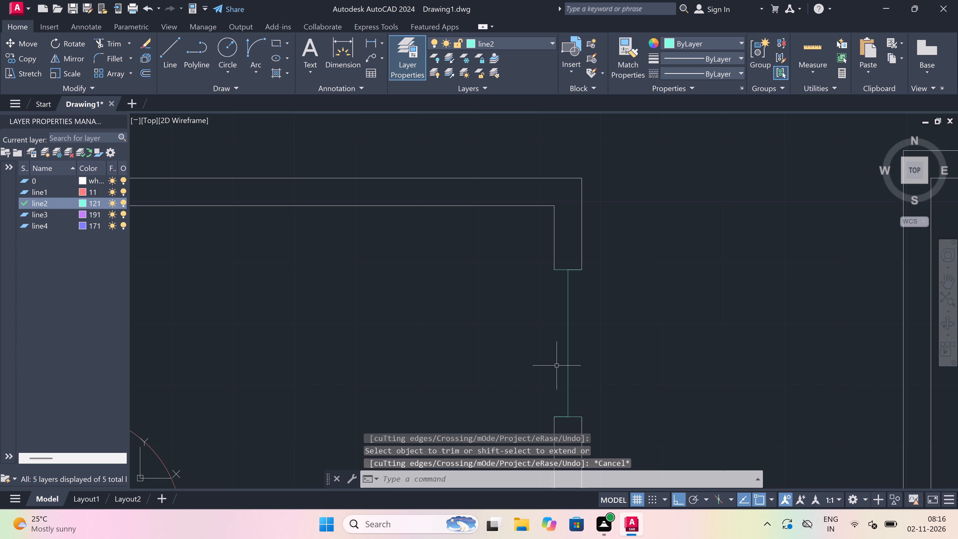
Draw lines on layer line2 along the inner and outer wall faces between the opening's two cross lines.
key(l)
key(space)
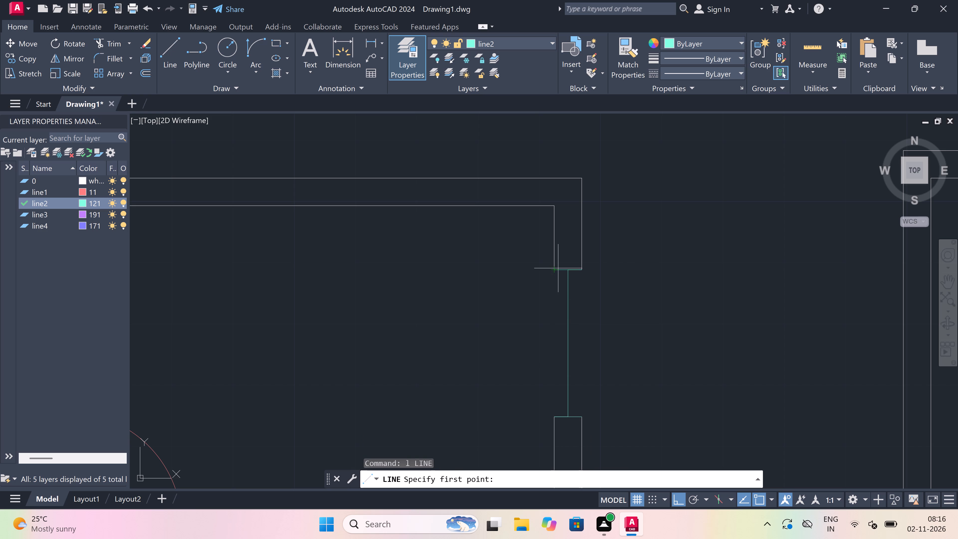
click(557, 269)
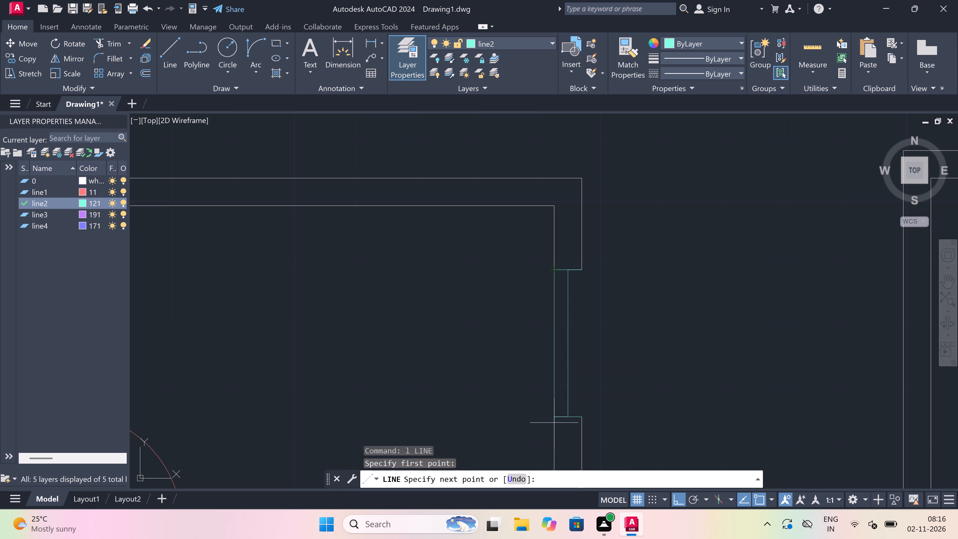
click(553, 415)
key(Escape)
key(space)
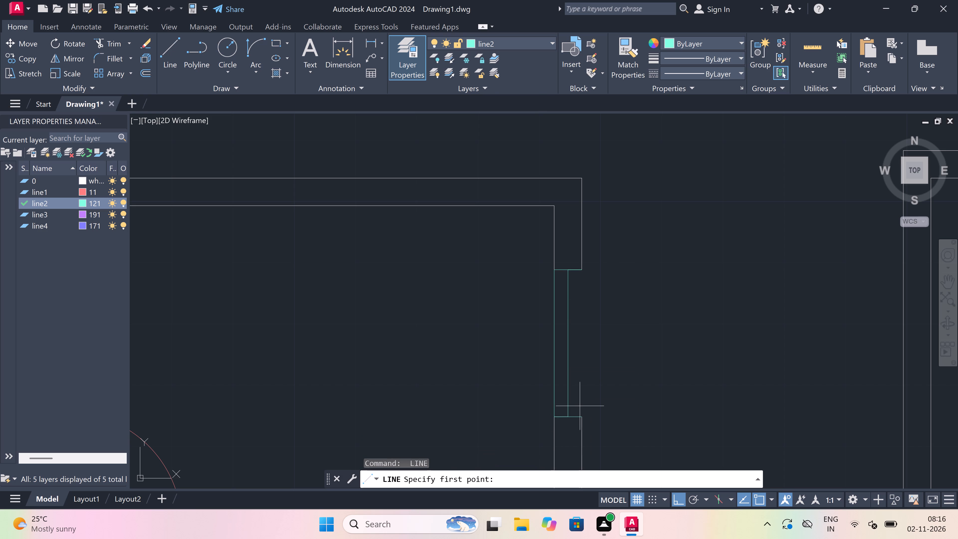
drag(579, 418, 579, 410)
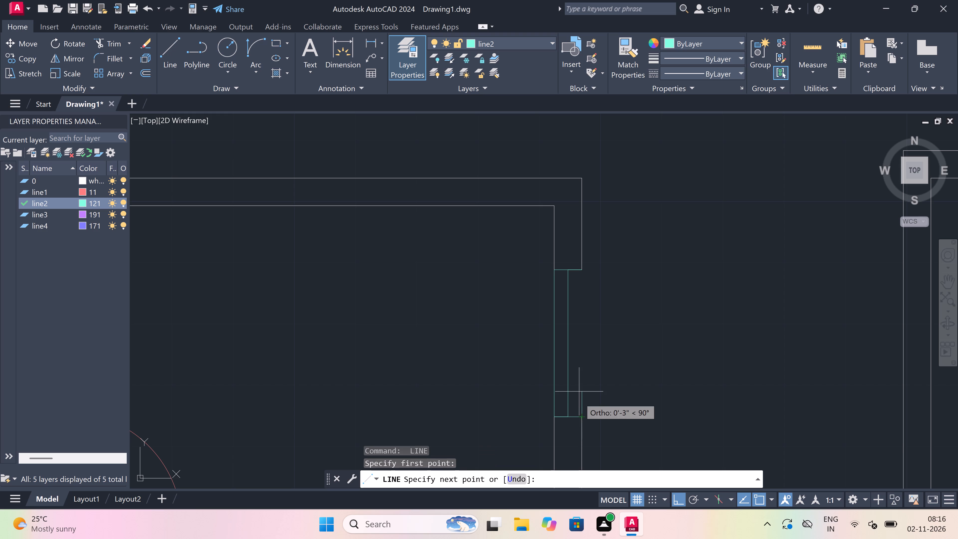
click(581, 274)
key(Escape)
Draw a vertical line from the window's upper outer corner up to the small room's outer wall corner.
scroll(502, 271, down, 5)
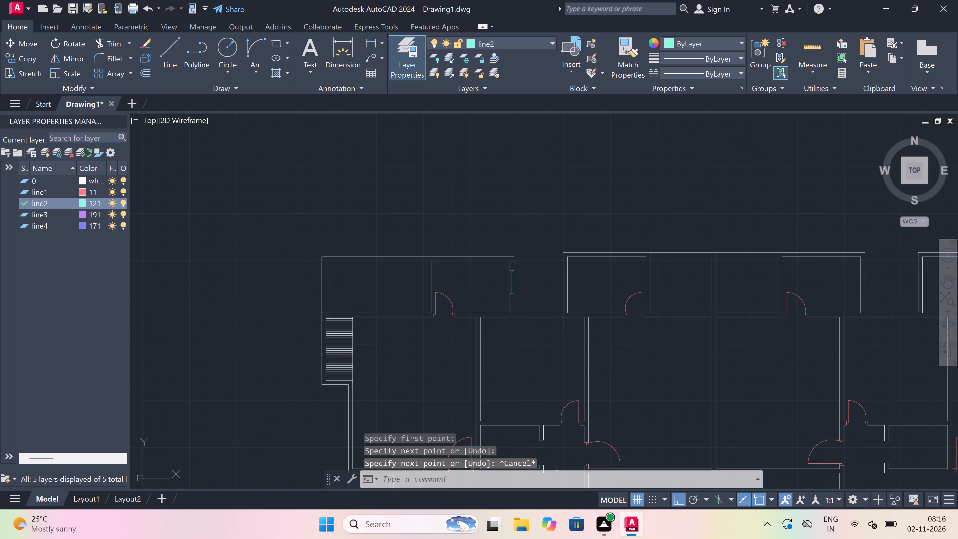
key(space)
scroll(539, 267, up, 4)
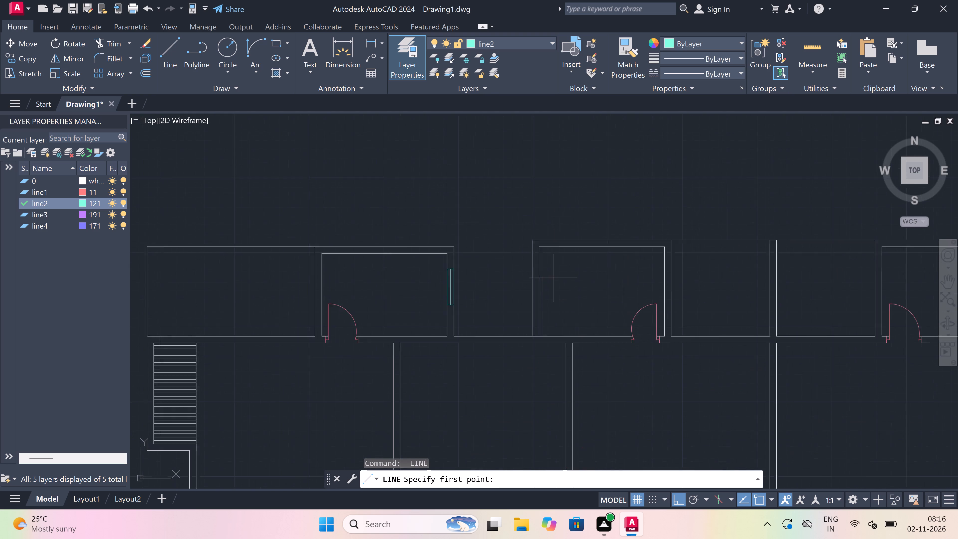
scroll(400, 268, up, 1)
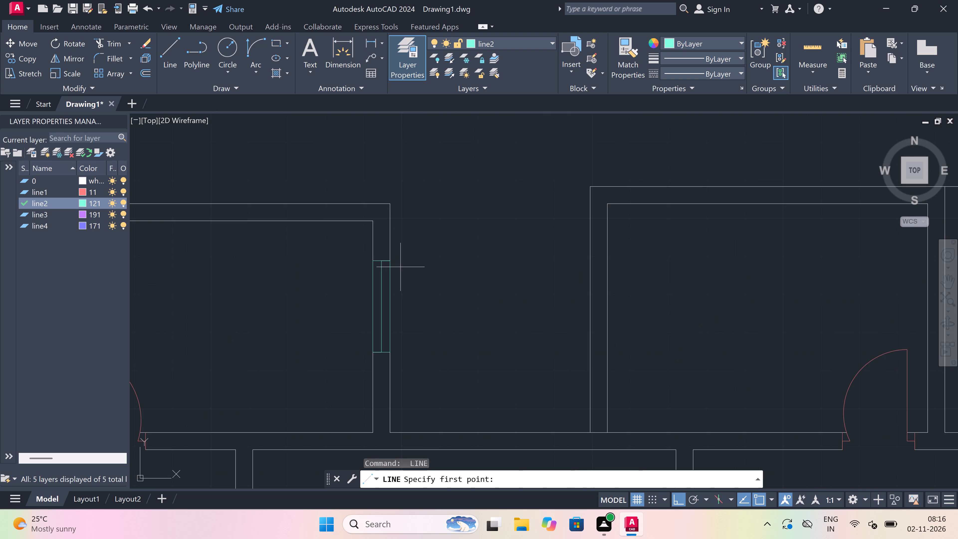
key(space)
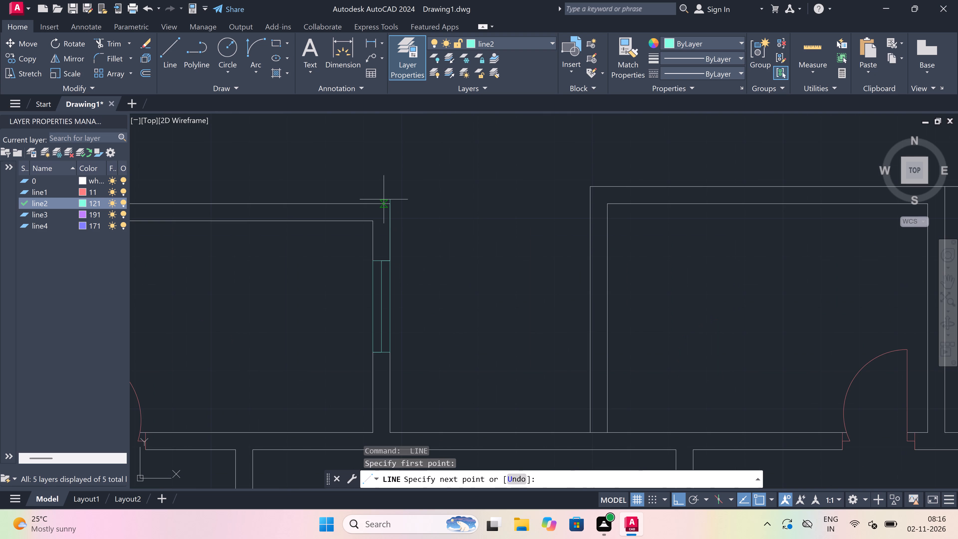
drag(388, 202, 391, 201)
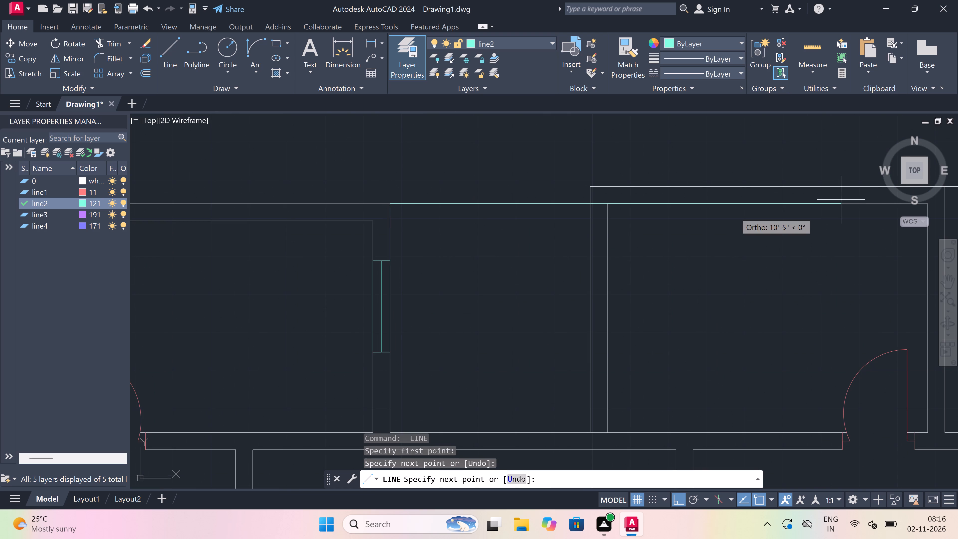
key(Escape)
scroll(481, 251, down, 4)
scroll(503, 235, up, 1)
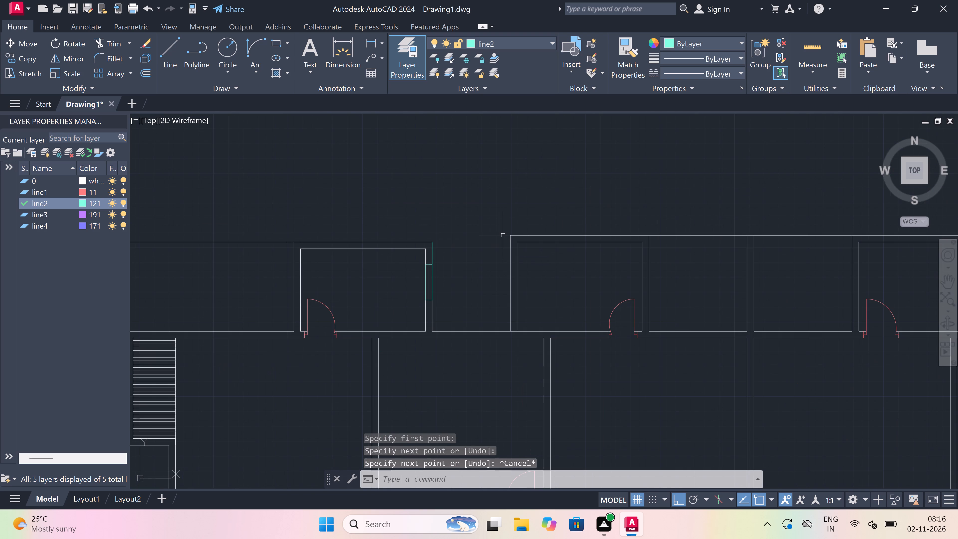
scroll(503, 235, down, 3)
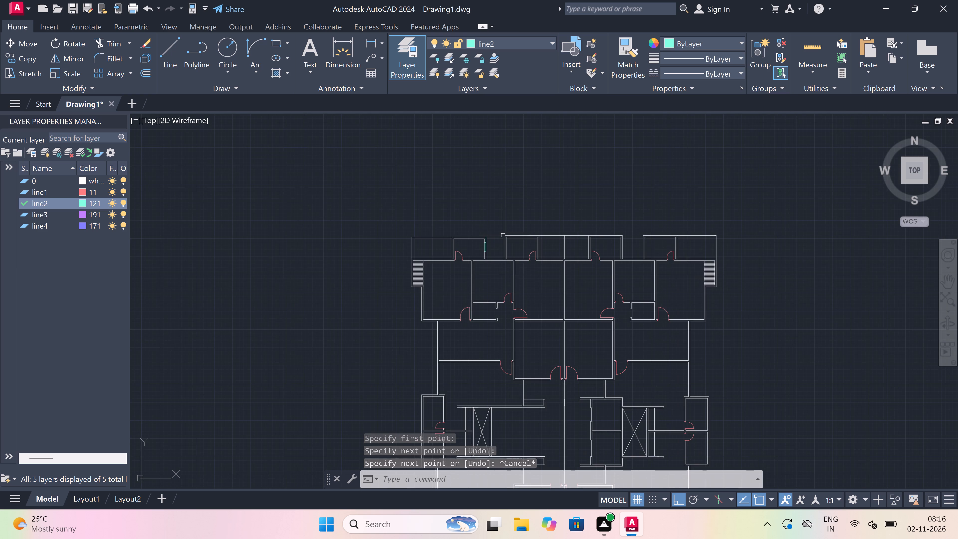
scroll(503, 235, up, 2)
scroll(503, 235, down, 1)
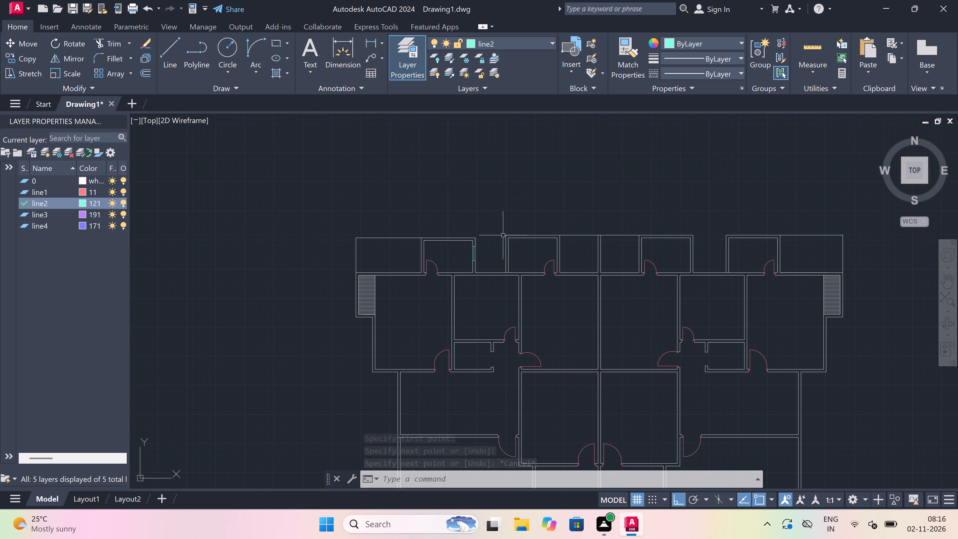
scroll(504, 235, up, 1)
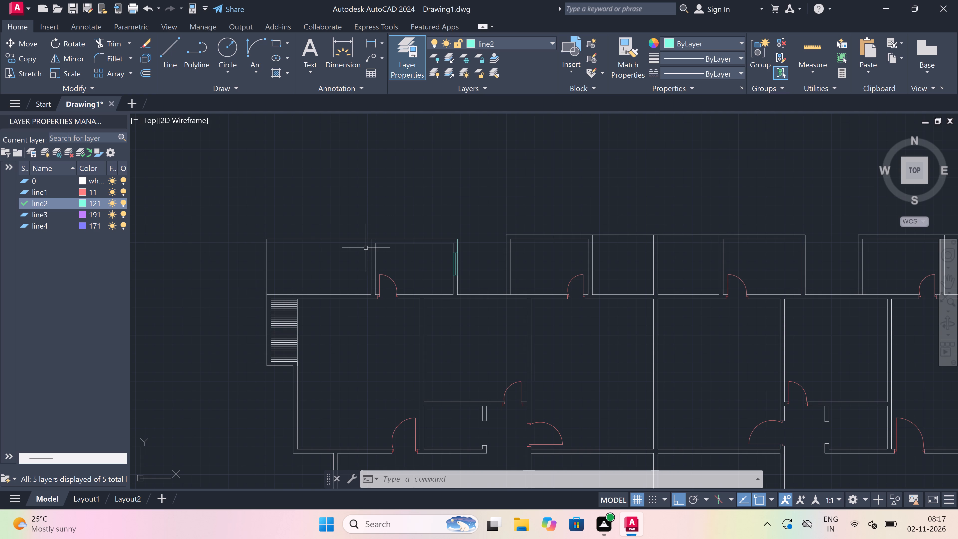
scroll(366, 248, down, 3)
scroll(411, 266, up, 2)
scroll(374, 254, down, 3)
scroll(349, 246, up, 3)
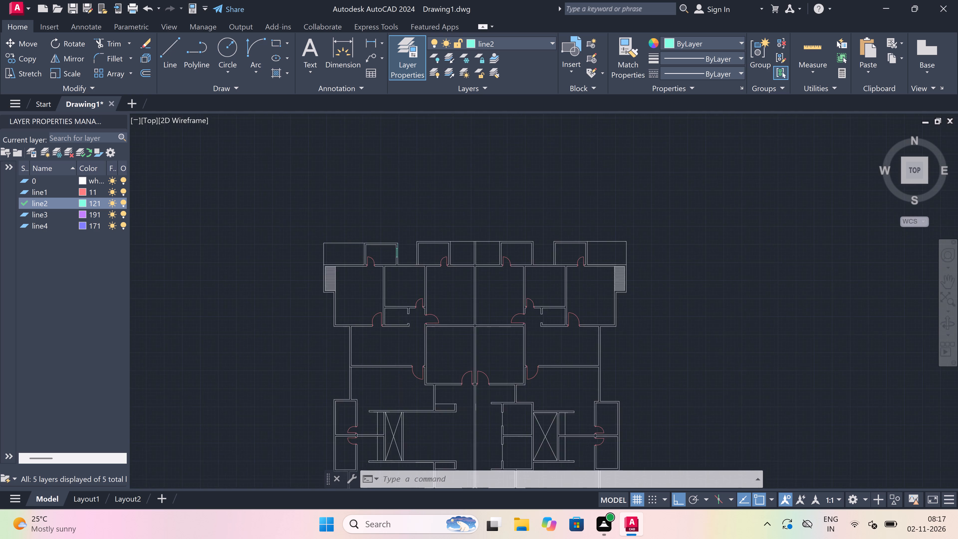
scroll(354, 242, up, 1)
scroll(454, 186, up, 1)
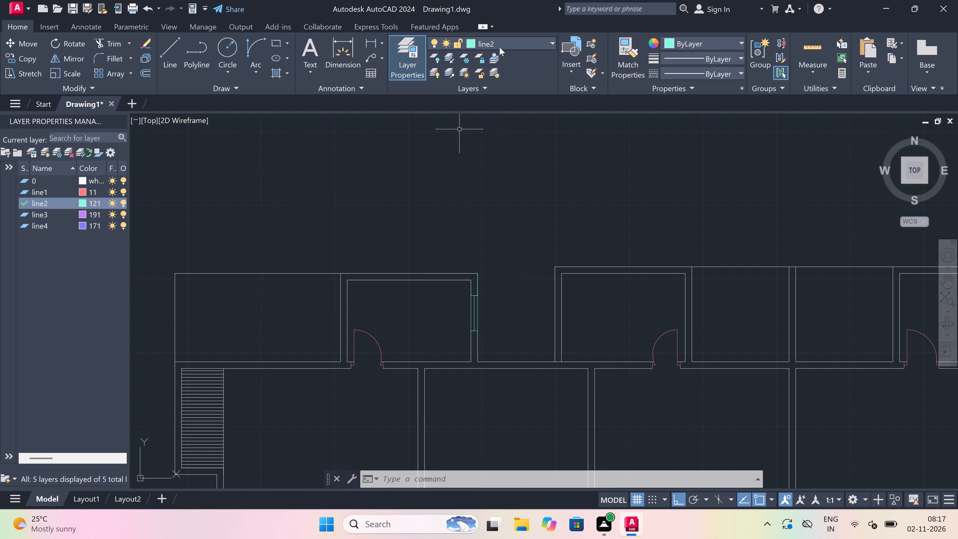
Make layer 0 the current layer.
click(512, 45)
click(519, 60)
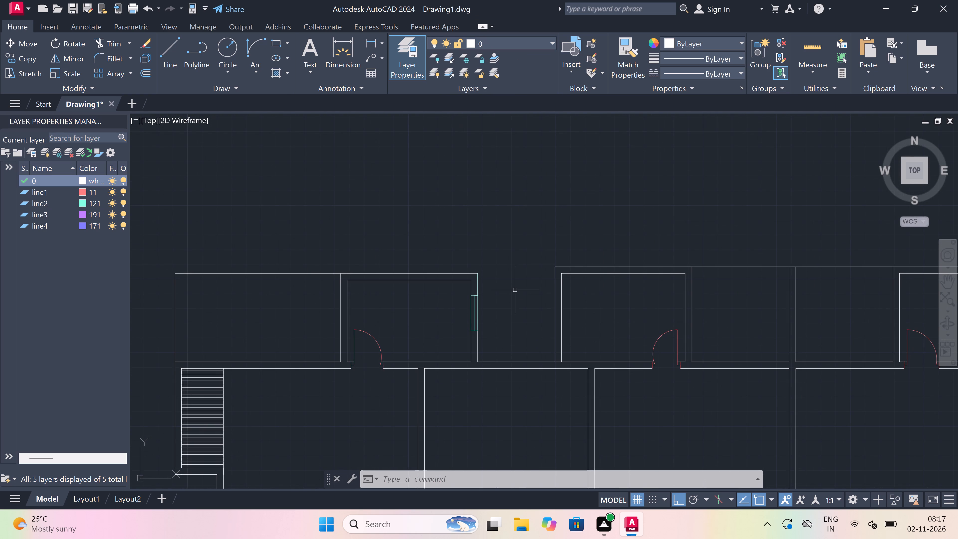
Draw a line from the neighbouring room's upper outer corner across to above the plan's upper-left corner, and down to that corner.
key(l)
key(space)
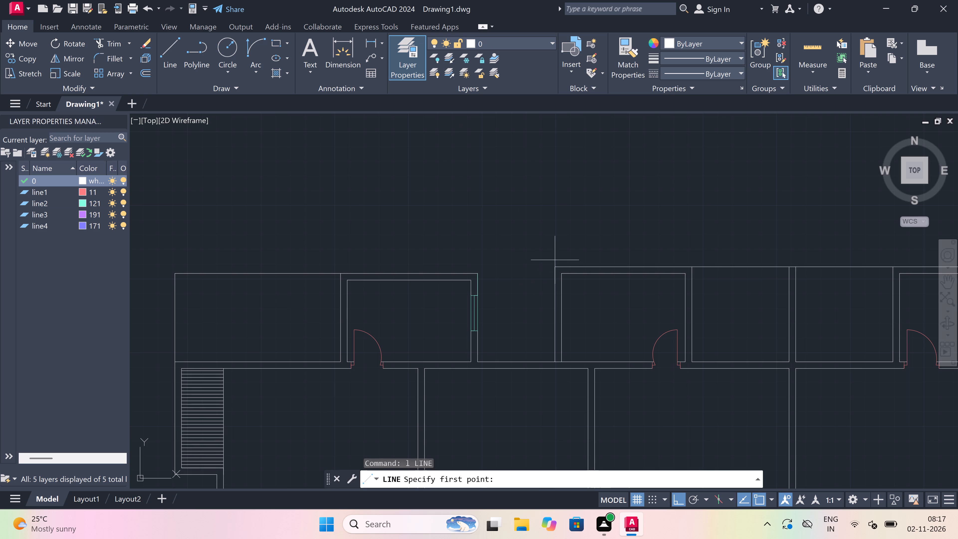
click(558, 268)
scroll(166, 275, up, 2)
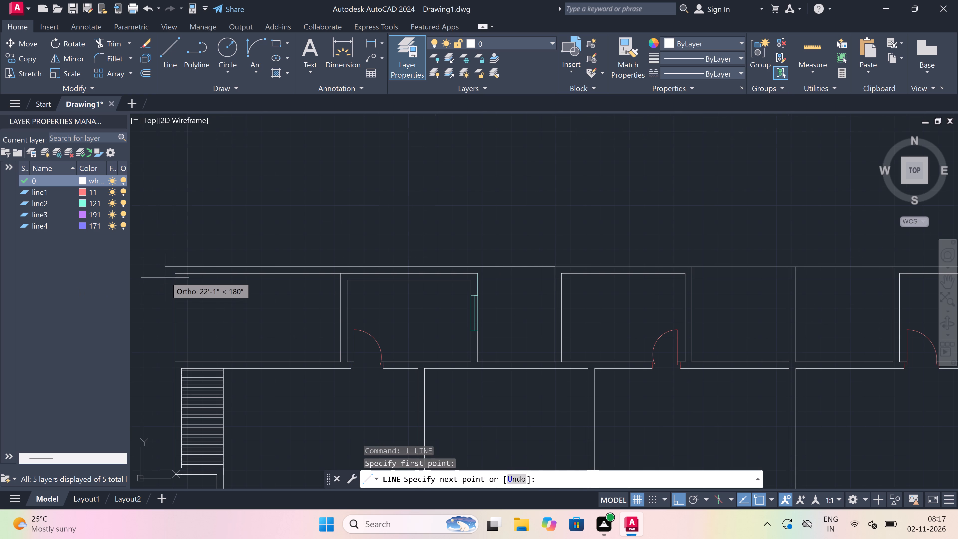
scroll(166, 275, up, 2)
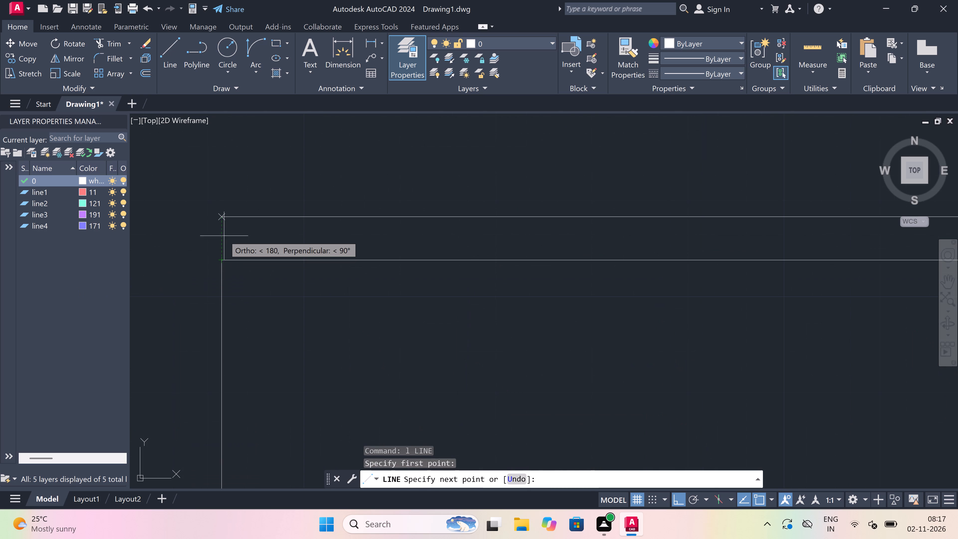
click(218, 210)
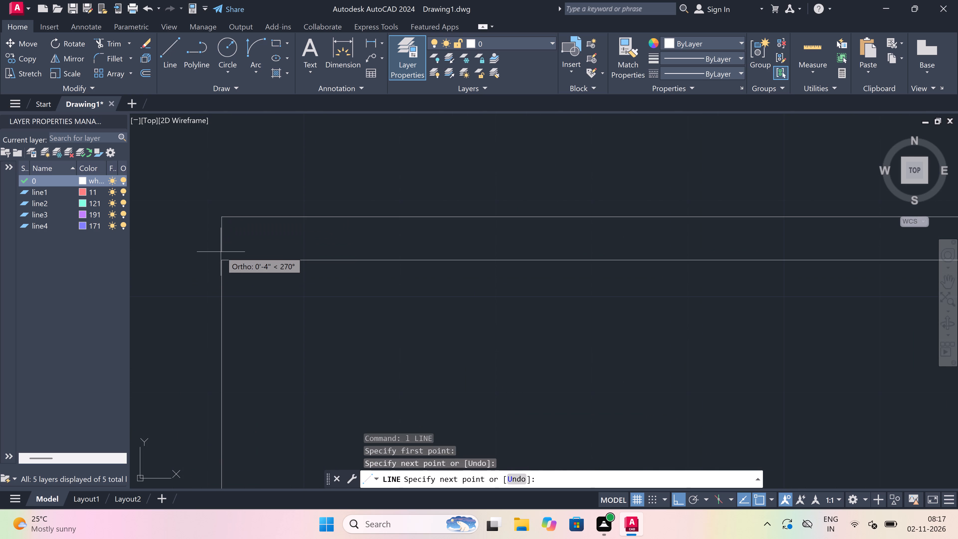
click(223, 259)
key(Escape)
scroll(225, 257, down, 5)
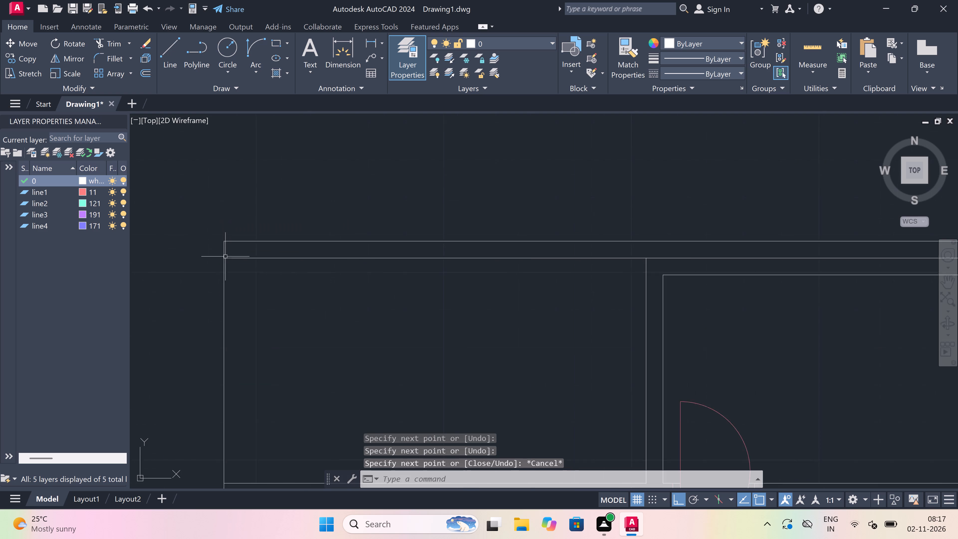
Delete the short vertical line on layer line2 between the window's upper outer corner and the small room's wall corner.
scroll(317, 251, up, 2)
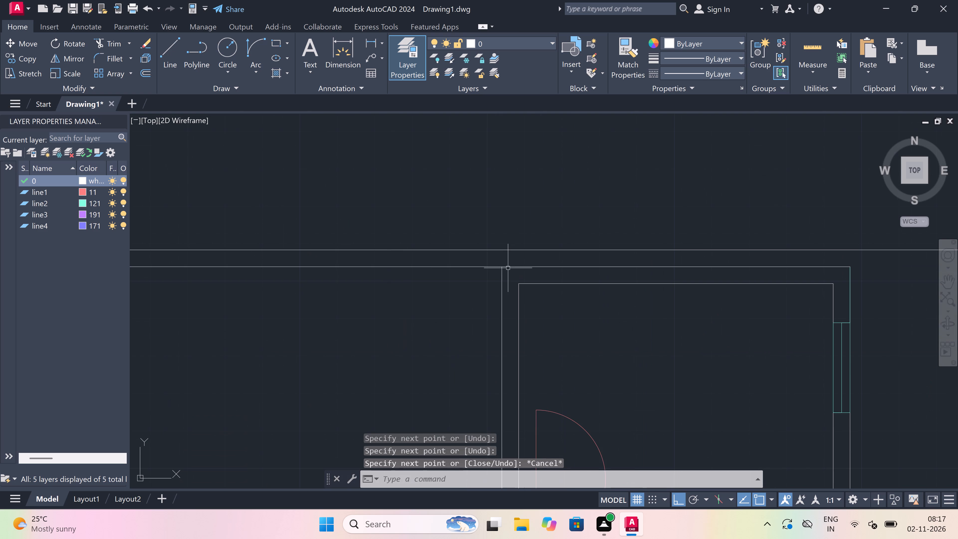
scroll(509, 267, down, 3)
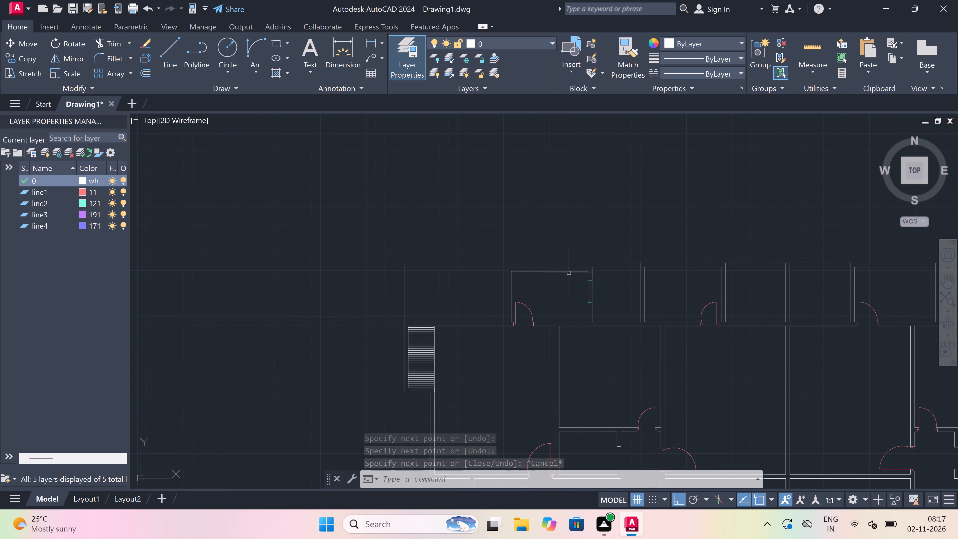
scroll(591, 269, up, 4)
click(595, 275)
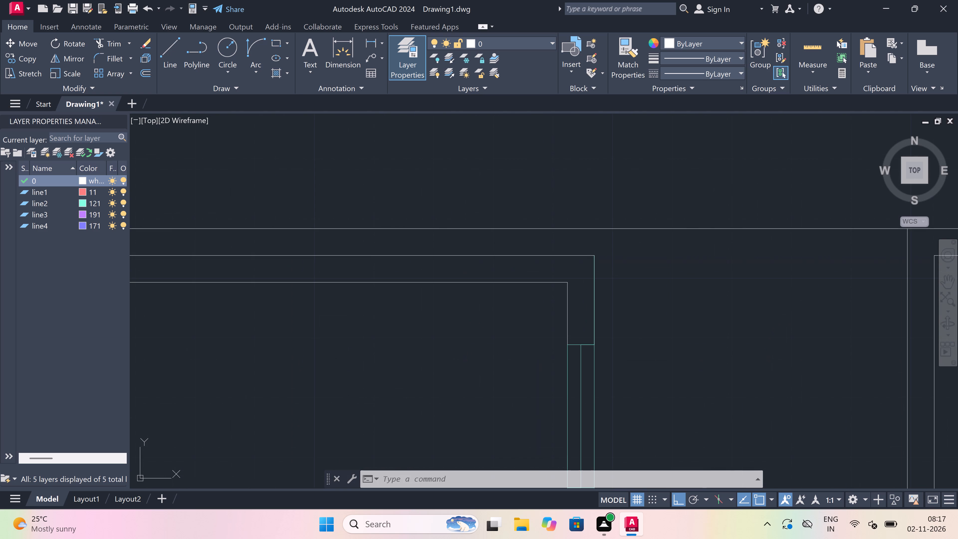
key(Delete)
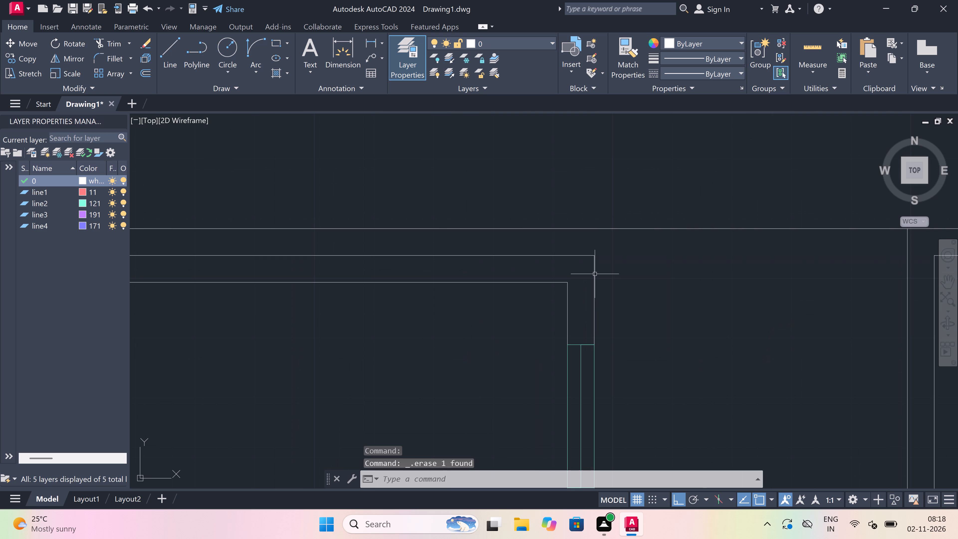
Extend both faces of the window wall and the partition's end-room face up to the nearest horizontal wall lines above.
text(ex)
key(space)
click(602, 291)
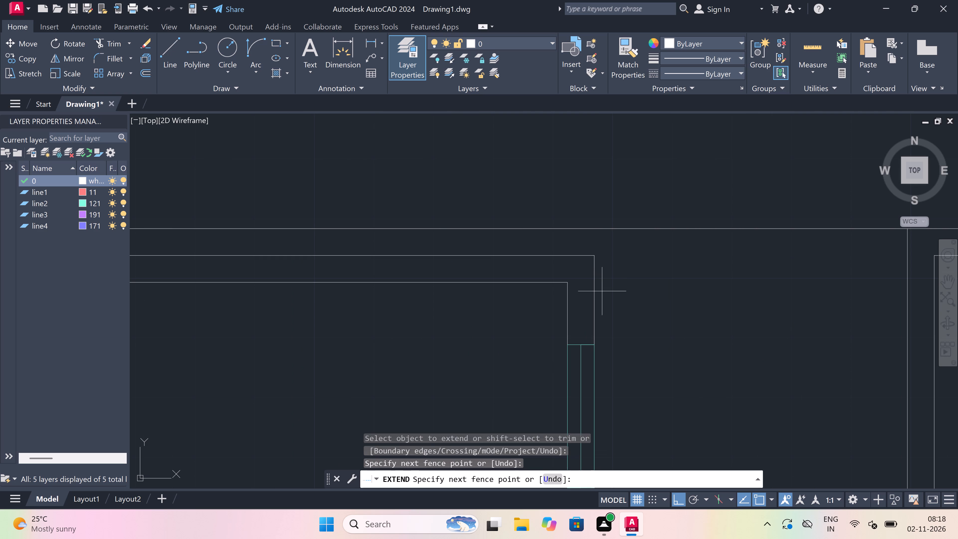
click(485, 322)
scroll(502, 292, down, 4)
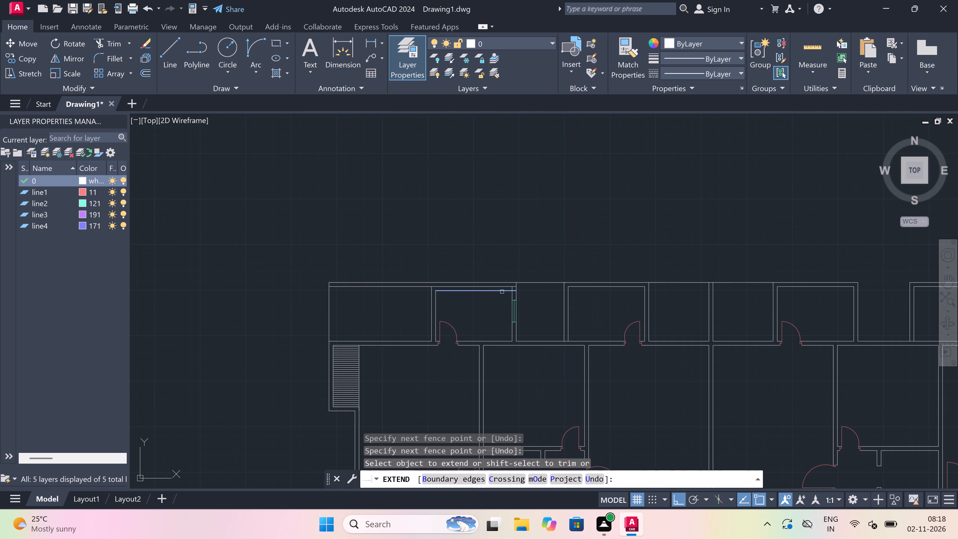
scroll(409, 299, up, 3)
click(411, 297)
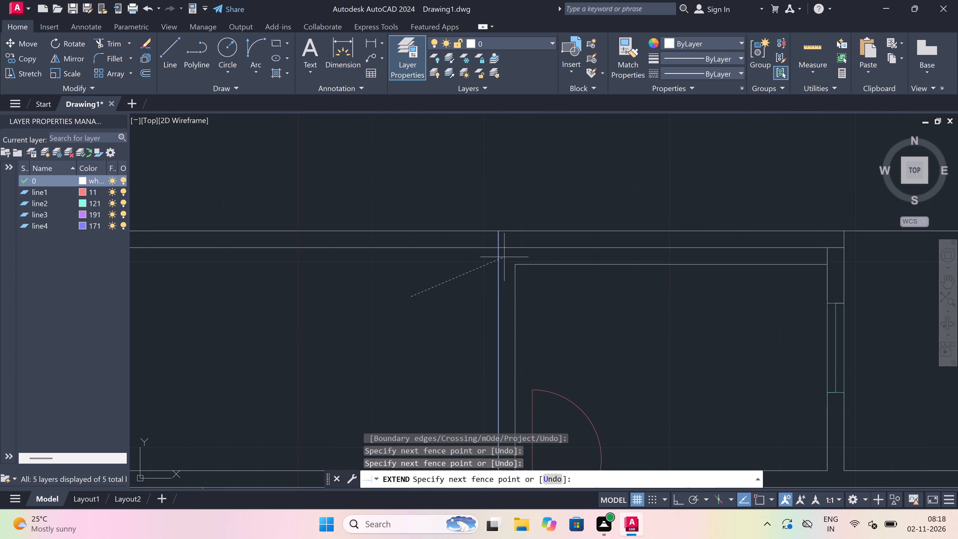
click(505, 255)
key(Escape)
Trim away the small room's old inner top wall line between the partition and the window wall.
key(t)
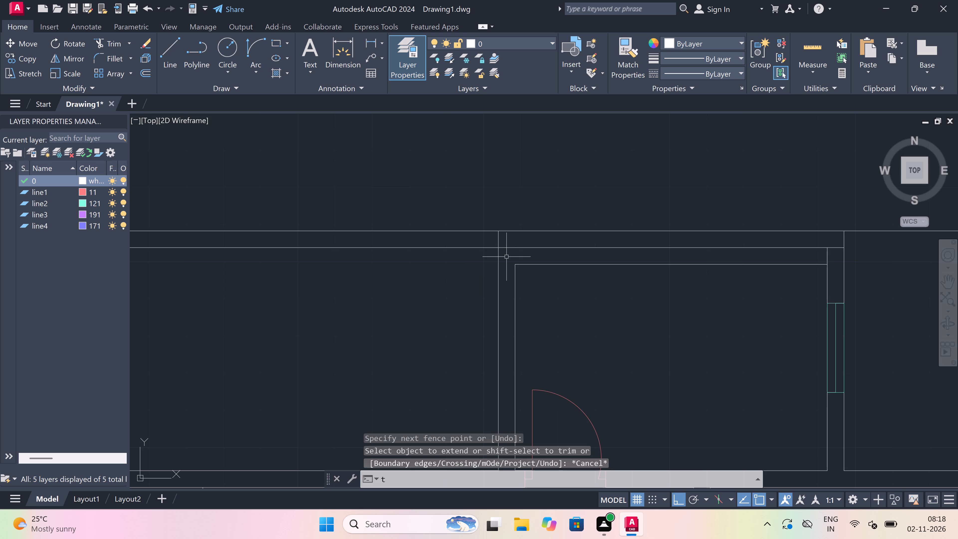
key(r)
key(space)
click(548, 261)
click(551, 294)
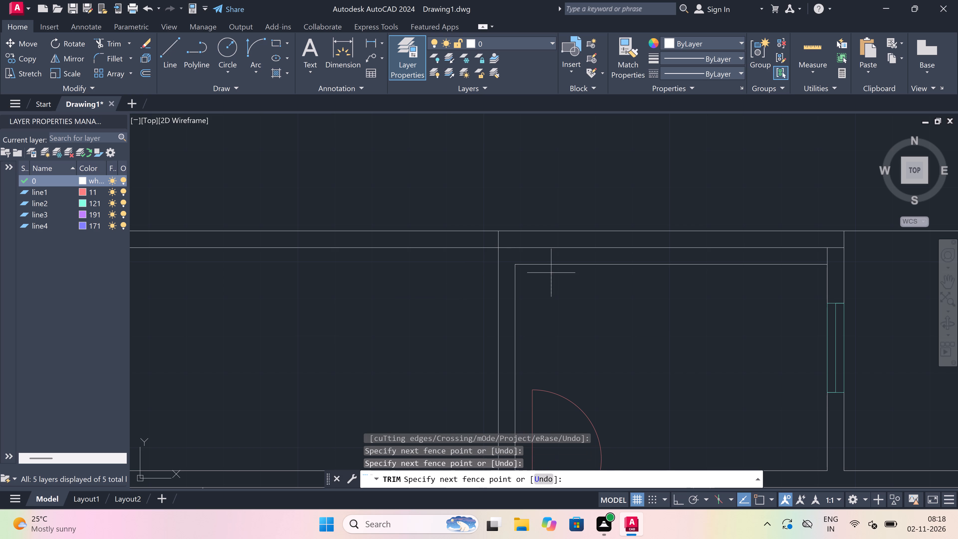
click(551, 261)
scroll(516, 243, up, 1)
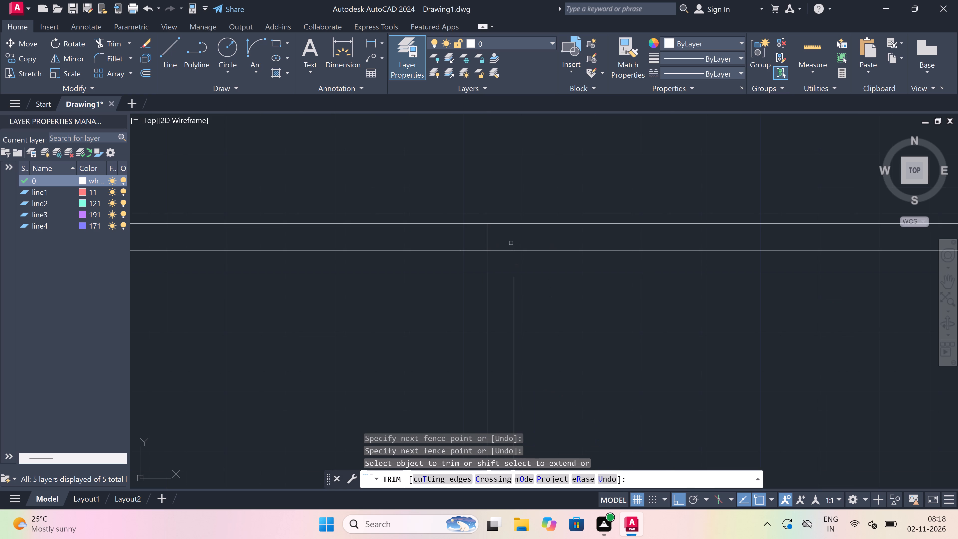
key(Escape)
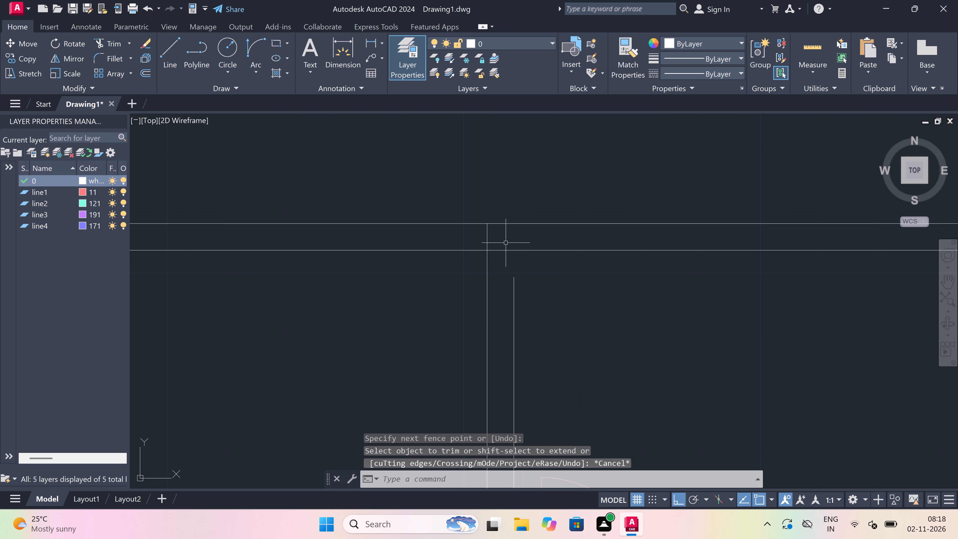
Extend the partition's small-room face up to the lower of the two remaining top wall lines.
key(e)
key(x)
key(space)
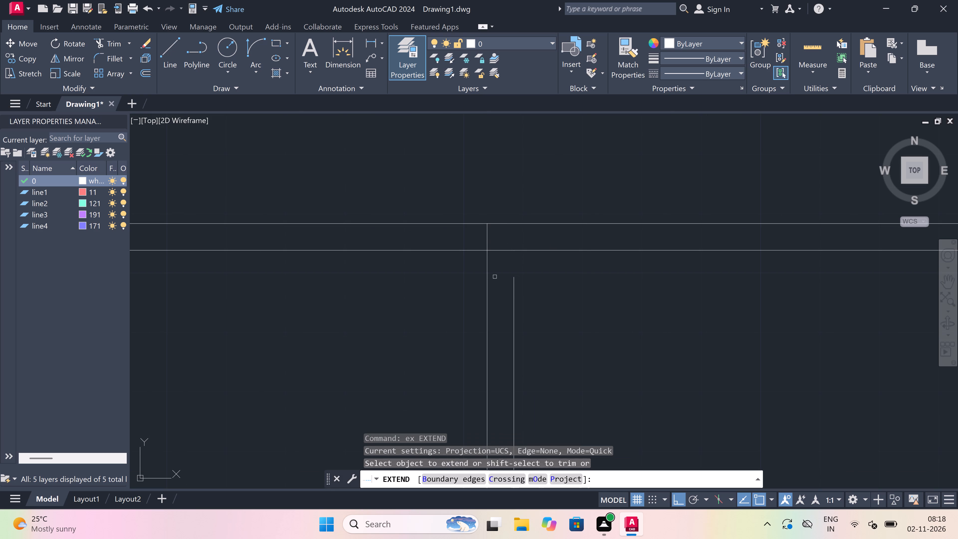
click(495, 277)
click(556, 286)
scroll(484, 282, down, 4)
scroll(508, 270, up, 2)
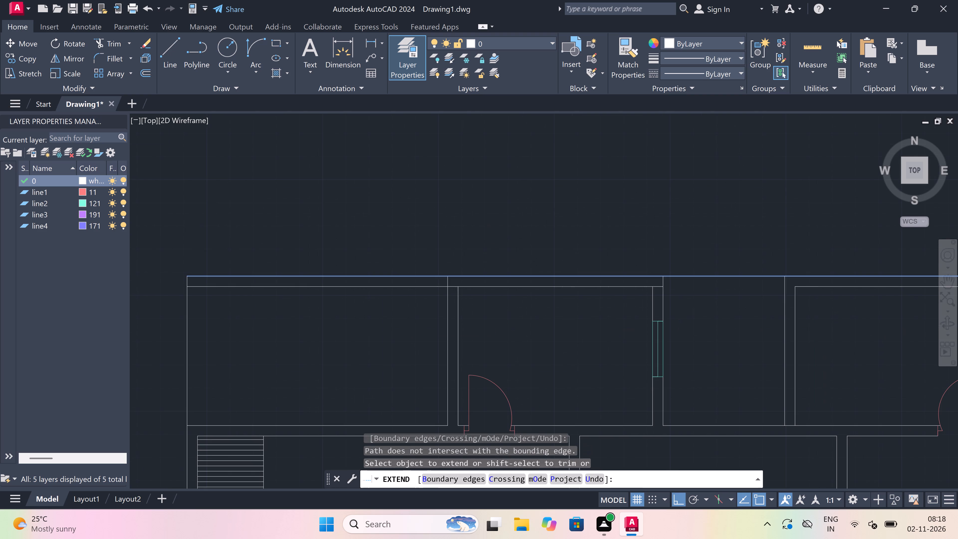
key(Escape)
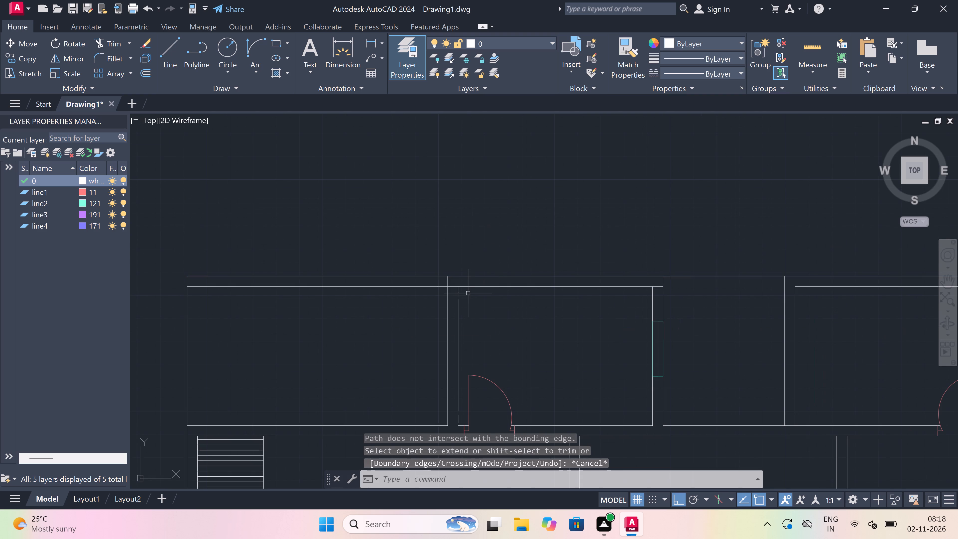
Trim the lower top wall line across the end room and through the partition's thickness, including the leftover stub.
key(t)
key(r)
key(space)
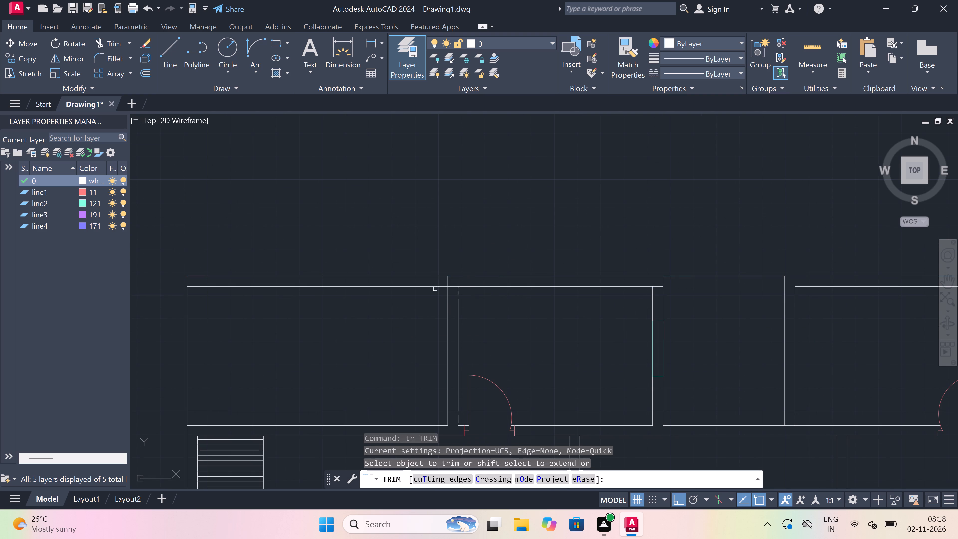
click(434, 287)
scroll(446, 288, up, 2)
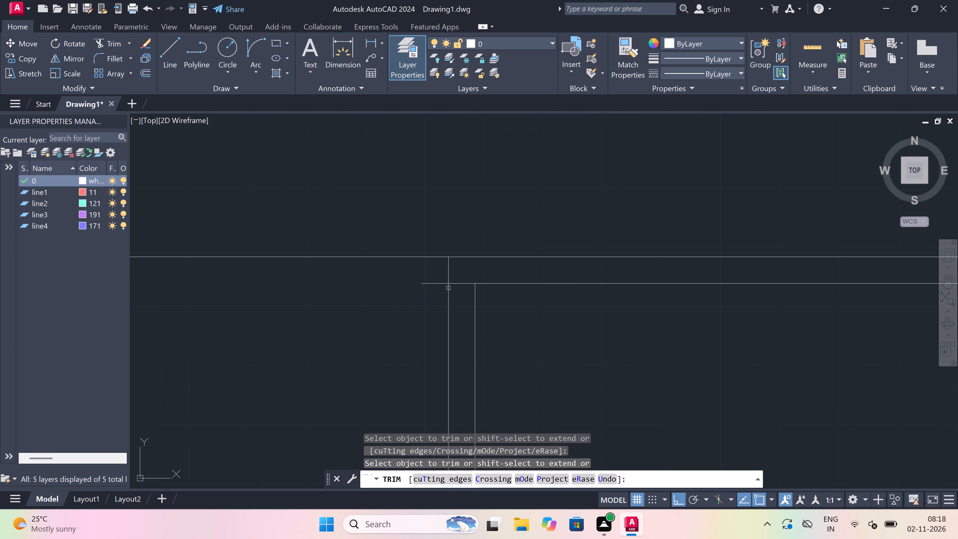
click(455, 285)
scroll(447, 283, up, 3)
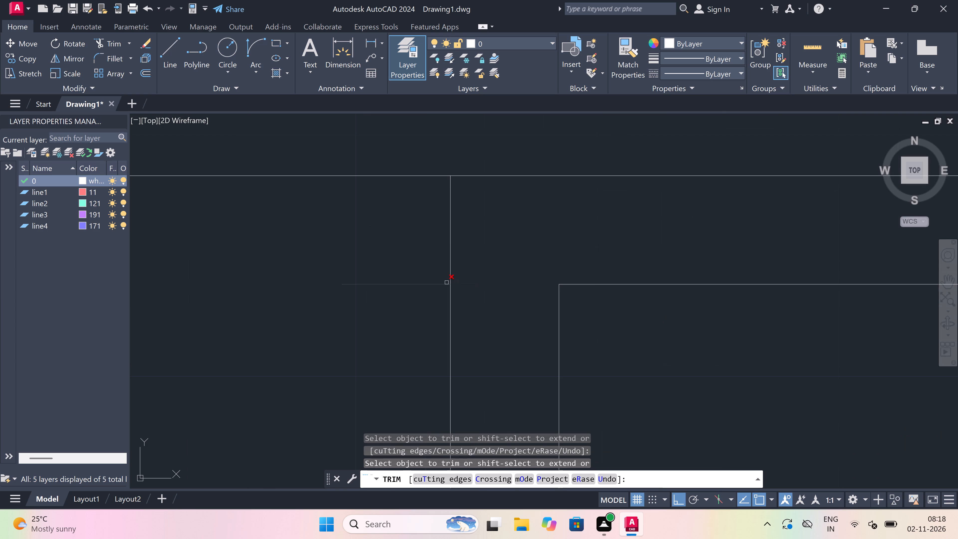
click(444, 282)
click(361, 306)
Trim the lower top wall line's stub inside the window wall's thickness at the small room's corner.
scroll(361, 305, down, 1)
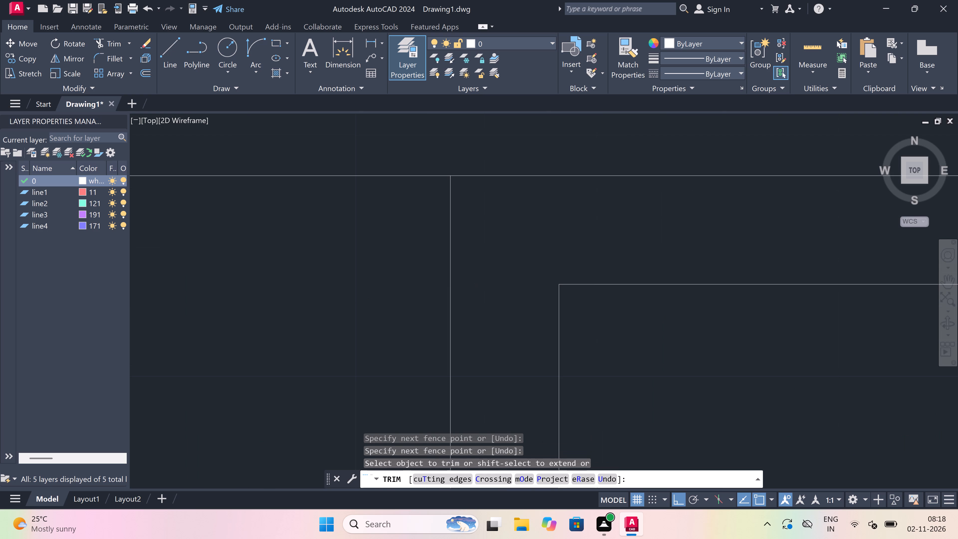
scroll(361, 305, down, 3)
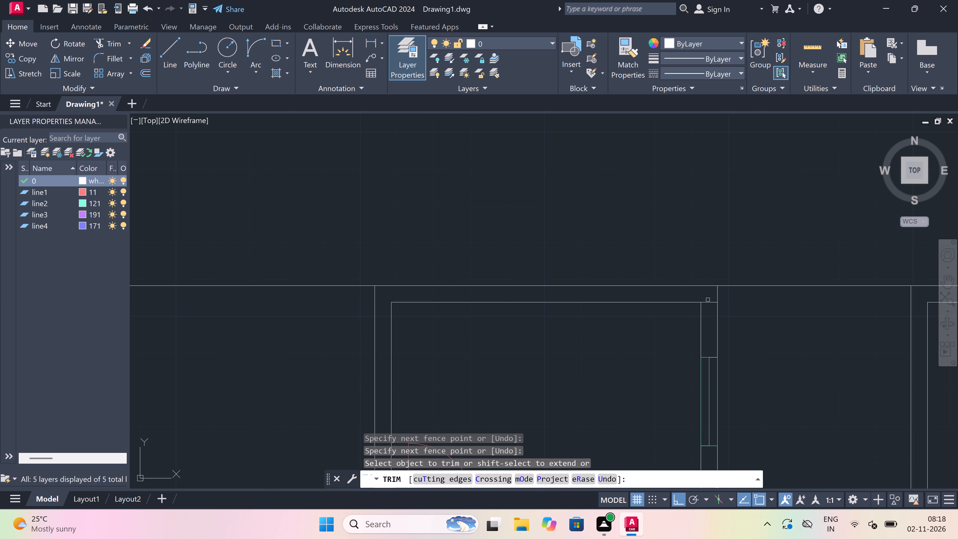
scroll(711, 305, up, 4)
click(713, 302)
click(707, 275)
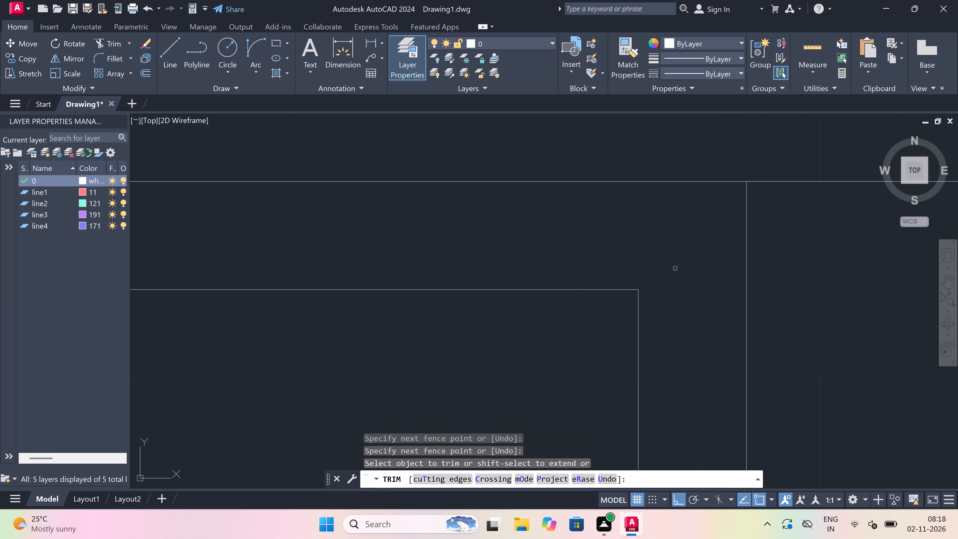
key(Escape)
Trim the upper outer wall line across the open gap between the two facing small rooms.
scroll(452, 239, down, 9)
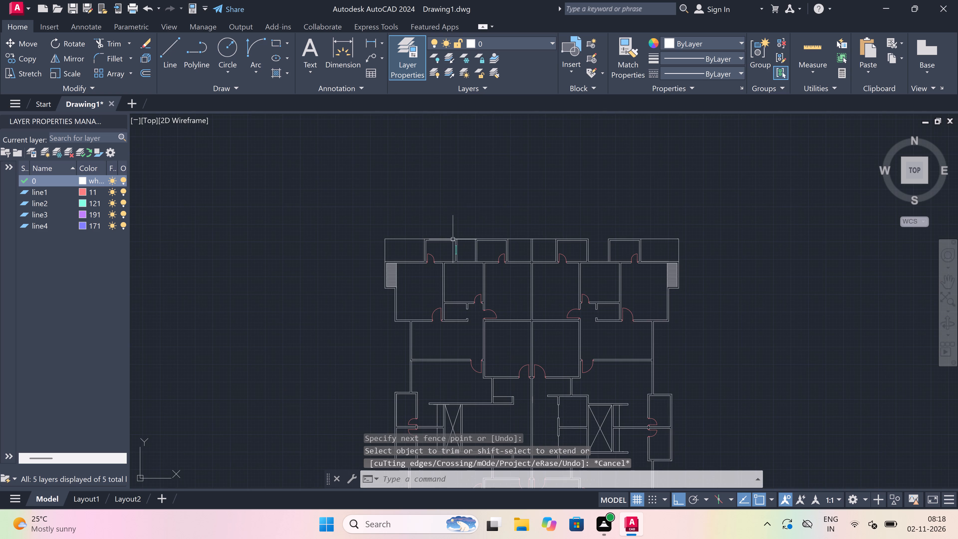
scroll(517, 239, up, 2)
scroll(370, 268, up, 3)
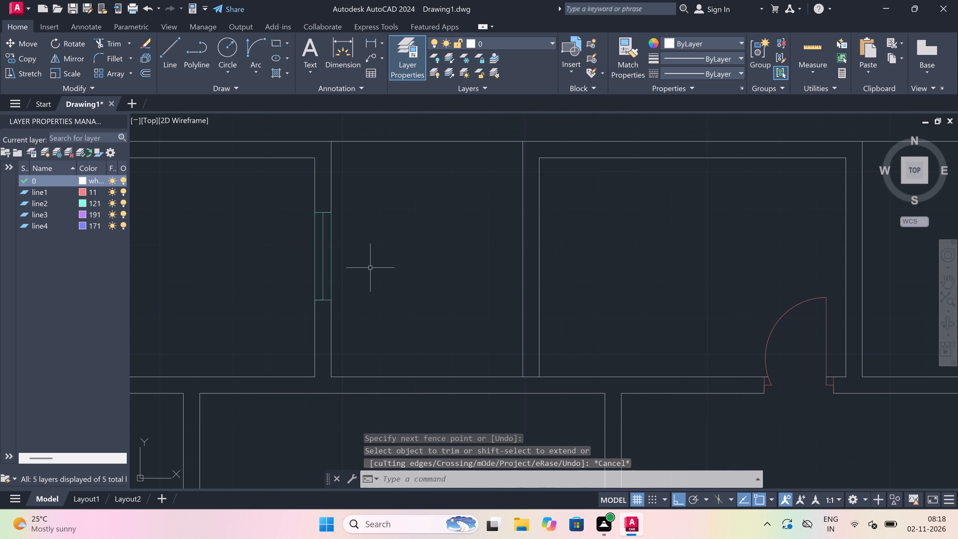
scroll(370, 268, down, 4)
scroll(370, 253, up, 2)
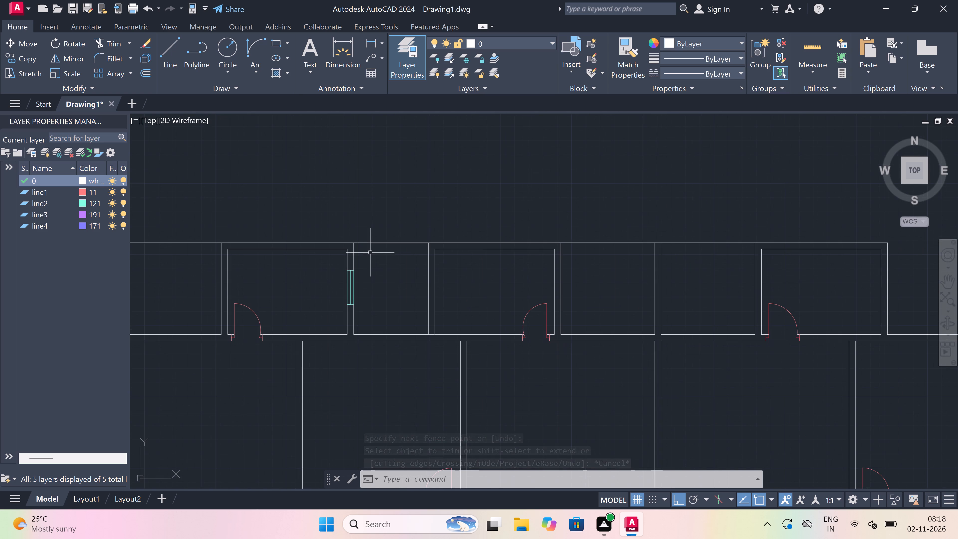
key(t)
key(r)
key(space)
click(389, 220)
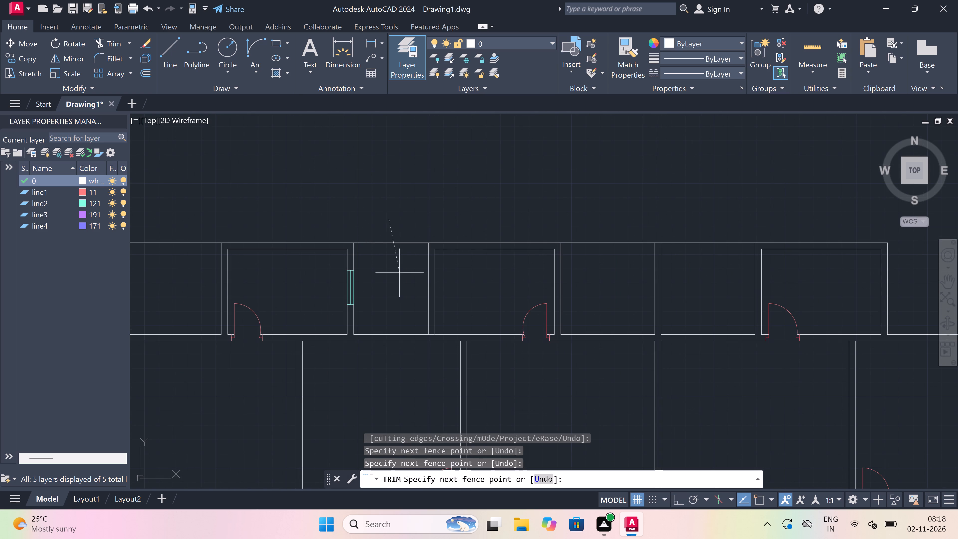
click(400, 273)
key(Escape)
On layer line2, draw the end lines and 2' centre line of a window in the facing small room's gap-side wall, level with the existing window.
scroll(401, 270, up, 2)
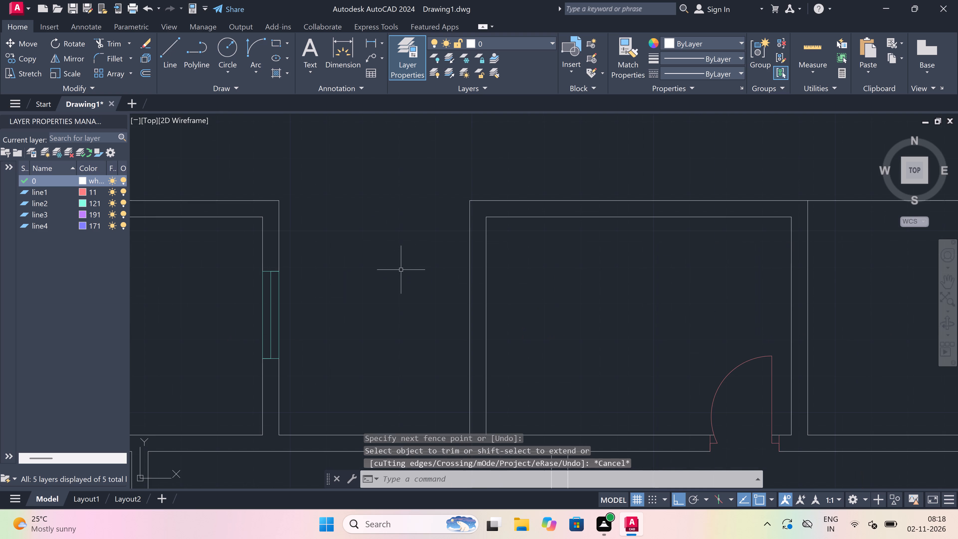
key(l)
key(space)
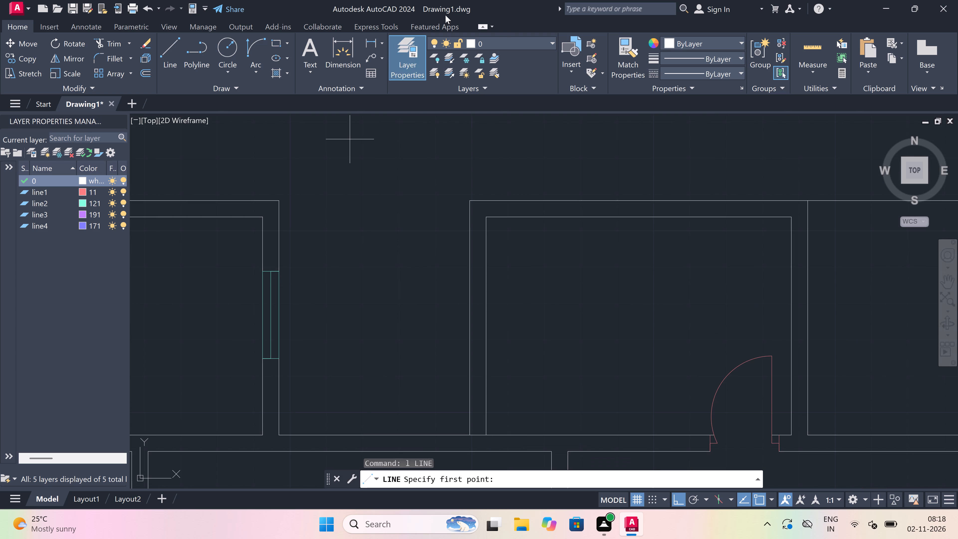
click(501, 41)
click(512, 88)
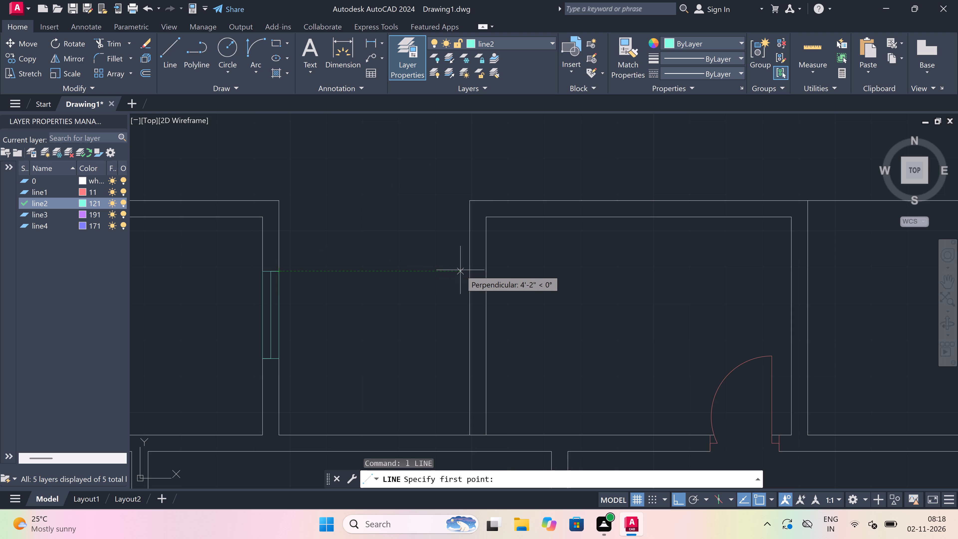
click(468, 271)
scroll(476, 270, up, 3)
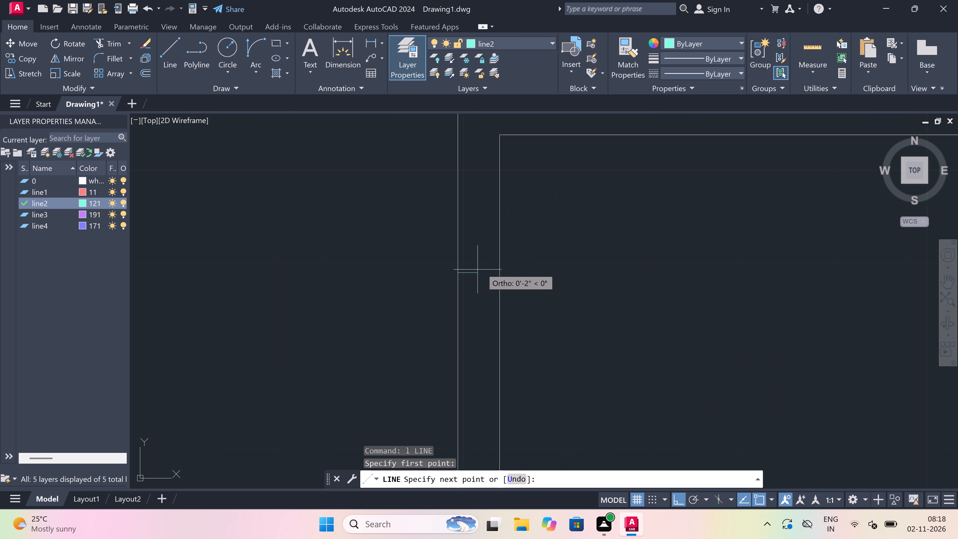
click(497, 273)
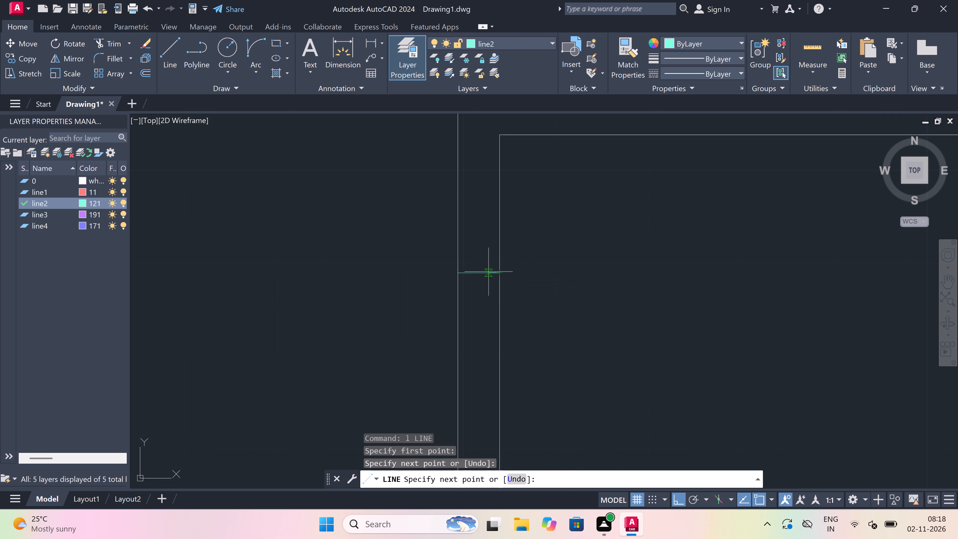
click(482, 273)
scroll(482, 273, down, 4)
scroll(481, 282, up, 1)
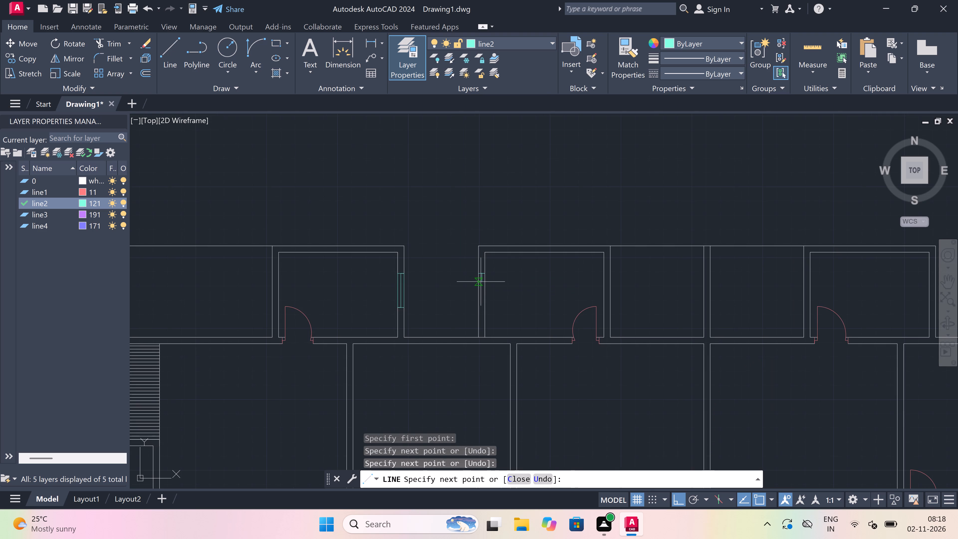
scroll(481, 282, up, 4)
key(2)
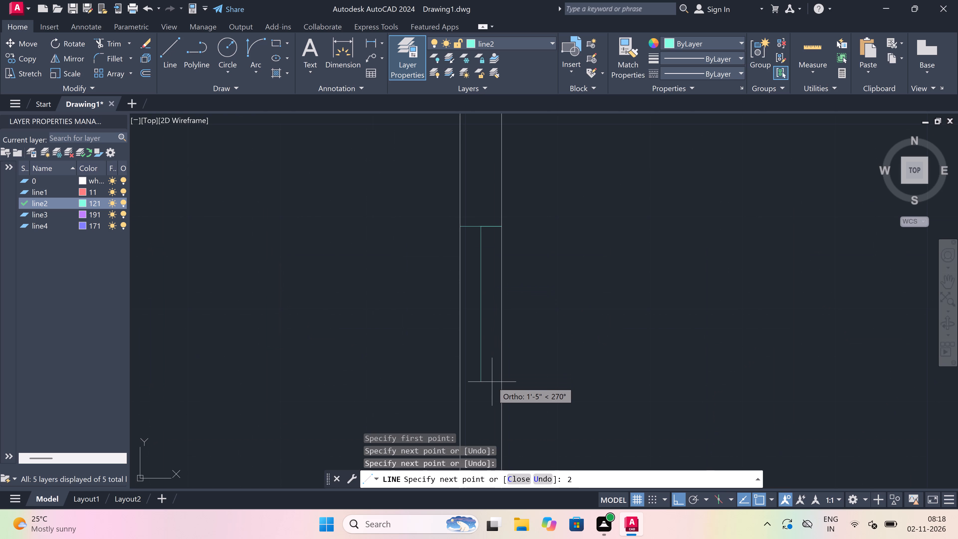
key(apostrophe)
key(space)
scroll(485, 366, down, 4)
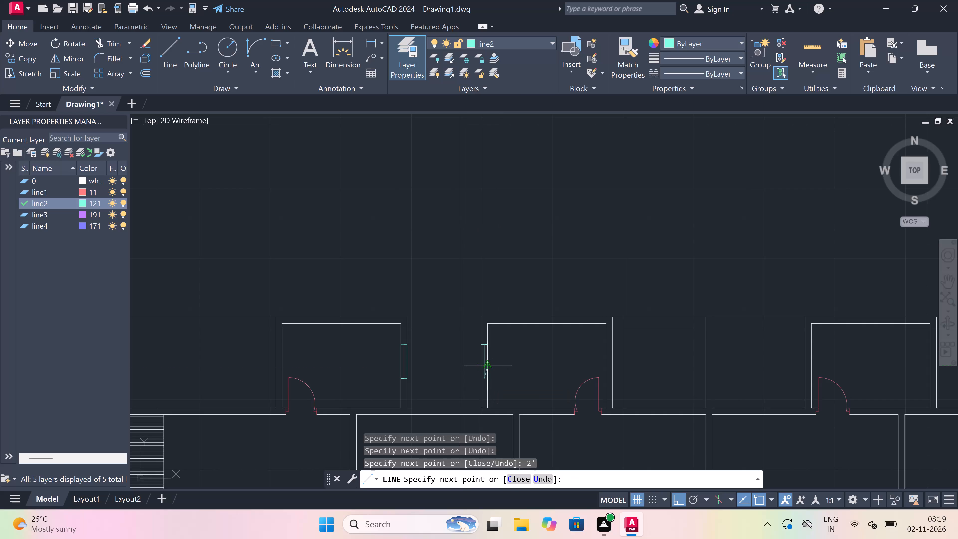
scroll(482, 381, up, 4)
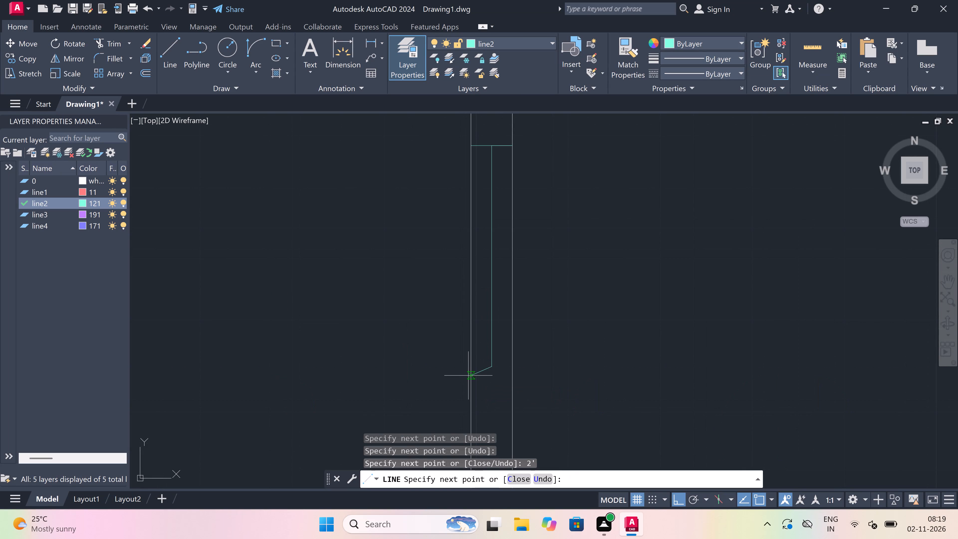
click(469, 370)
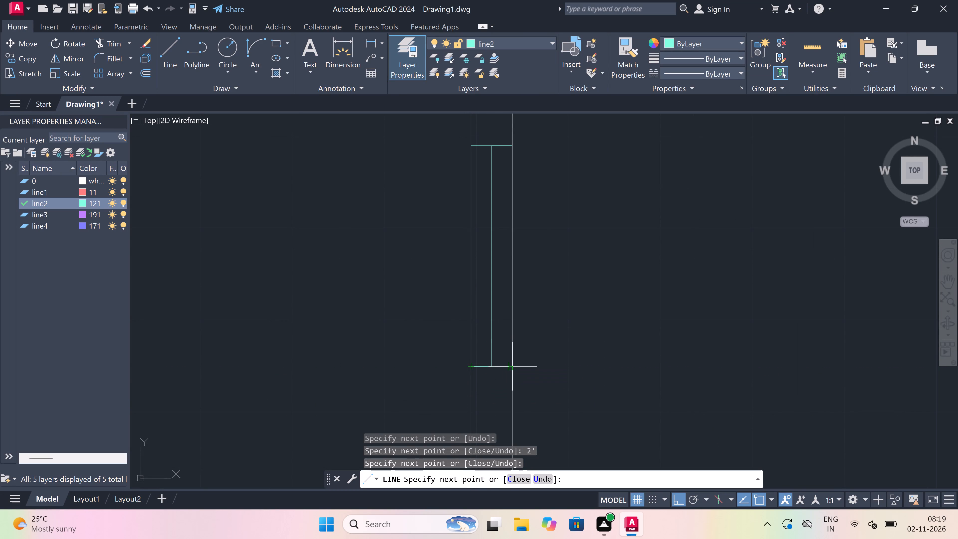
click(514, 363)
key(Escape)
Trim both wall face lines between the new window's two end lines.
text(tr)
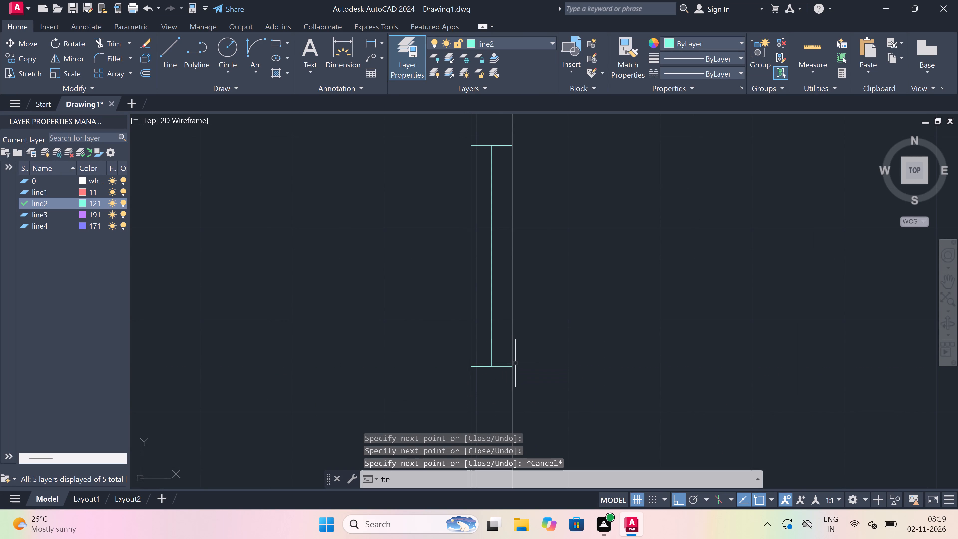
key(space)
click(503, 305)
click(557, 288)
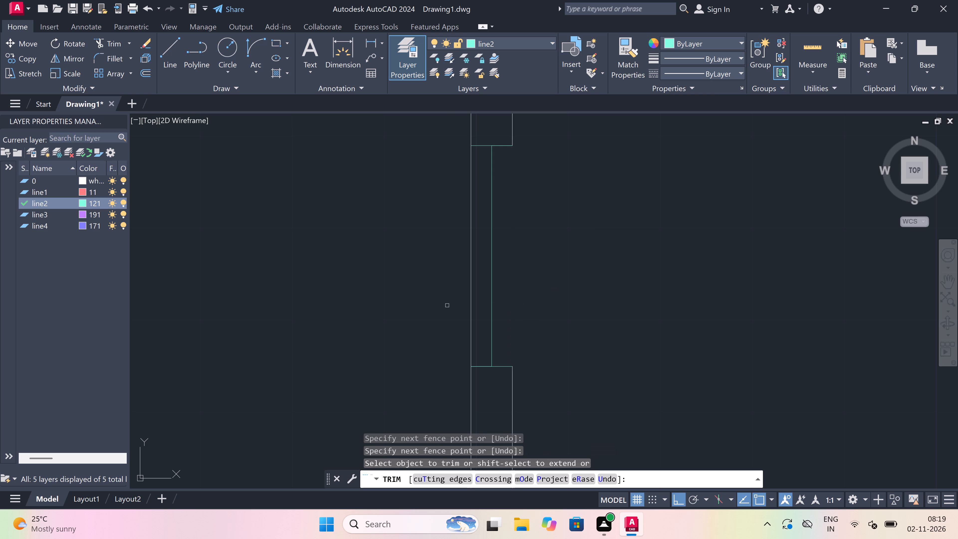
click(470, 284)
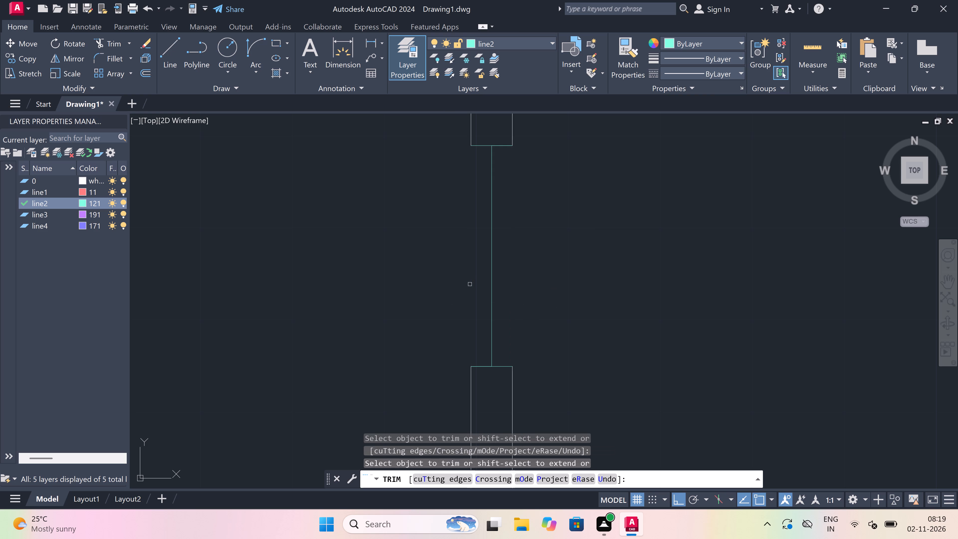
key(Escape)
Draw the window's two face lines on layer line2, joining the corresponding corners of its end lines.
text(l)
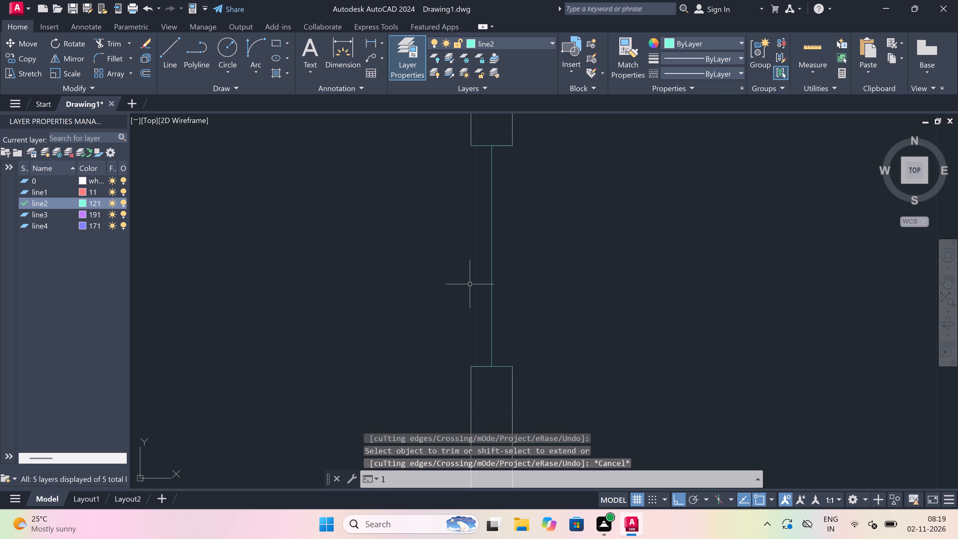
key(space)
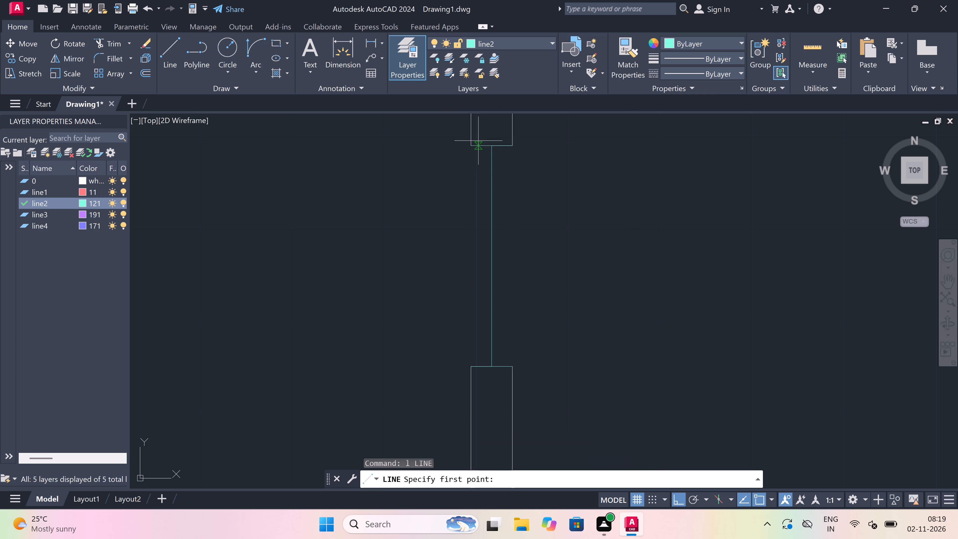
click(473, 144)
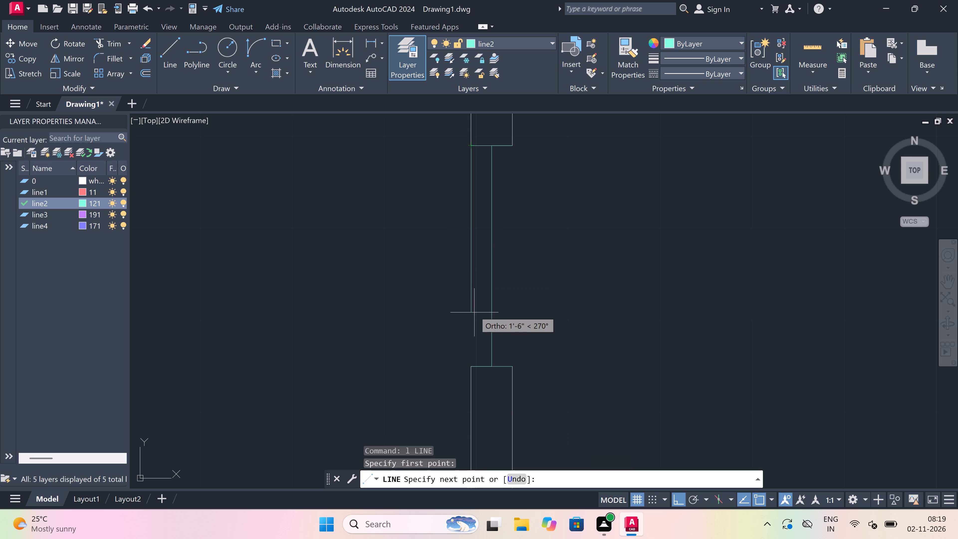
click(471, 369)
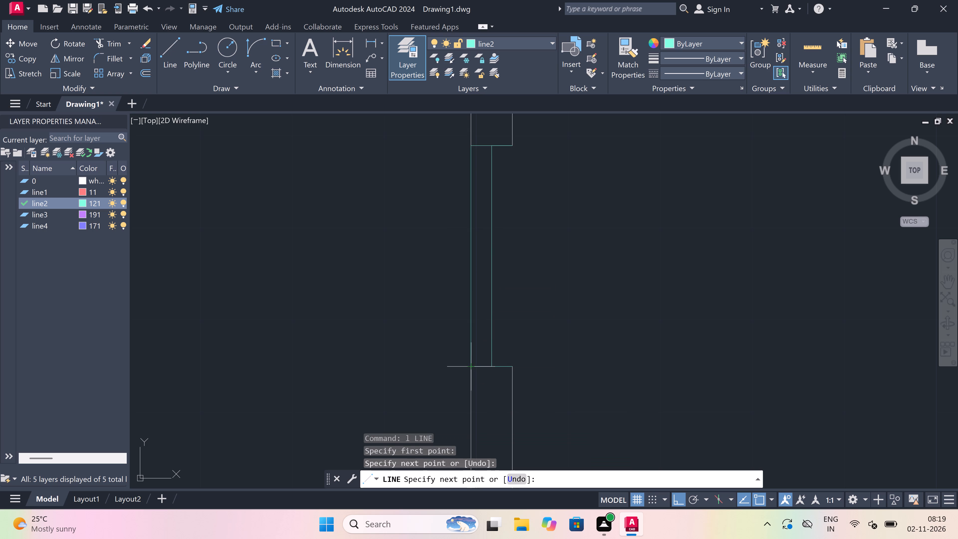
key(Escape)
key(space)
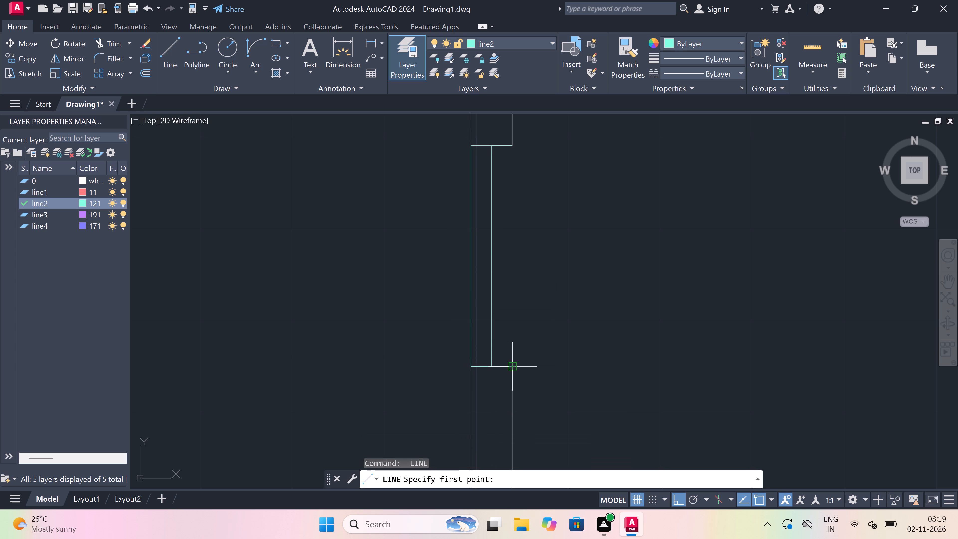
drag(516, 365, 517, 343)
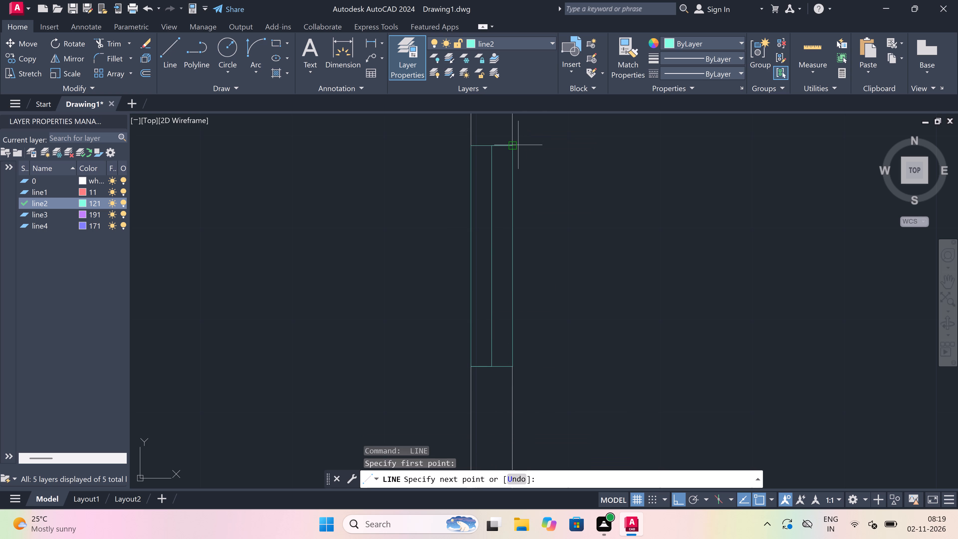
click(516, 145)
key(Escape)
Draw the end lines and 2' centre line of another window in the next small room's wall beside the second open gap.
scroll(430, 260, down, 2)
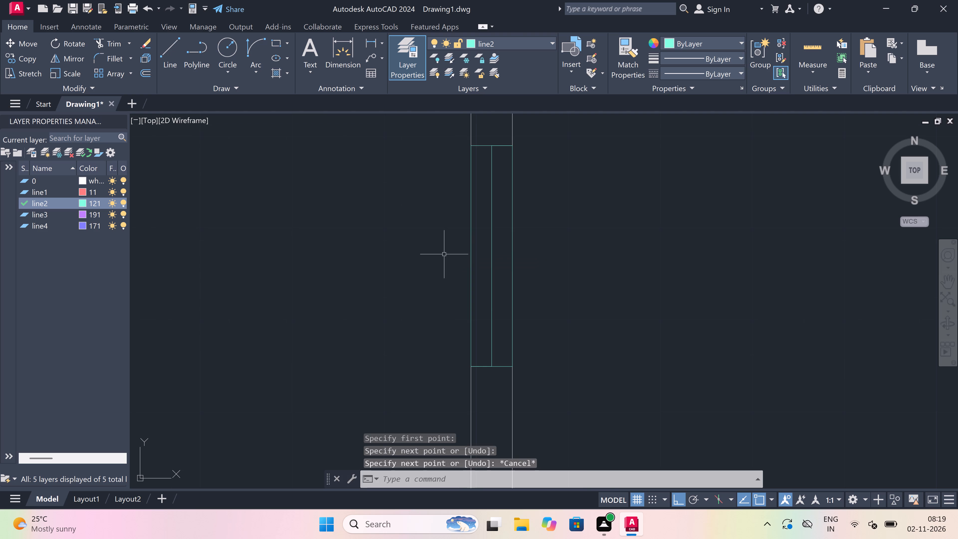
scroll(430, 260, down, 4)
key(space)
scroll(552, 247, up, 3)
scroll(552, 247, down, 1)
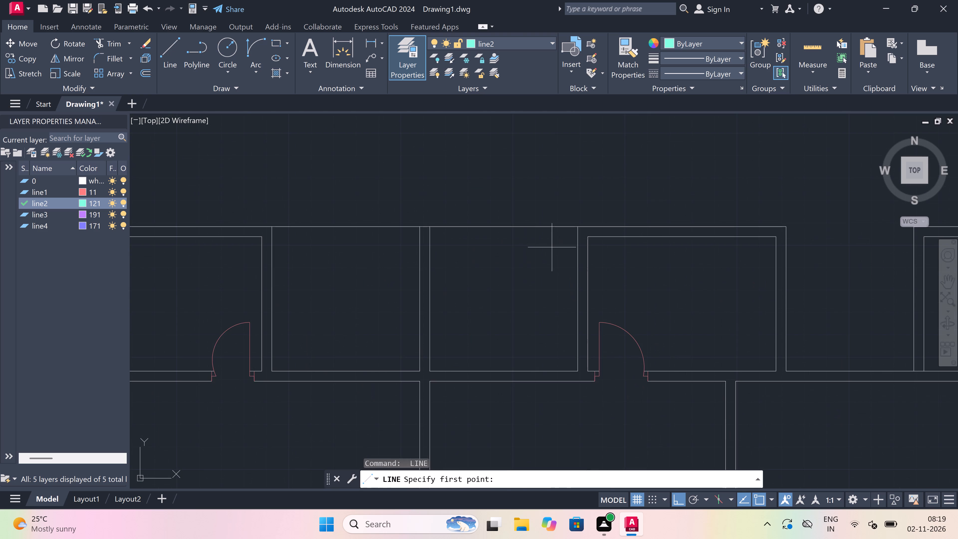
scroll(553, 247, down, 3)
scroll(613, 253, up, 4)
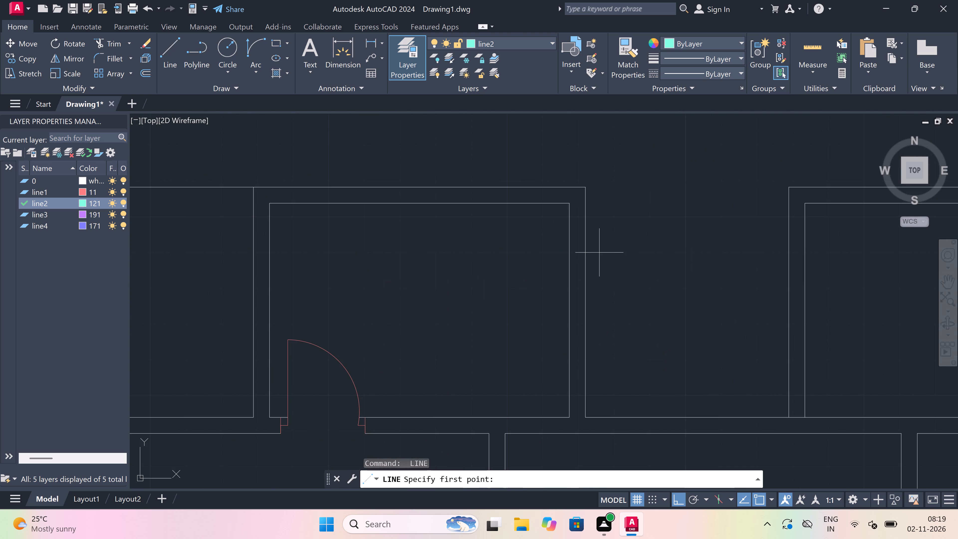
click(569, 249)
scroll(589, 248, up, 3)
click(577, 249)
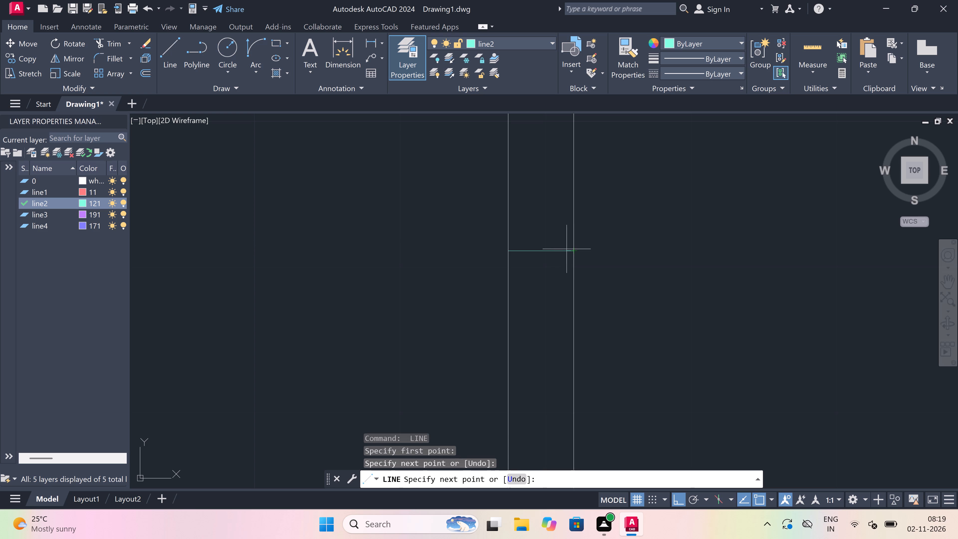
click(543, 249)
scroll(543, 249, down, 3)
scroll(540, 271, up, 3)
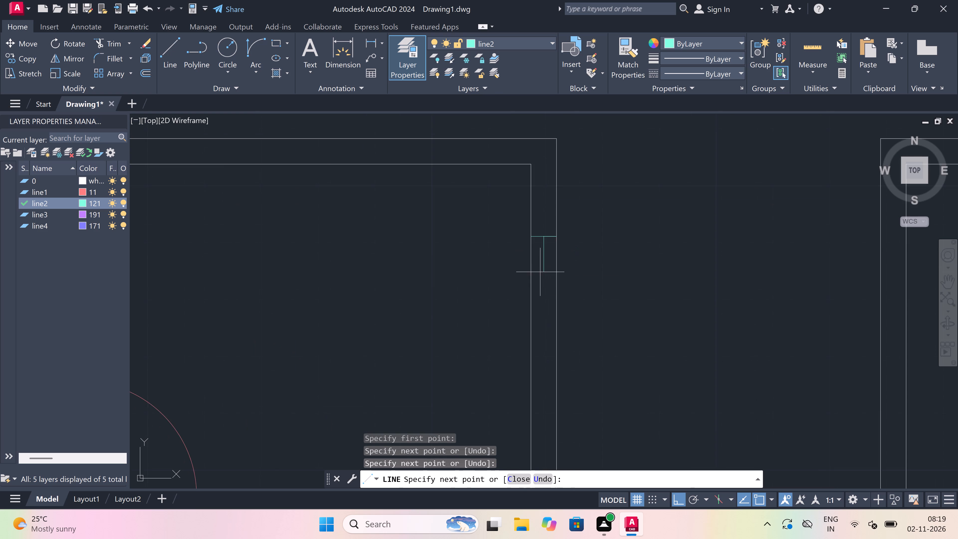
key(2)
key(apostrophe)
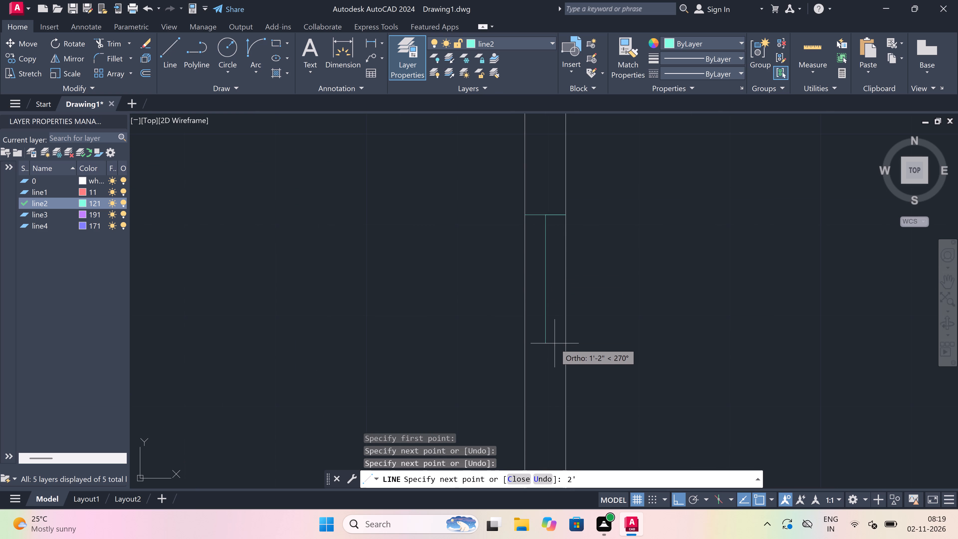
key(space)
scroll(555, 343, down, 4)
scroll(547, 359, up, 4)
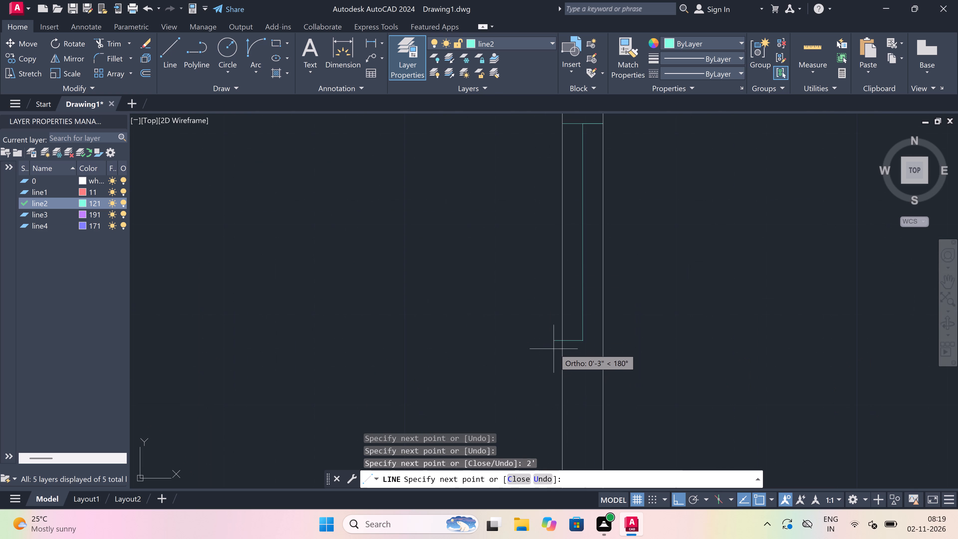
click(560, 340)
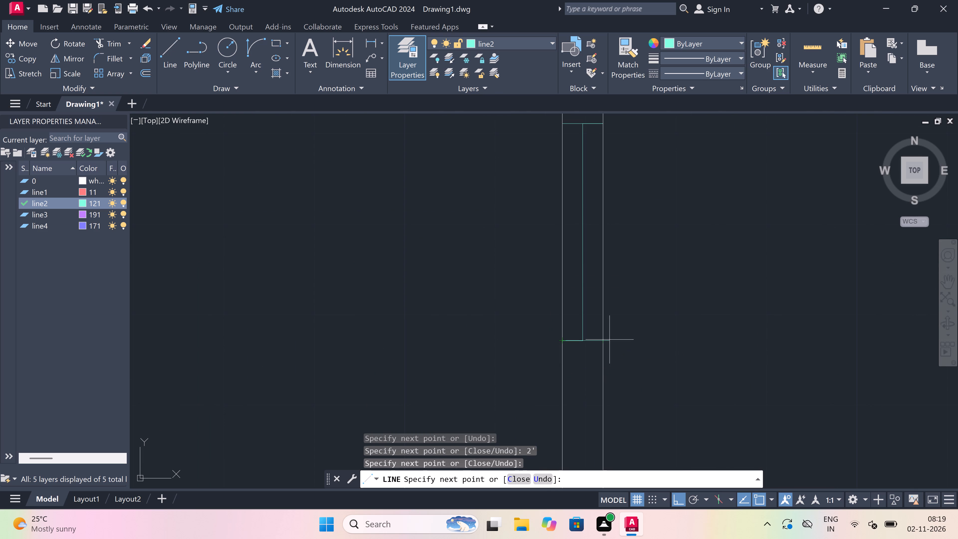
click(607, 340)
key(Escape)
Trim the inner and outer wall face lines between the end lines of the second gap's new window.
scroll(546, 331, down, 3)
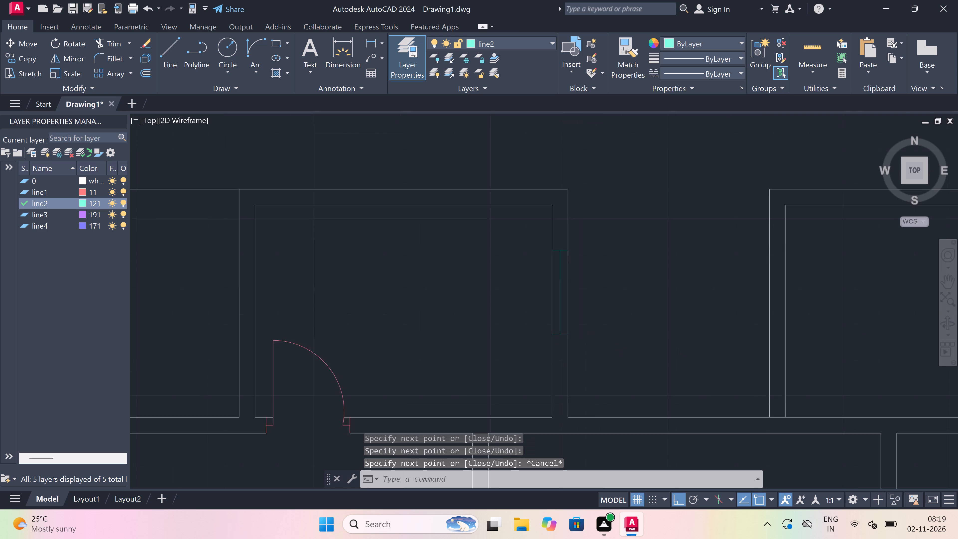
scroll(551, 323, up, 2)
key(t)
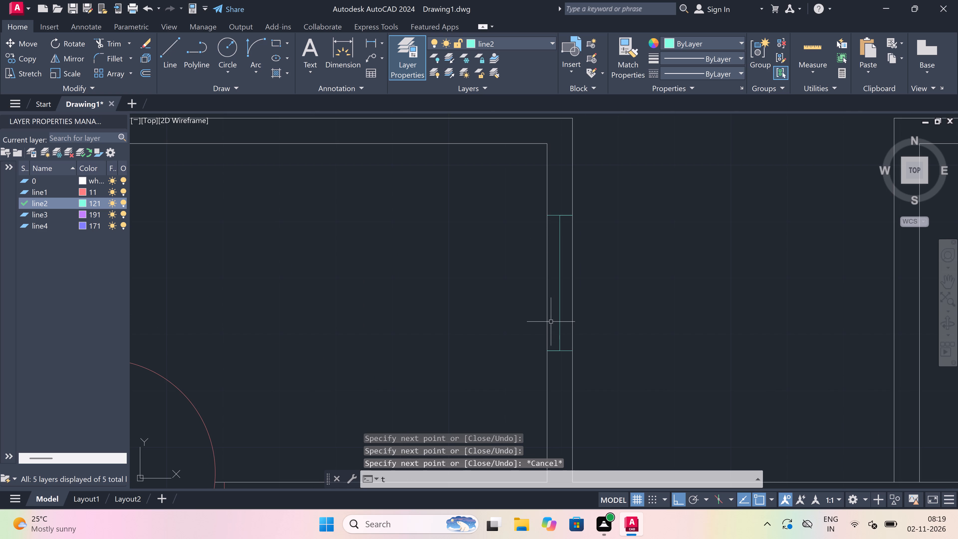
key(r)
key(space)
click(546, 306)
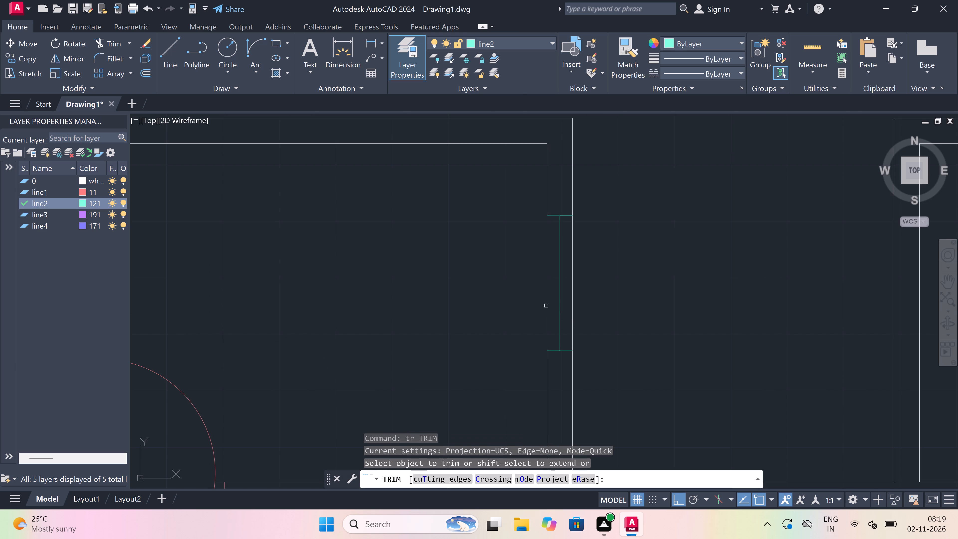
click(574, 298)
key(Escape)
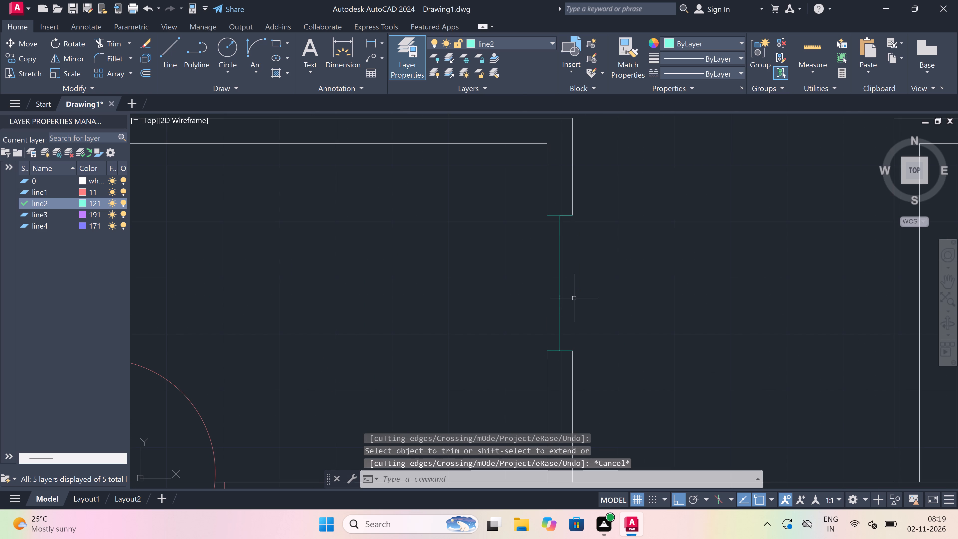
Draw the window's gap-side face line on layer line2 between the outer corners of its two end lines.
key(l)
key(space)
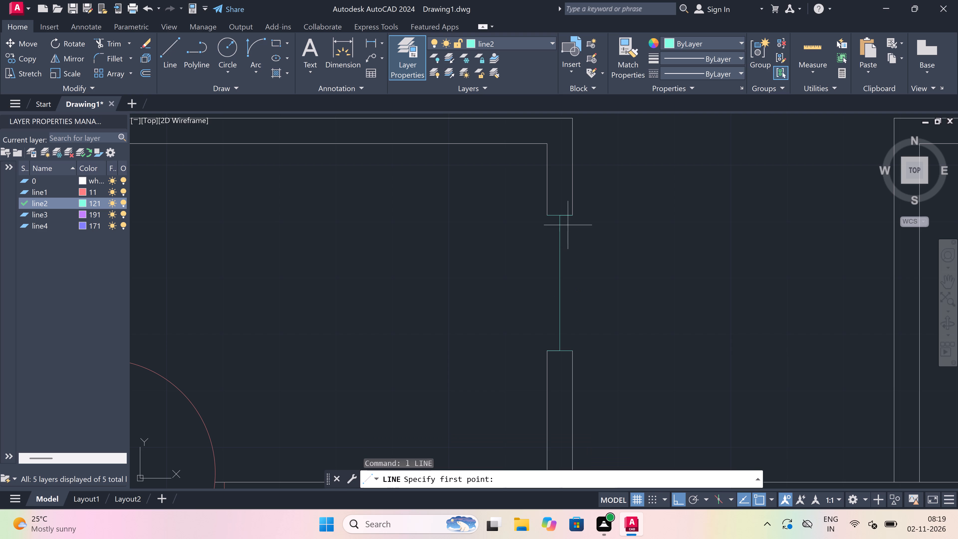
click(571, 220)
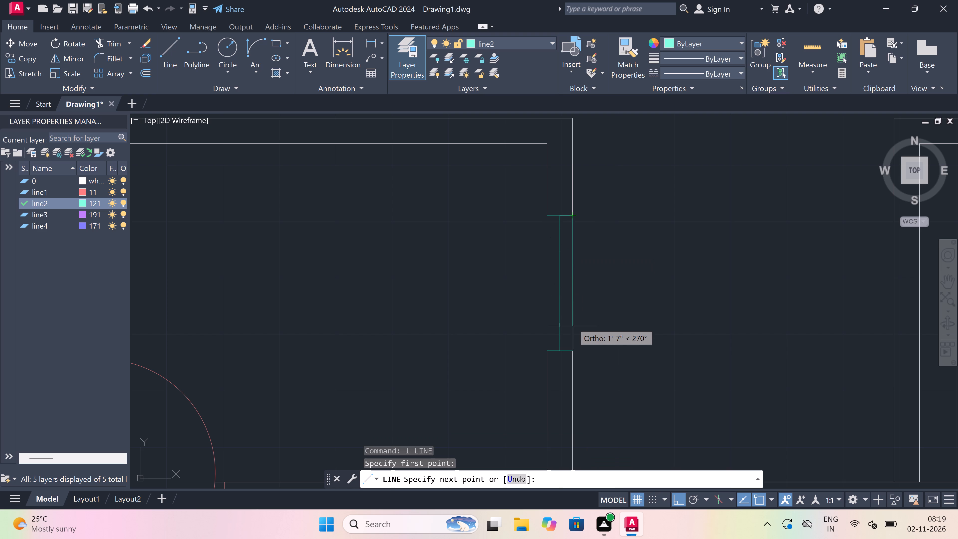
click(575, 349)
key(Escape)
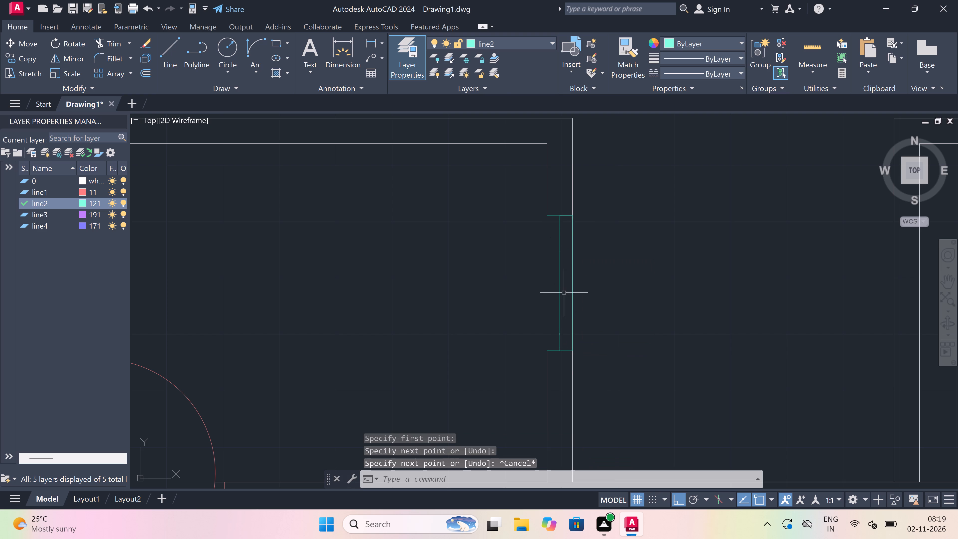
Draw the window's room-side face line on layer line2 between the inner corners of its two end lines.
key(space)
click(547, 217)
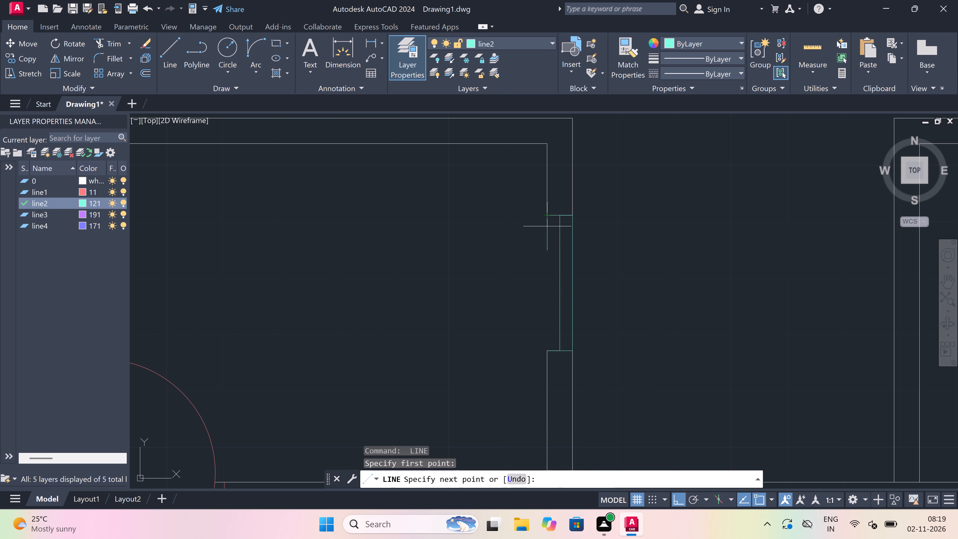
click(546, 347)
key(Escape)
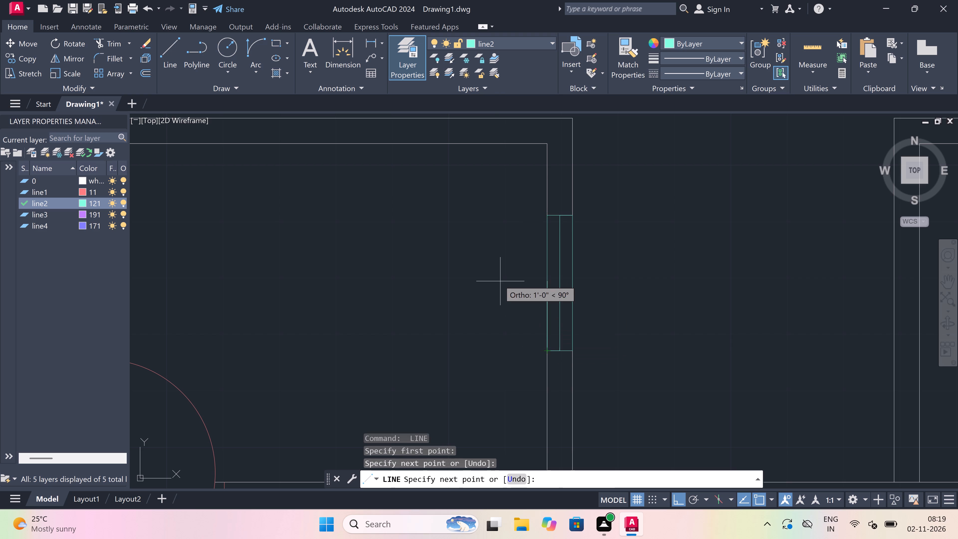
Draw a facing window's end lines and 2' centre line in the wall across the second gap, aligned with the finished window.
scroll(487, 270, down, 5)
scroll(513, 265, up, 3)
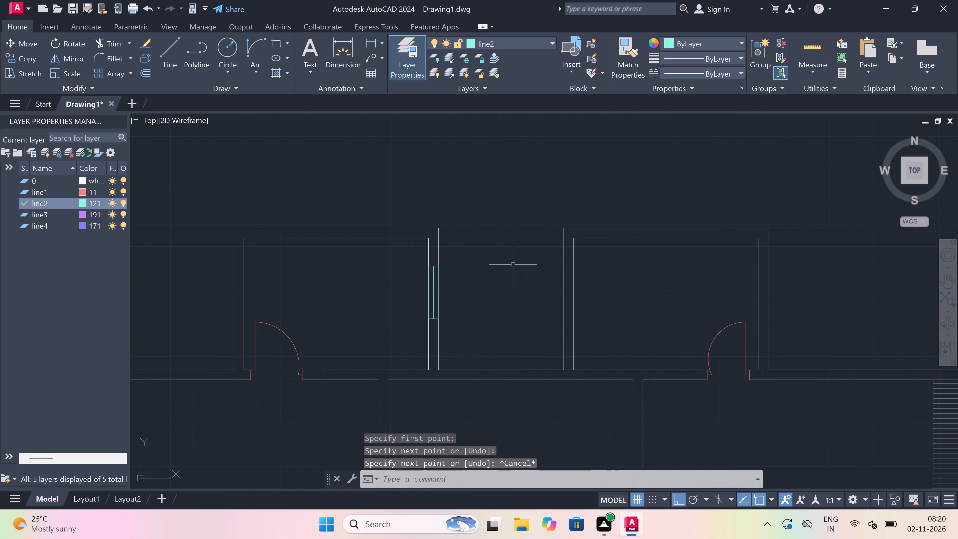
scroll(513, 265, up, 2)
key(space)
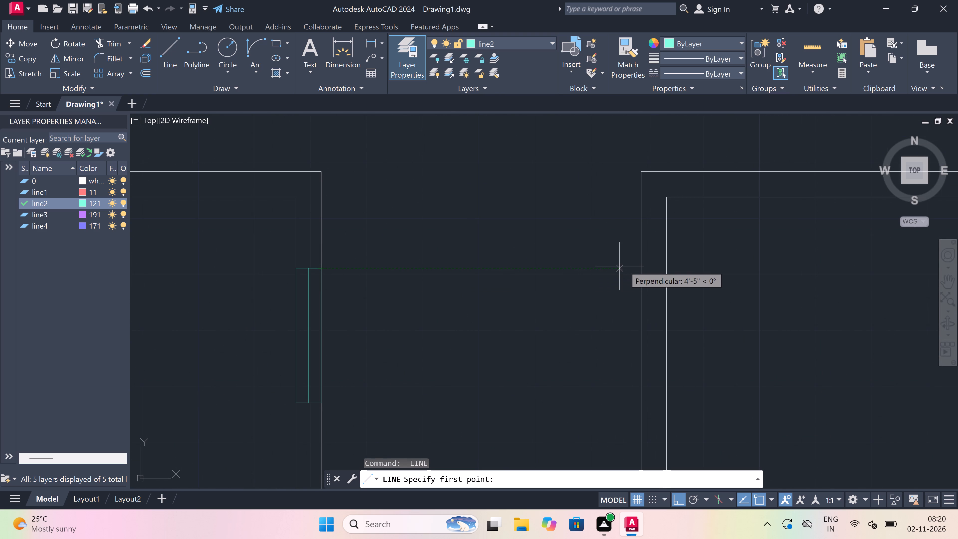
click(639, 269)
scroll(663, 266, up, 3)
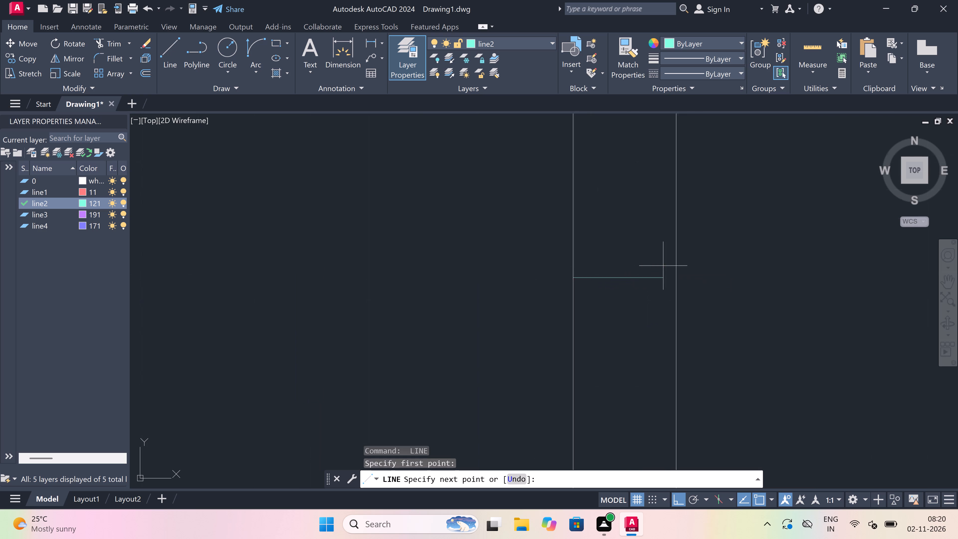
click(672, 278)
click(625, 278)
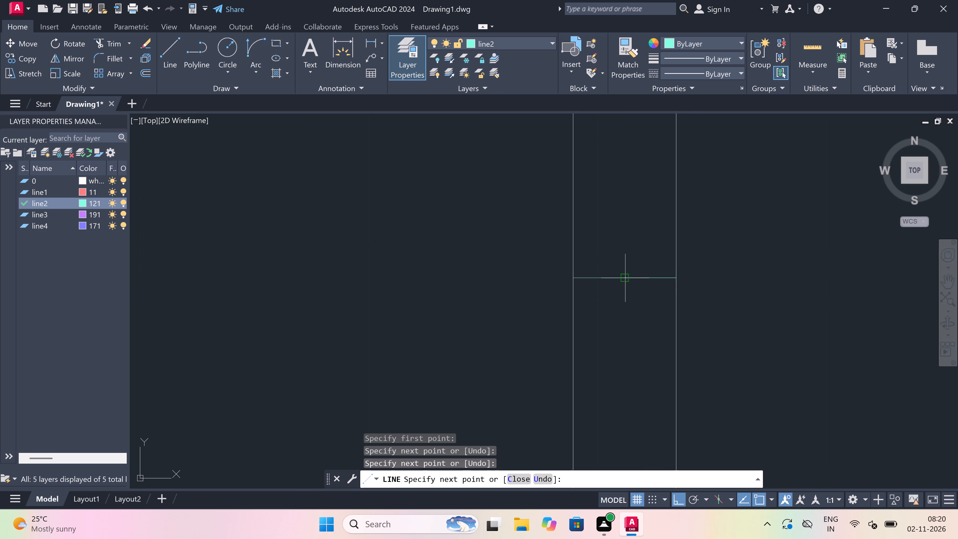
scroll(625, 278, down, 5)
scroll(630, 314, up, 4)
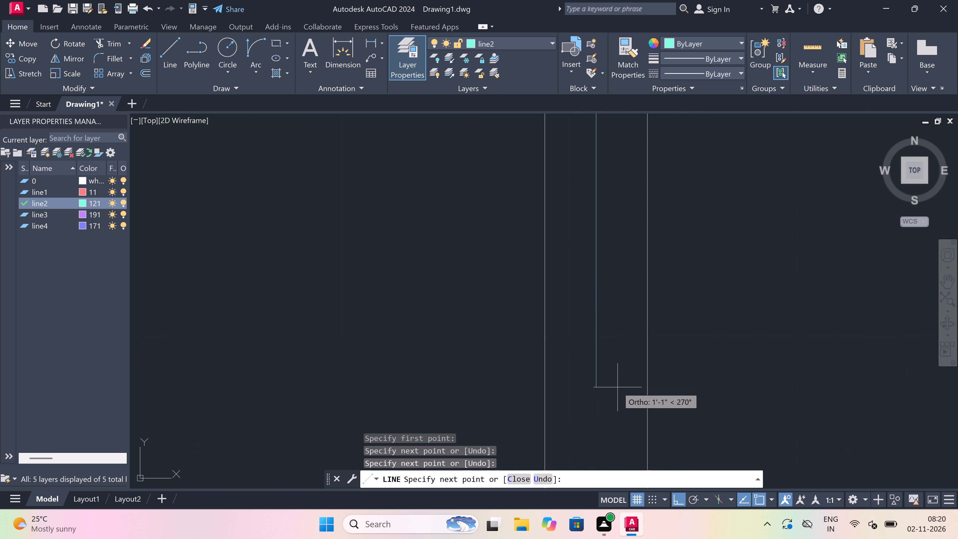
key(2)
text(')
key(space)
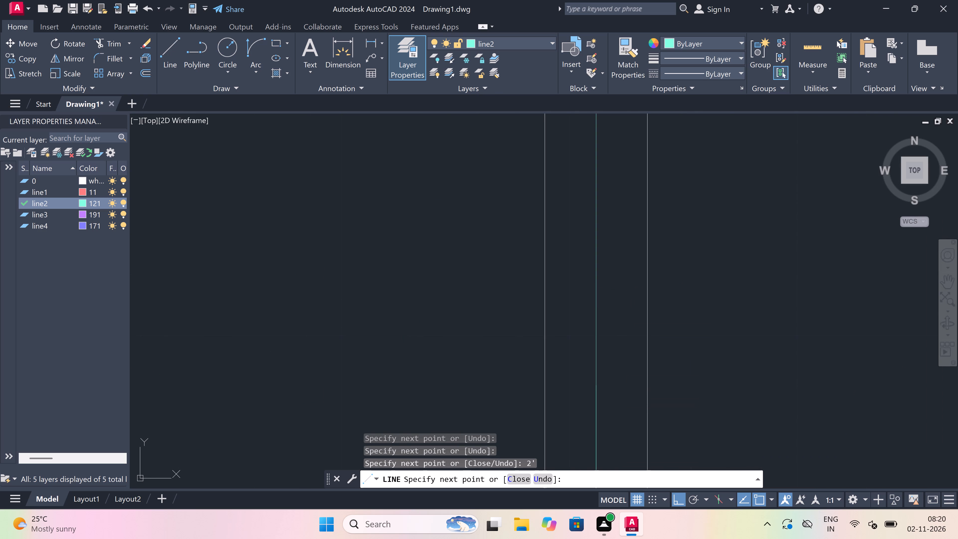
scroll(617, 381, down, 6)
scroll(617, 400, up, 5)
scroll(632, 414, down, 5)
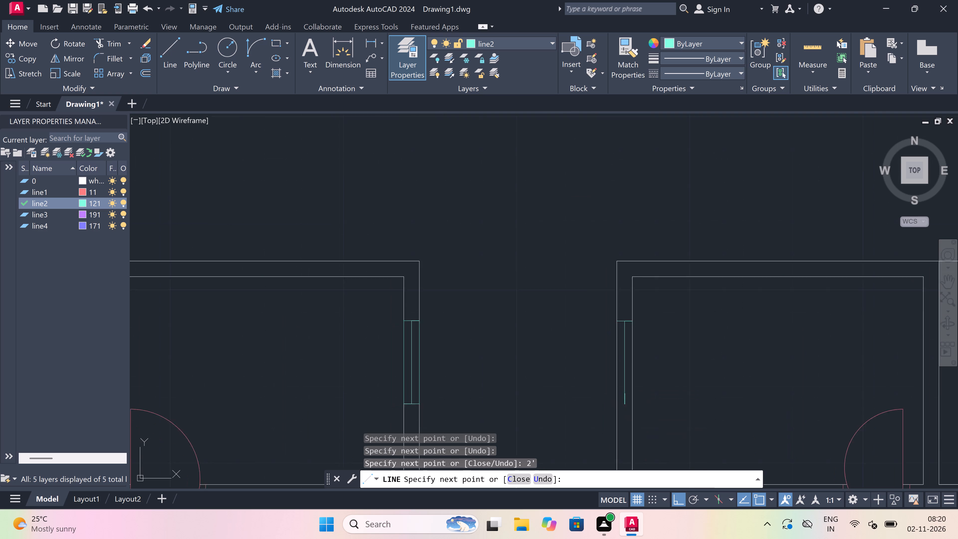
scroll(632, 409, up, 5)
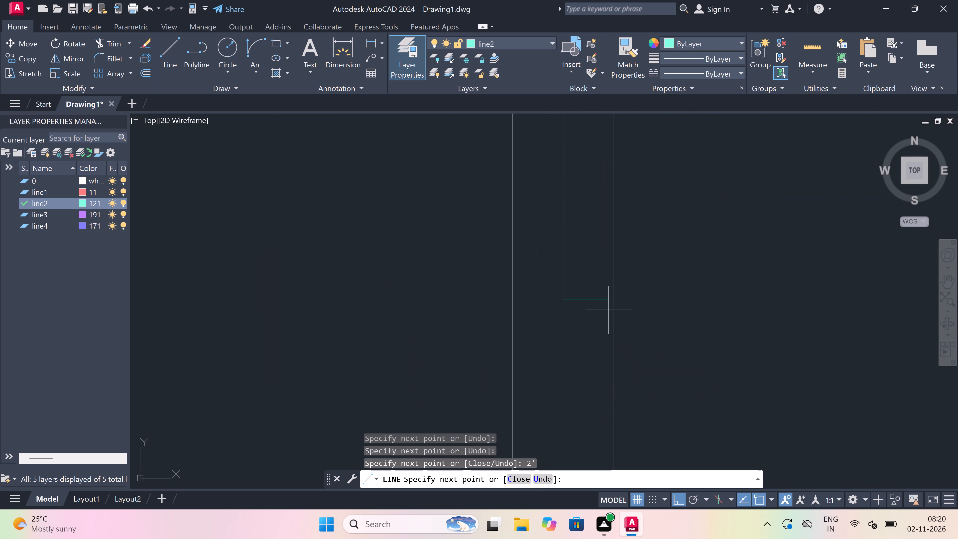
click(613, 300)
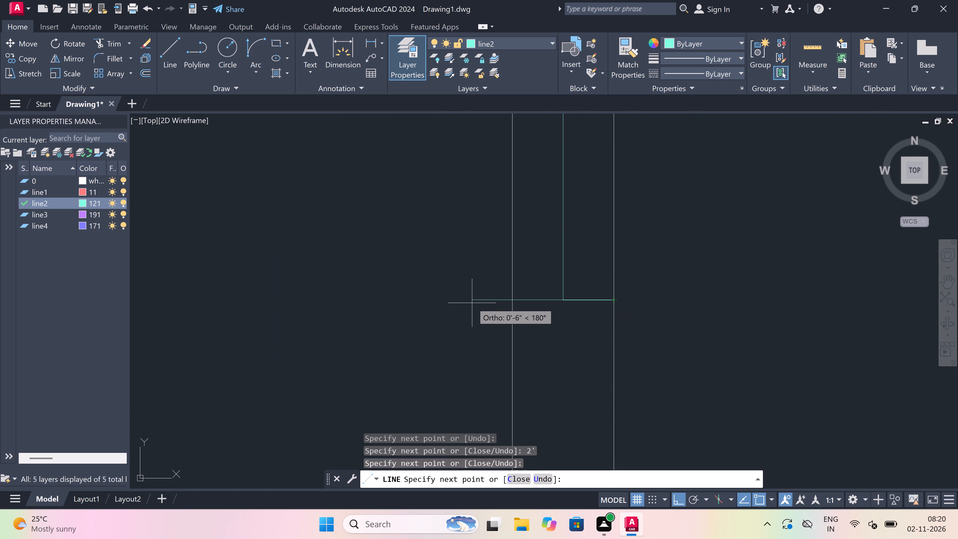
click(511, 301)
key(Escape)
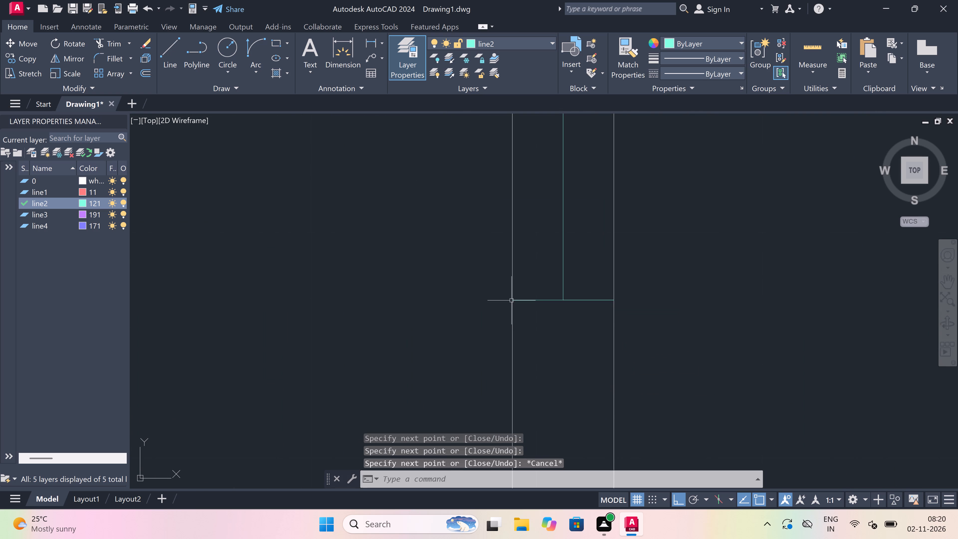
Trim both wall face lines between the end lines of the facing window across the second gap.
text(tr)
key(space)
scroll(511, 300, down, 4)
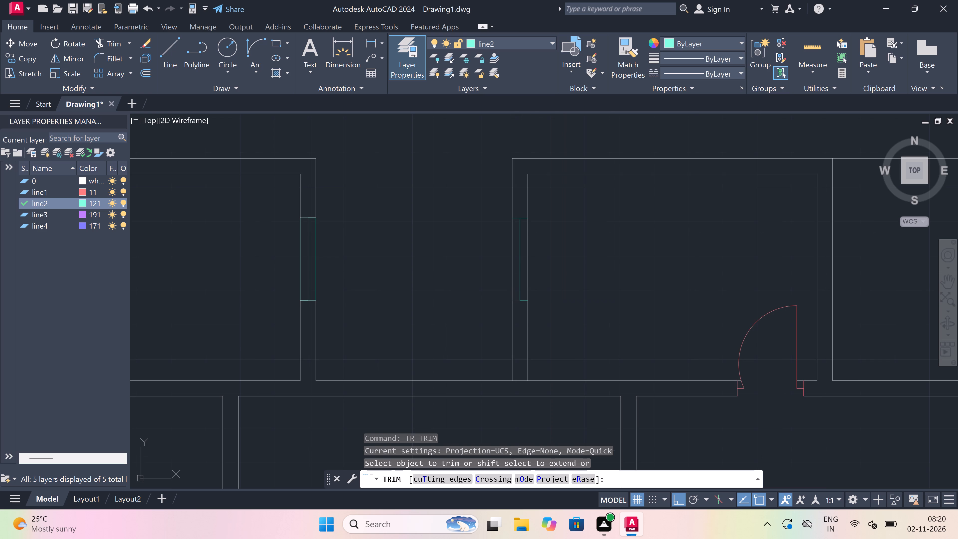
scroll(521, 264, up, 1)
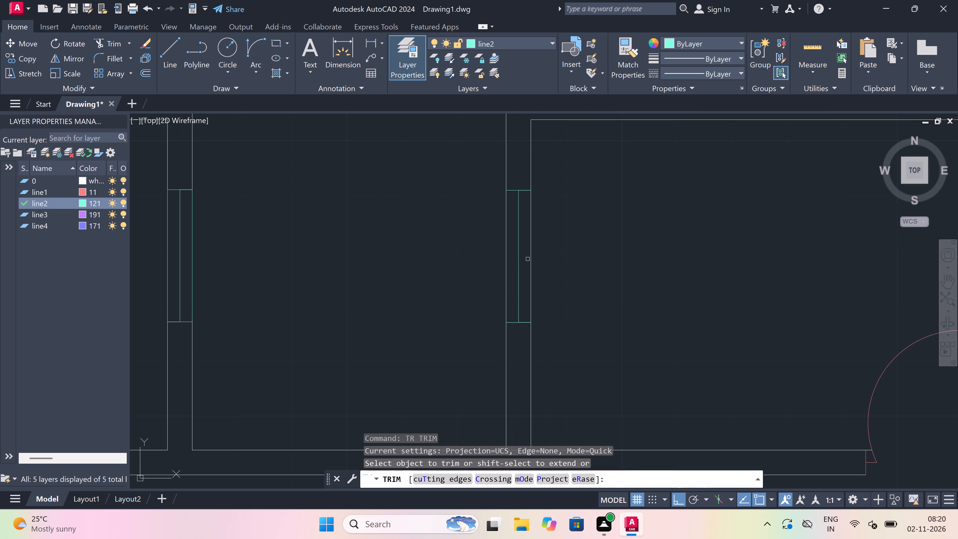
click(531, 257)
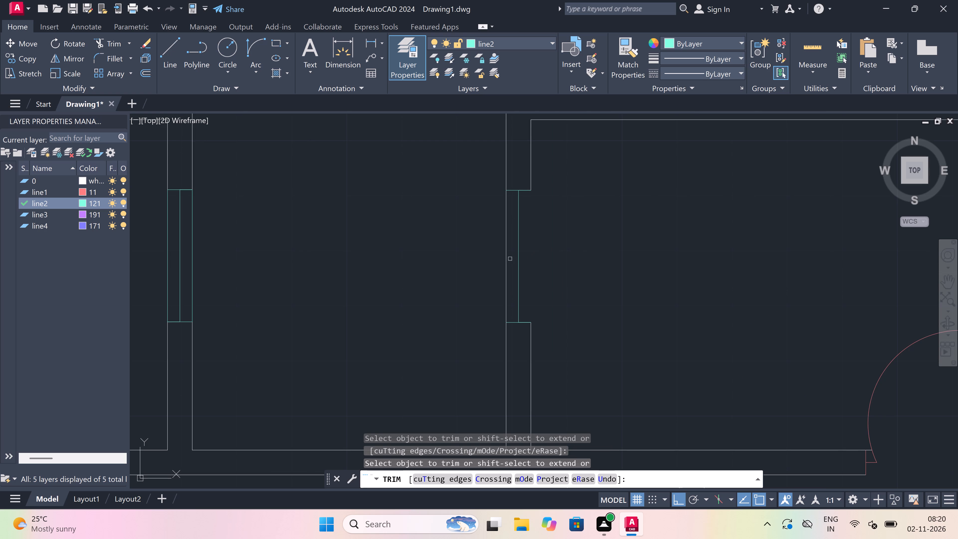
click(507, 258)
key(Escape)
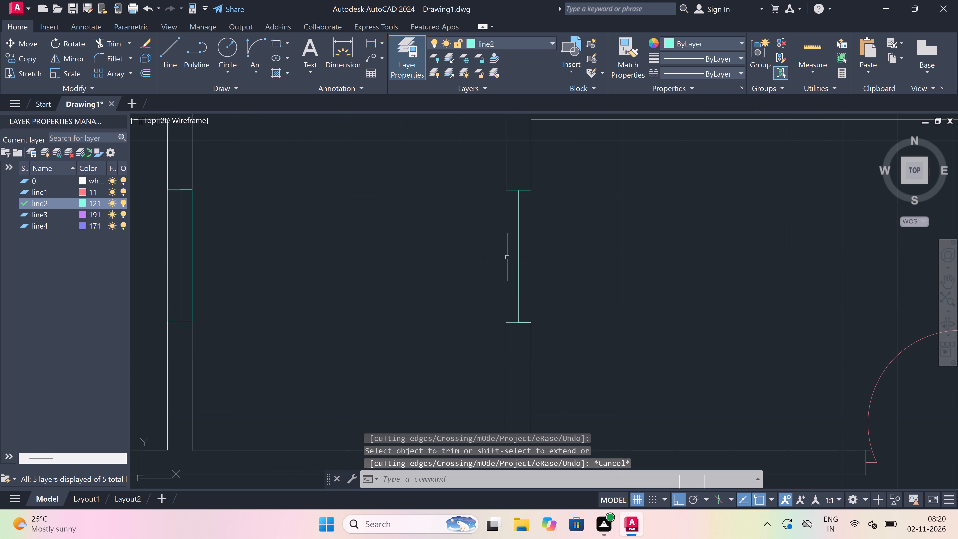
Draw the facing window's two face lines on layer line2, joining the corresponding corners of its end lines.
key(l)
key(space)
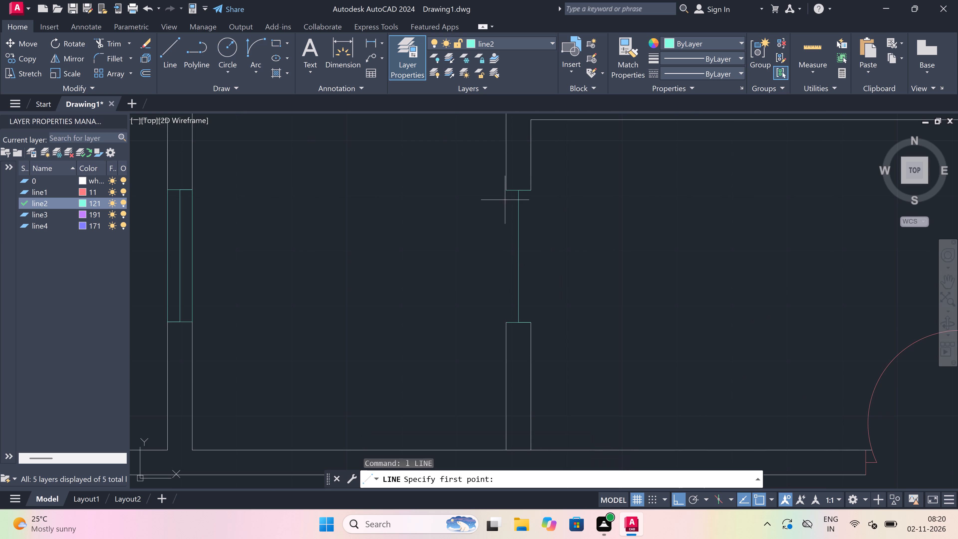
click(507, 190)
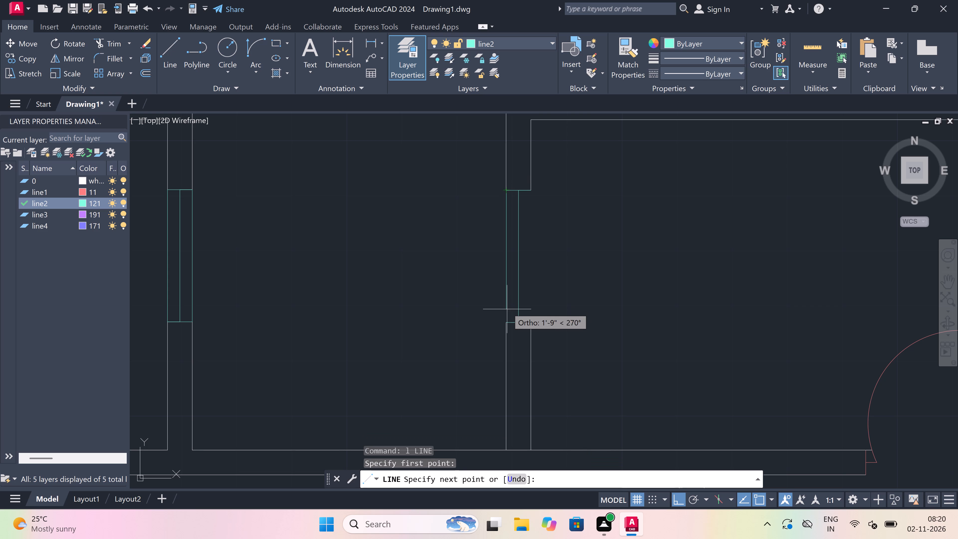
drag(507, 325, 507, 322)
key(Escape)
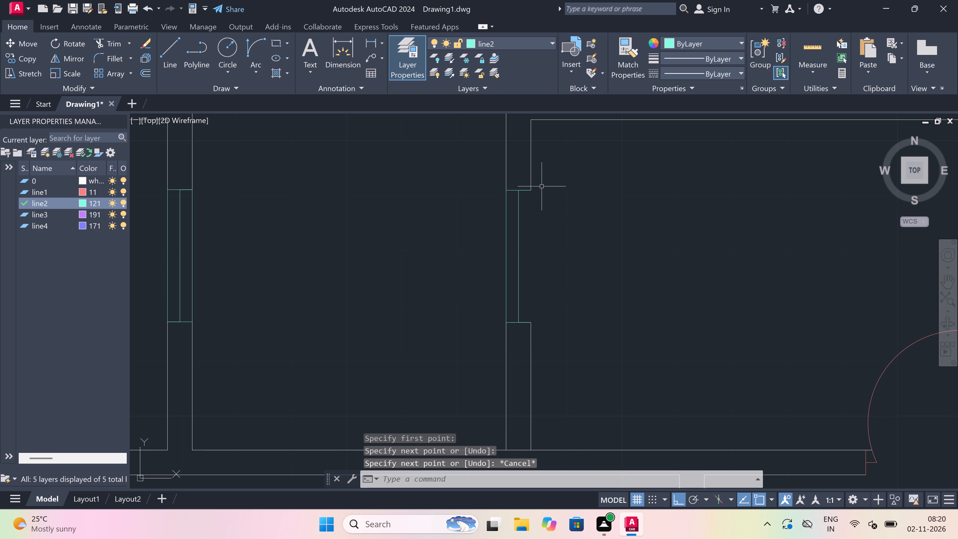
key(space)
click(536, 188)
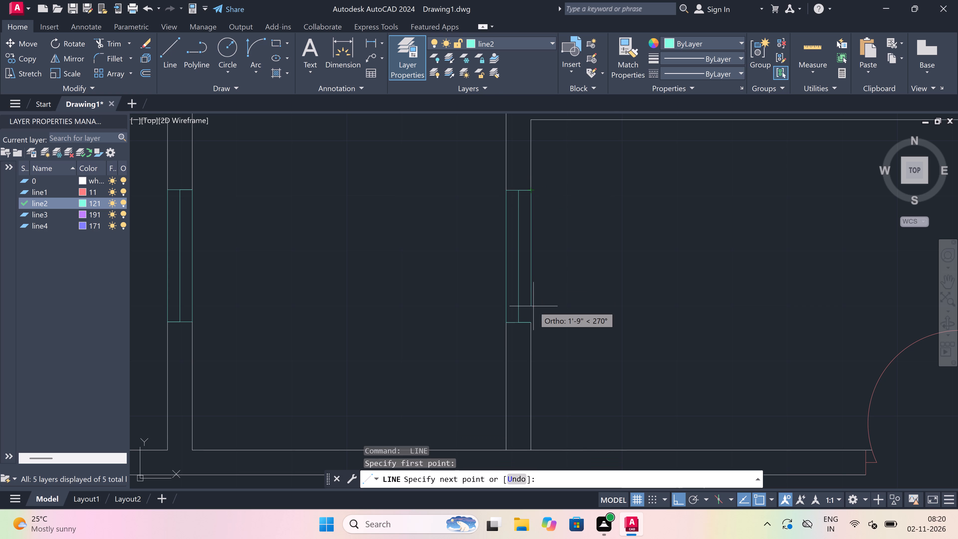
click(533, 319)
key(Escape)
Draw the end lines and 5' centre line of a window in the east room's outer wall, just below the line-filled recess.
scroll(531, 224, down, 2)
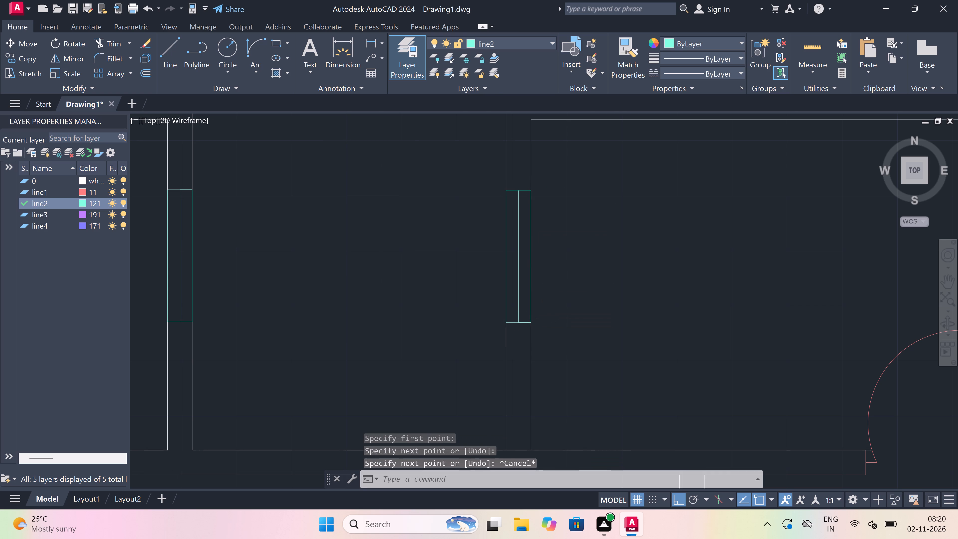
scroll(531, 224, down, 4)
key(space)
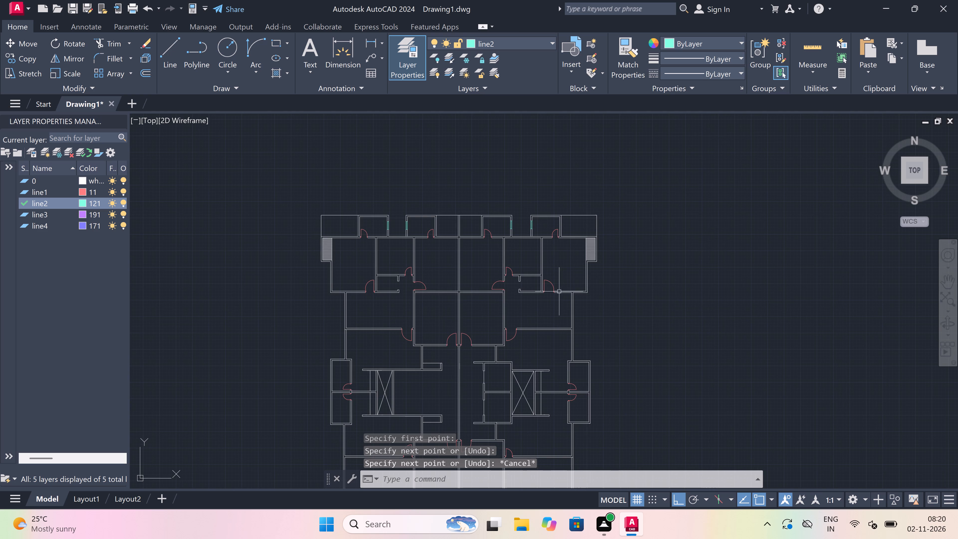
scroll(589, 267, up, 4)
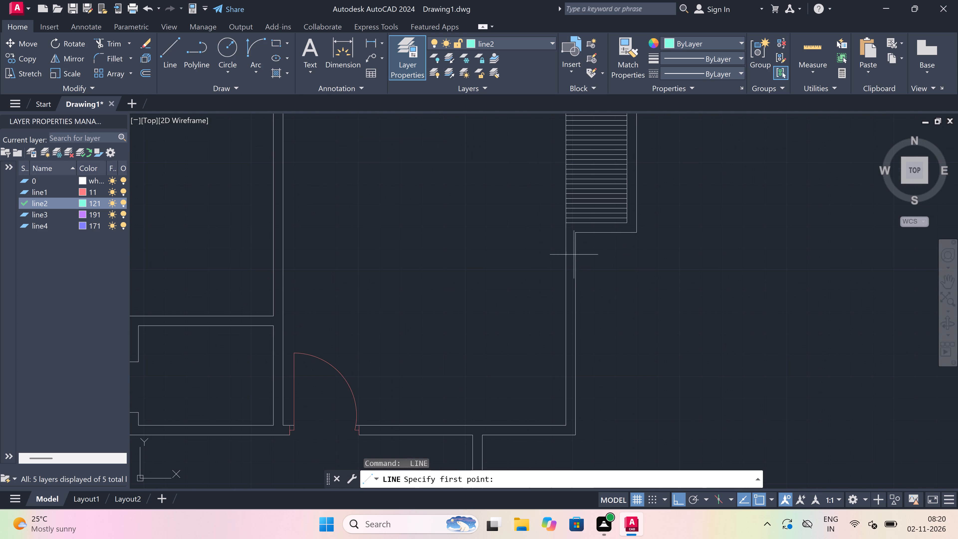
click(569, 247)
scroll(569, 247, up, 4)
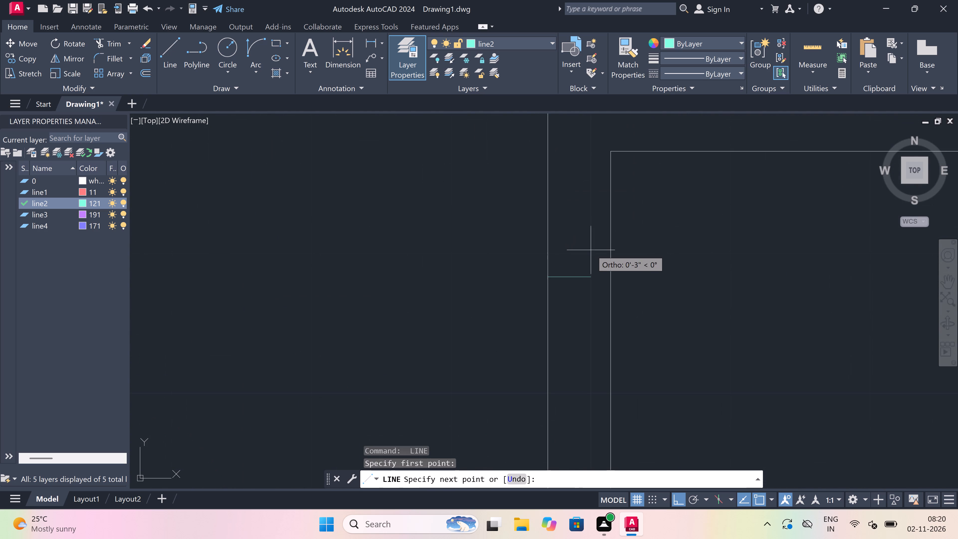
click(614, 276)
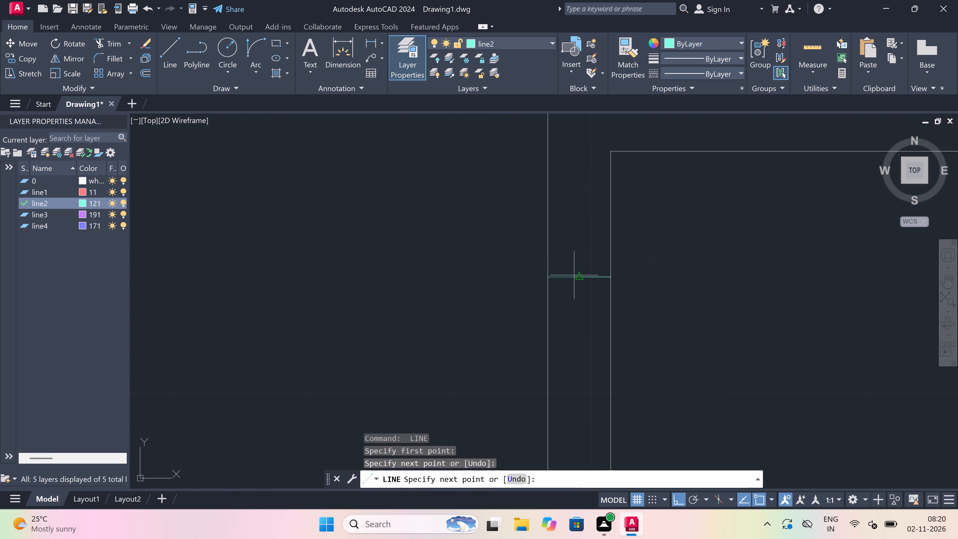
click(577, 275)
scroll(577, 275, down, 5)
scroll(577, 300, up, 4)
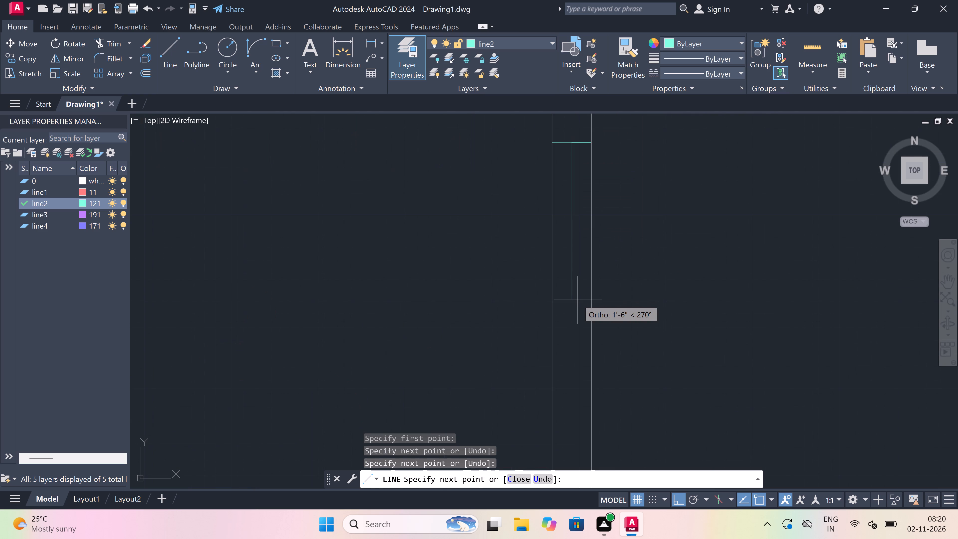
key(5)
key(apostrophe)
key(space)
scroll(578, 298, down, 2)
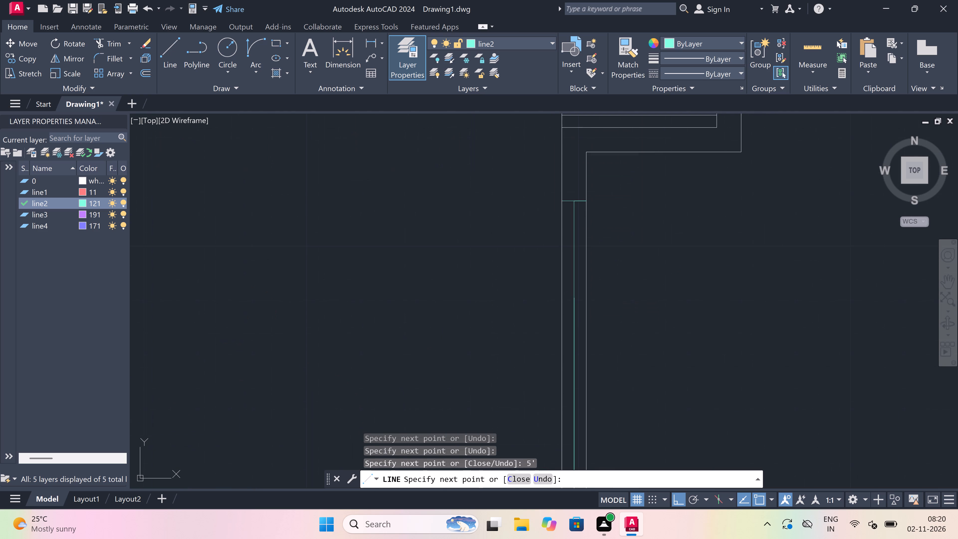
scroll(578, 298, down, 3)
scroll(580, 332, up, 5)
scroll(567, 357, up, 2)
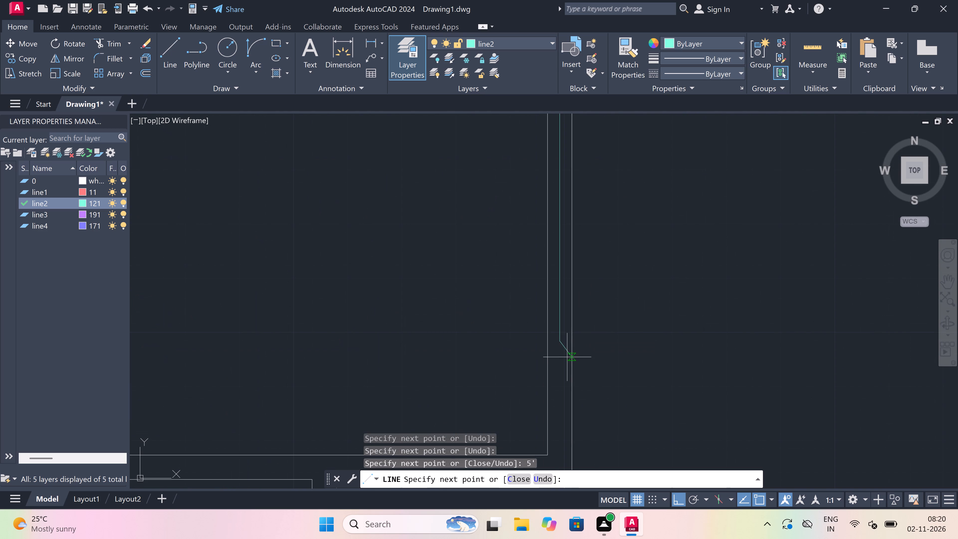
scroll(567, 356, up, 2)
click(597, 260)
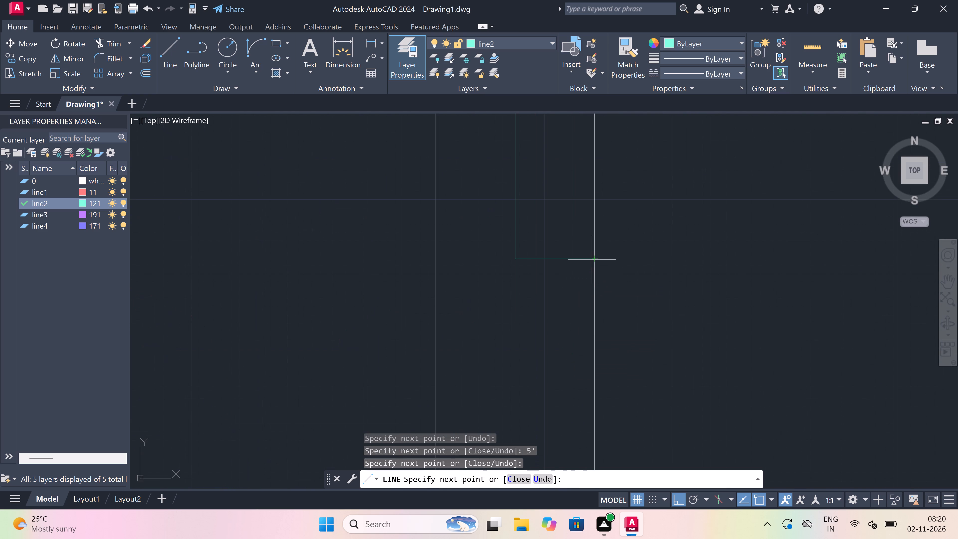
click(434, 261)
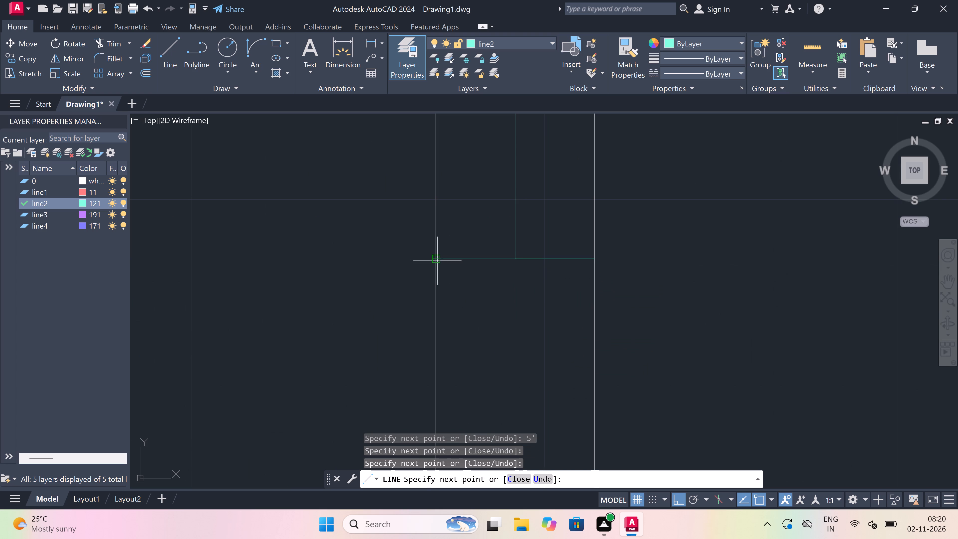
key(Escape)
Trim both outer wall face lines between the end lines of the new 5' window.
scroll(522, 304, down, 6)
scroll(522, 261, down, 2)
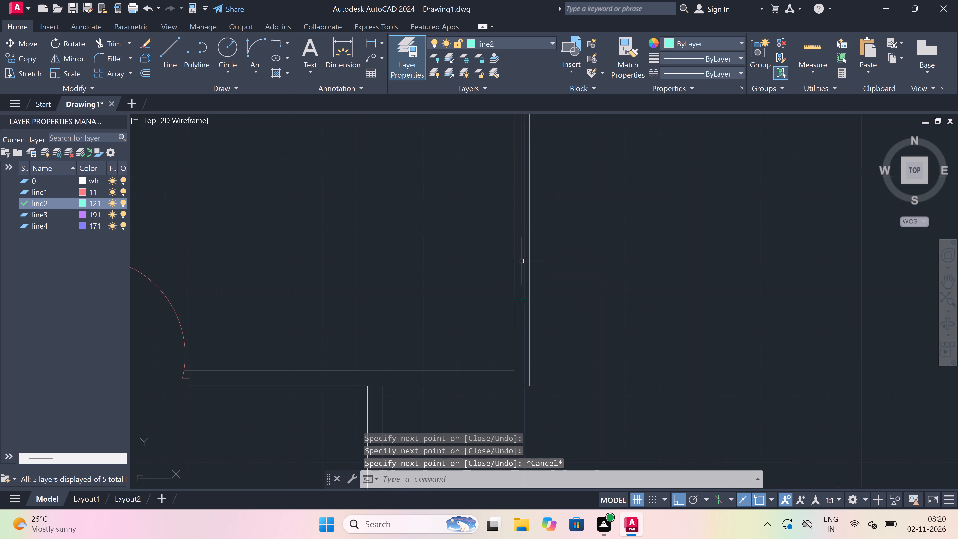
scroll(522, 261, down, 2)
scroll(522, 253, up, 4)
text(tr)
key(space)
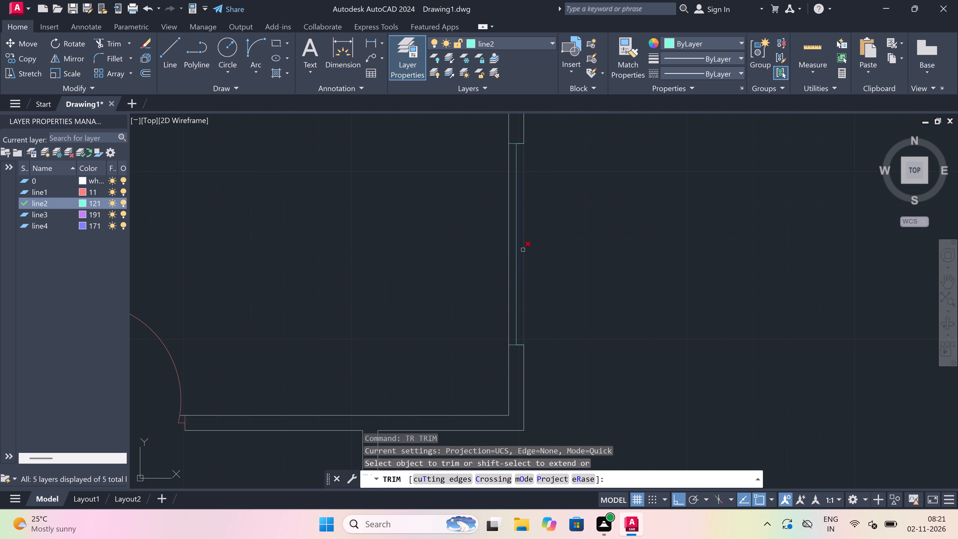
click(523, 250)
click(511, 257)
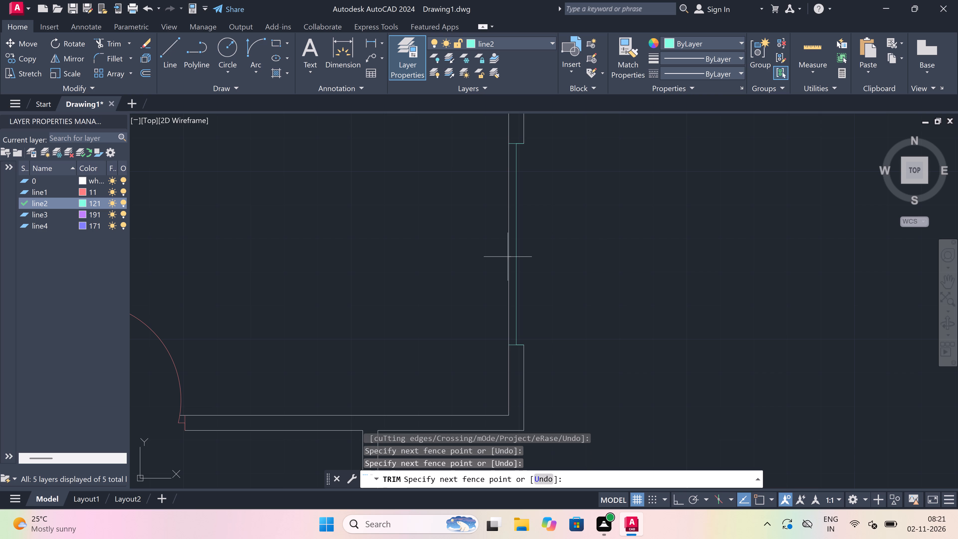
click(500, 257)
key(Escape)
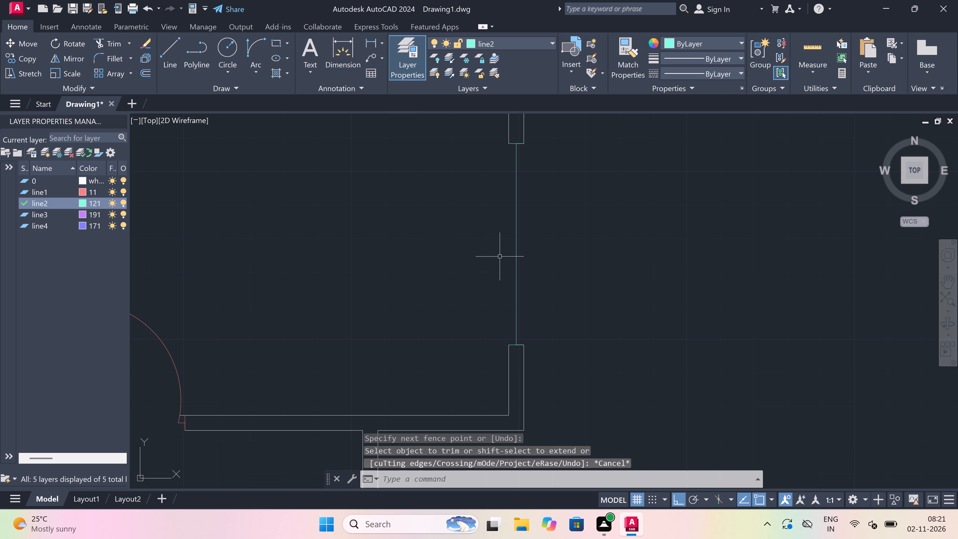
Draw the two face lines of the east room's 5' window on layer line2, joining the corresponding corners of its end lines.
text(l)
key(space)
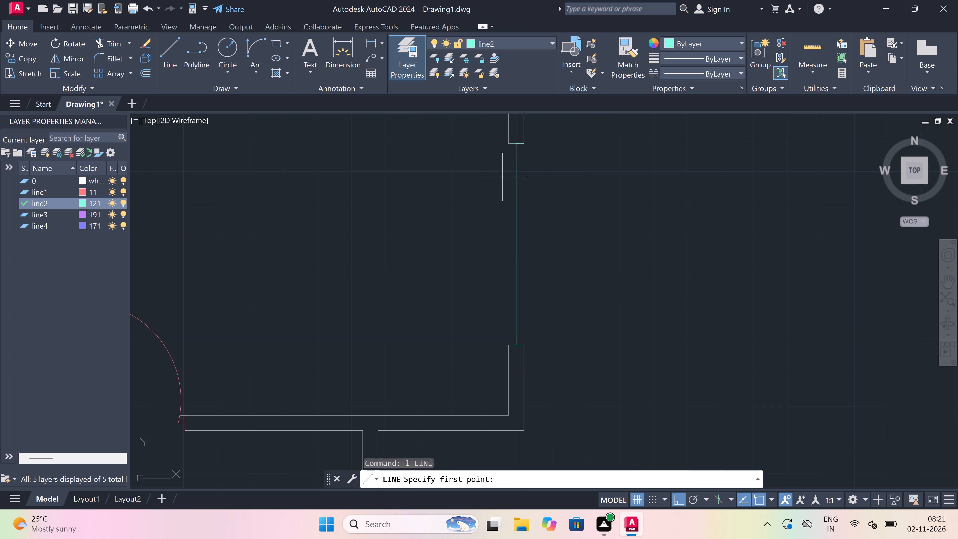
click(508, 143)
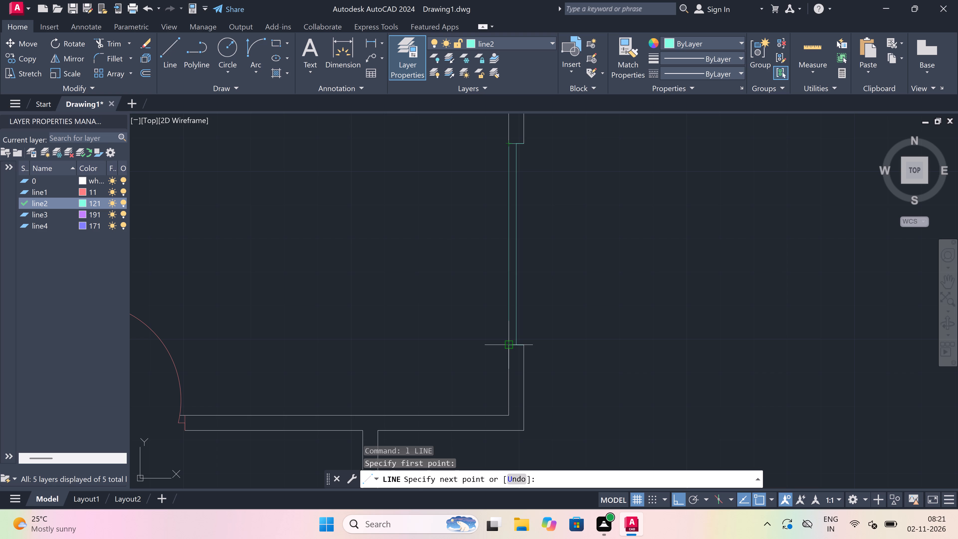
click(510, 349)
key(Escape)
key(space)
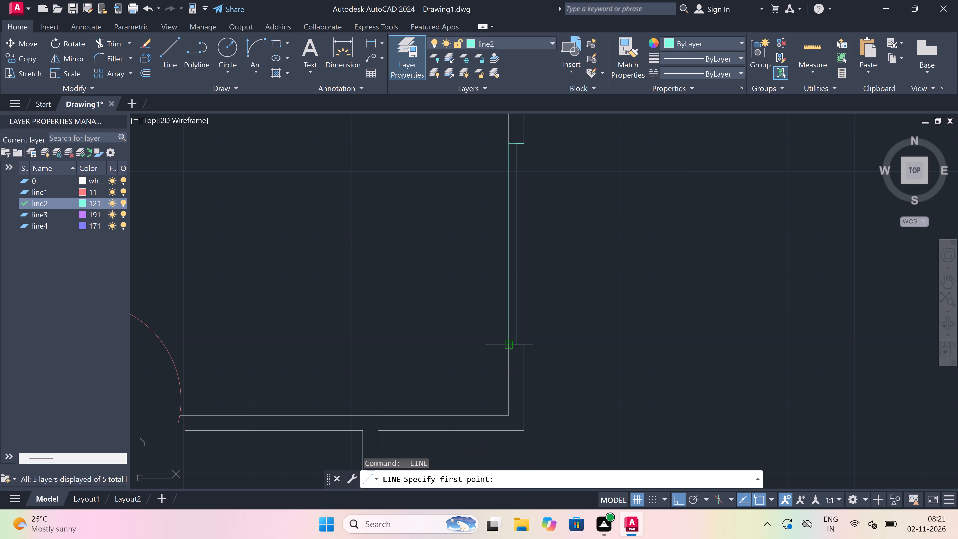
click(525, 139)
key(space)
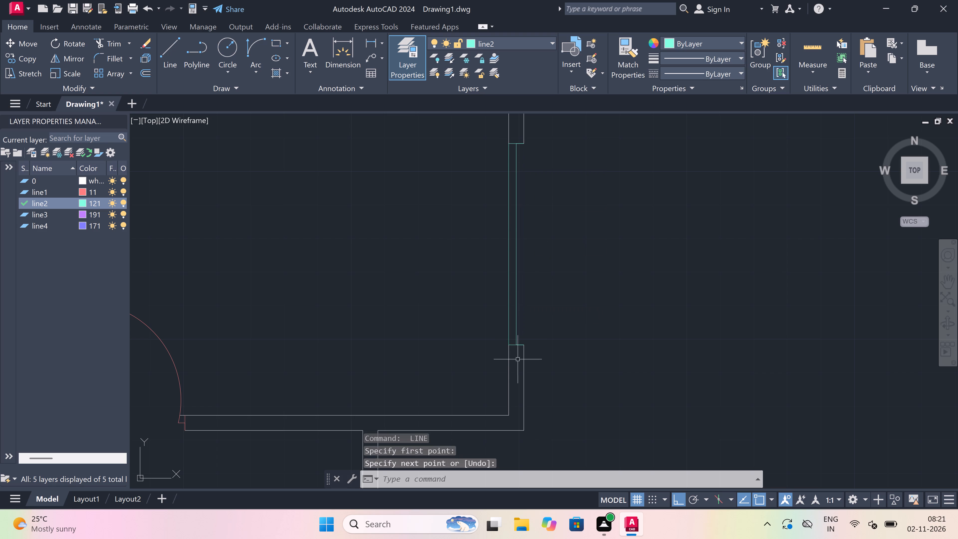
key(space)
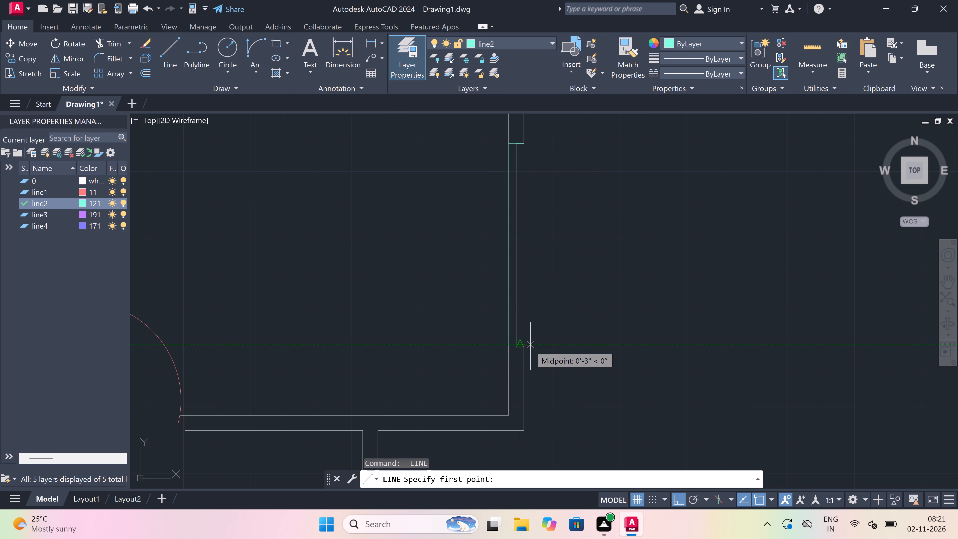
drag(525, 348, 524, 341)
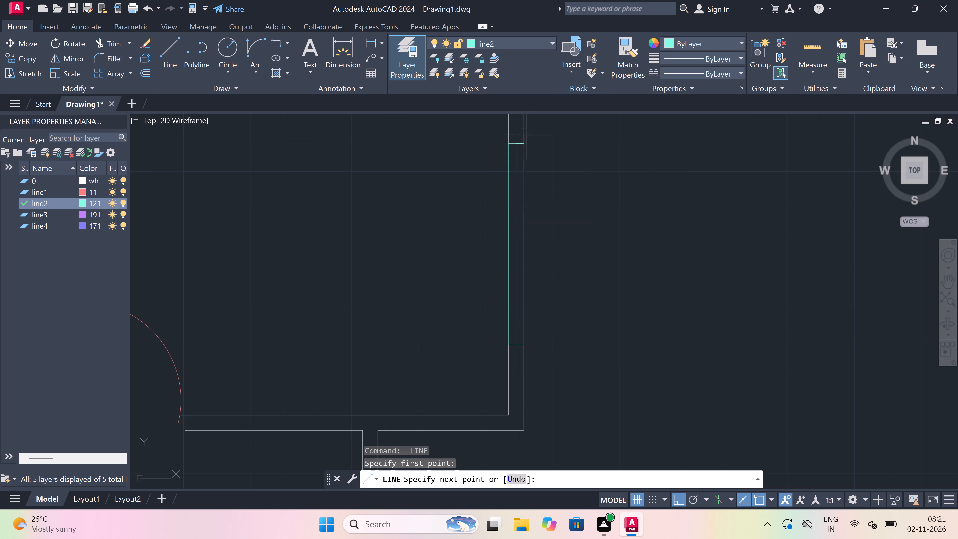
click(527, 142)
key(Escape)
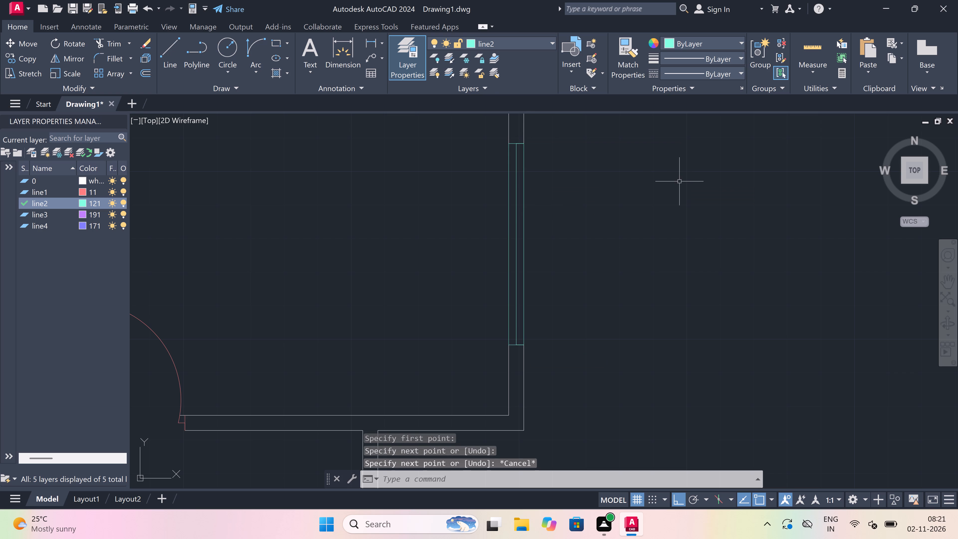
Draw the end lines and 3' centre line of a window in the wall closing the bottom of the east gap between the small rooms.
key(space)
scroll(617, 273, down, 5)
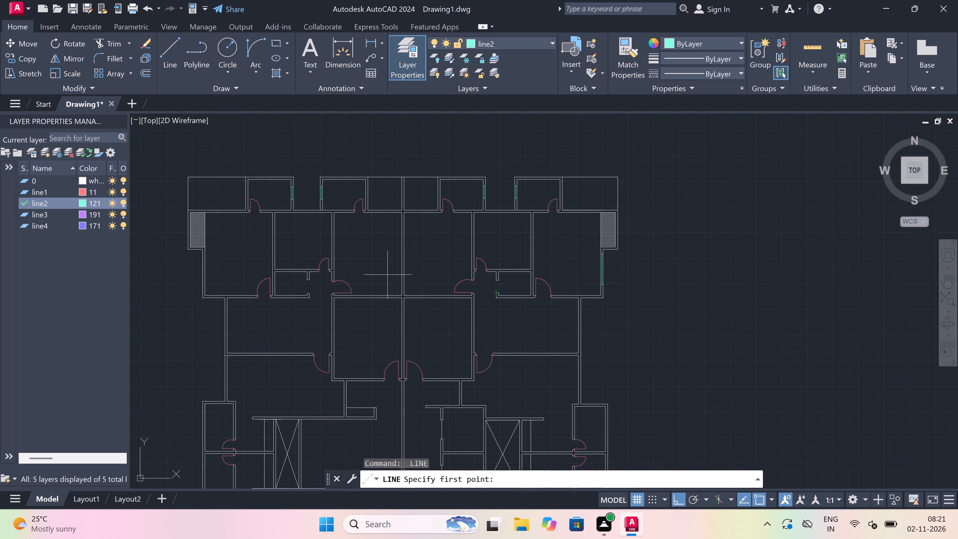
scroll(544, 263, down, 1)
scroll(500, 226, up, 3)
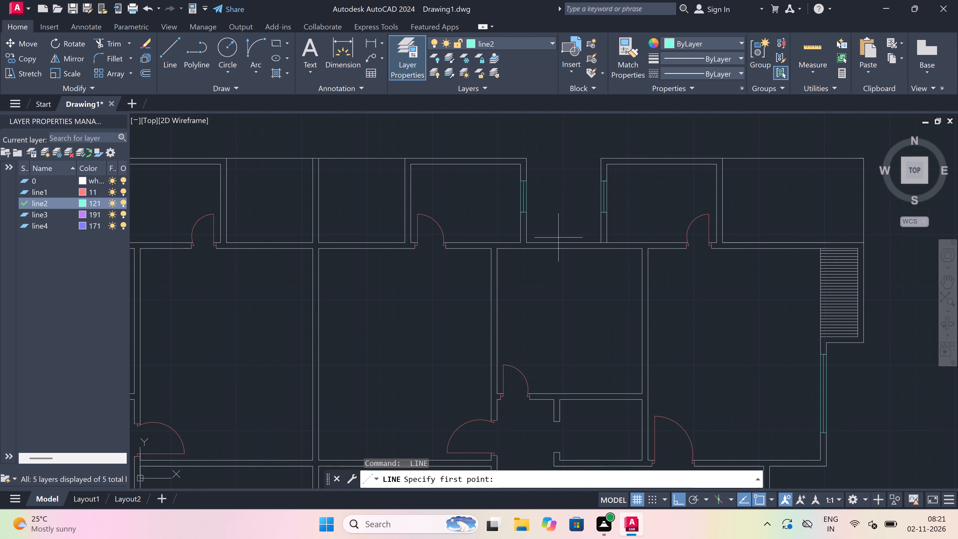
scroll(558, 238, up, 4)
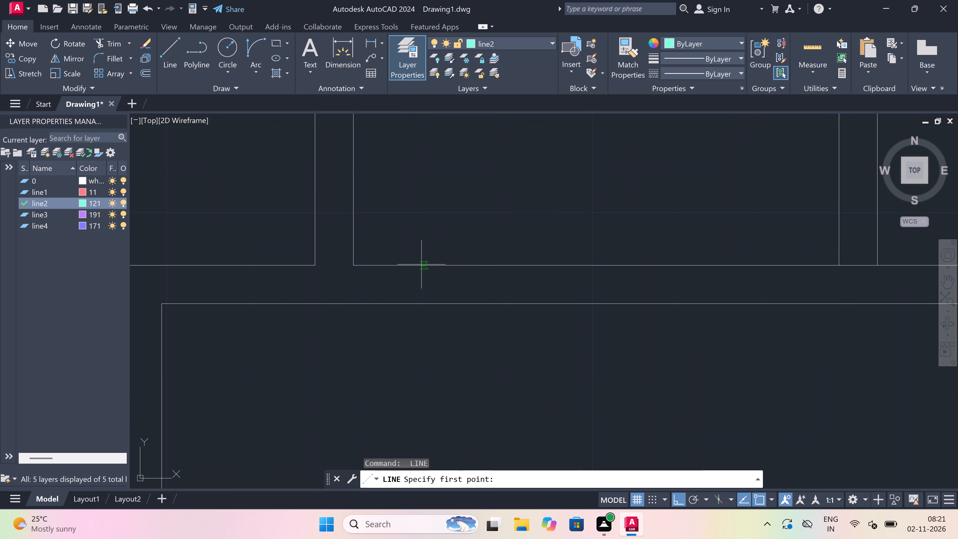
click(411, 264)
click(413, 299)
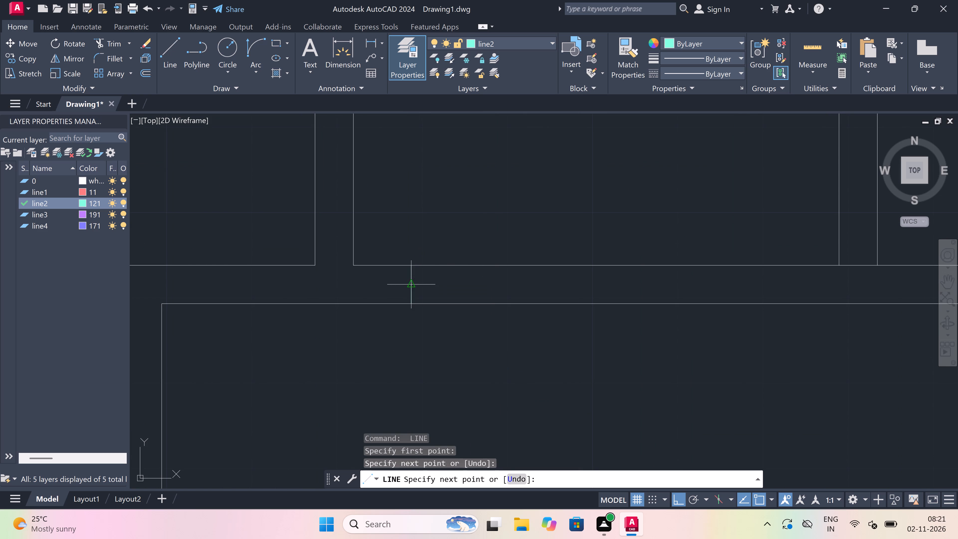
drag(413, 285, 423, 283)
key(3)
key(apostrophe)
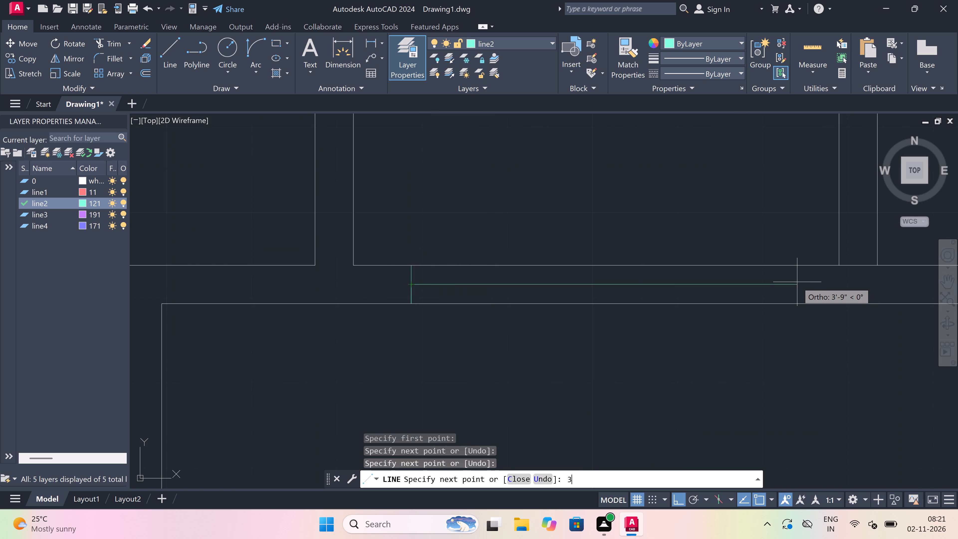
key(space)
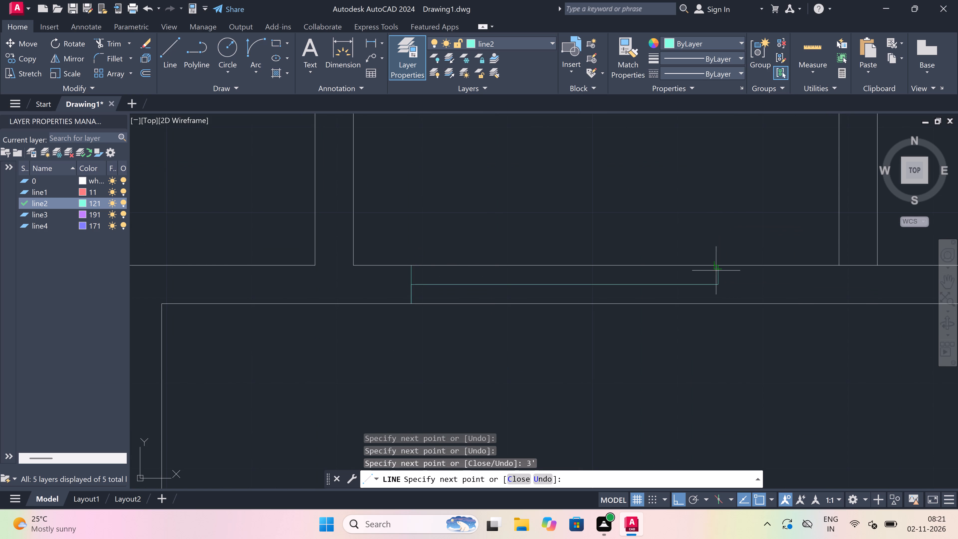
click(717, 267)
click(718, 303)
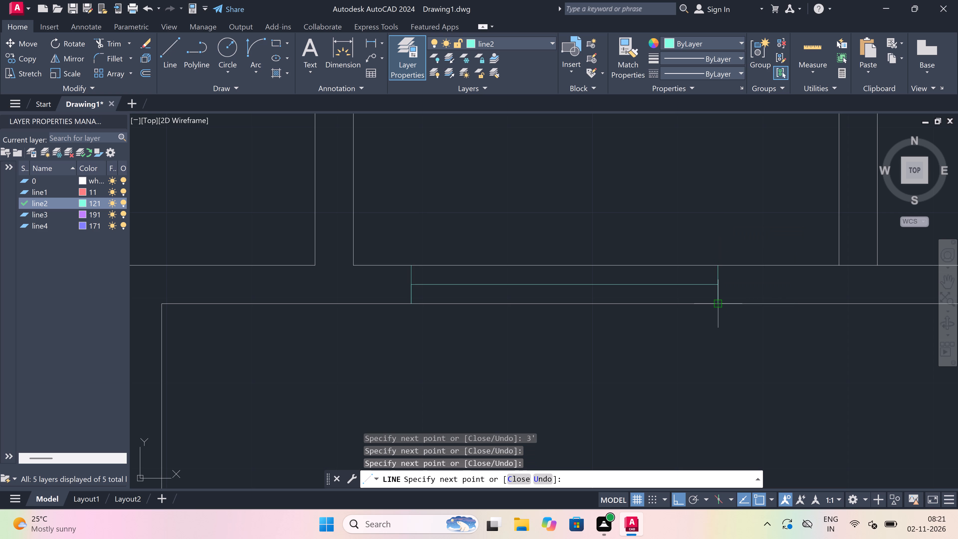
key(Escape)
Move the new window's end lines and centre line slightly east along the wall.
scroll(718, 301, up, 1)
click(727, 269)
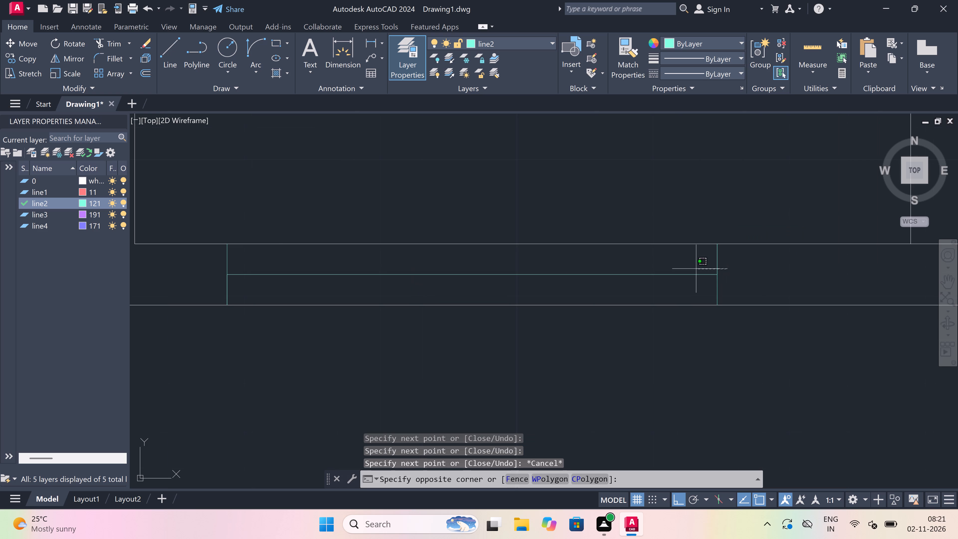
click(214, 286)
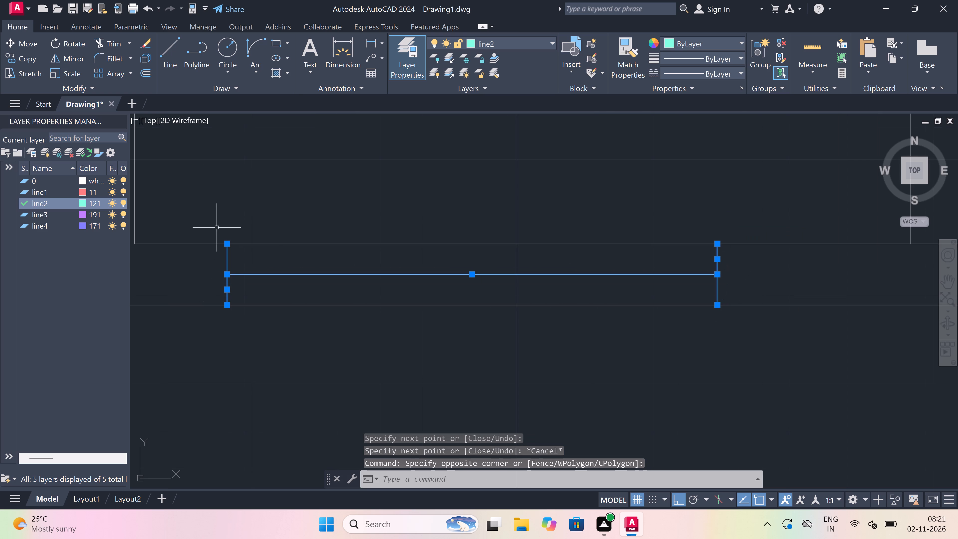
click(26, 43)
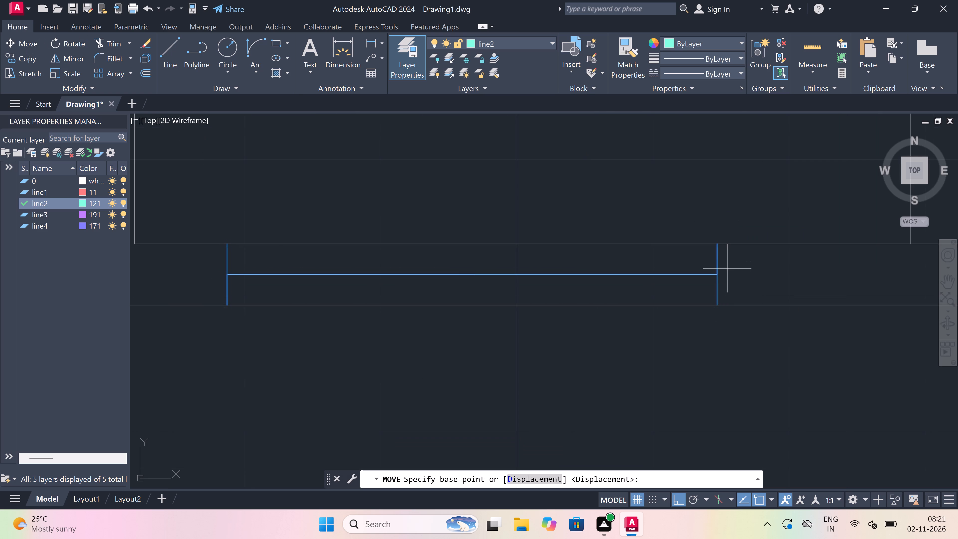
click(720, 246)
click(752, 242)
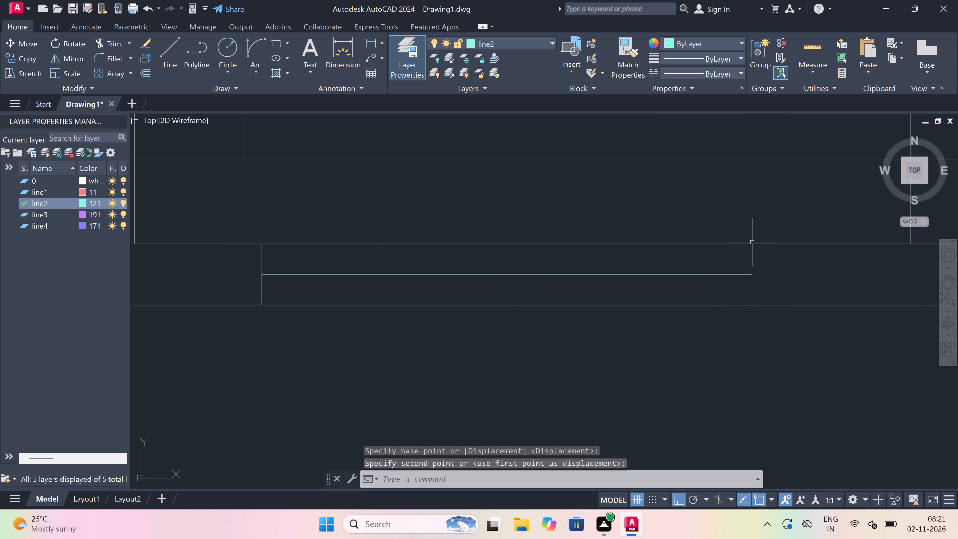
Trim both wall face lines between the end lines of the moved 3' window.
text(tr)
key(space)
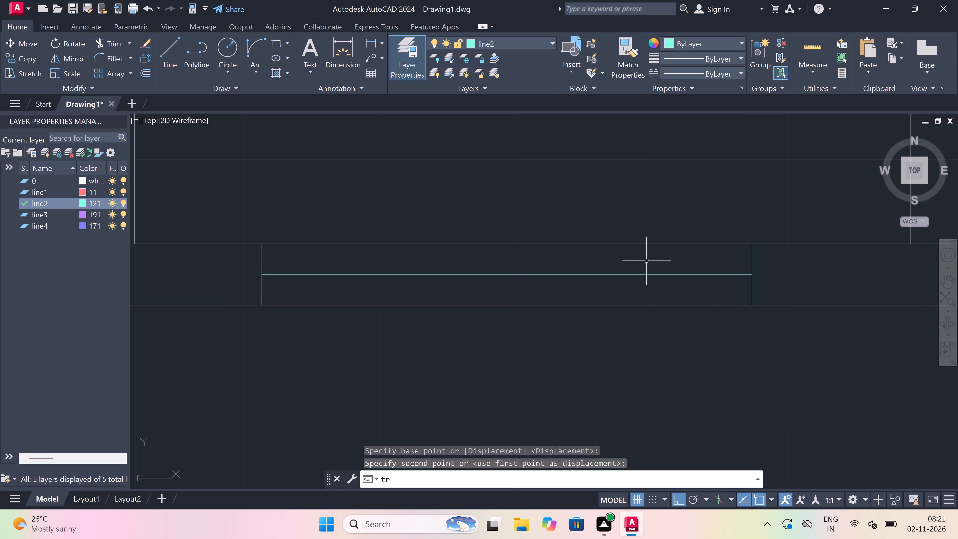
click(642, 244)
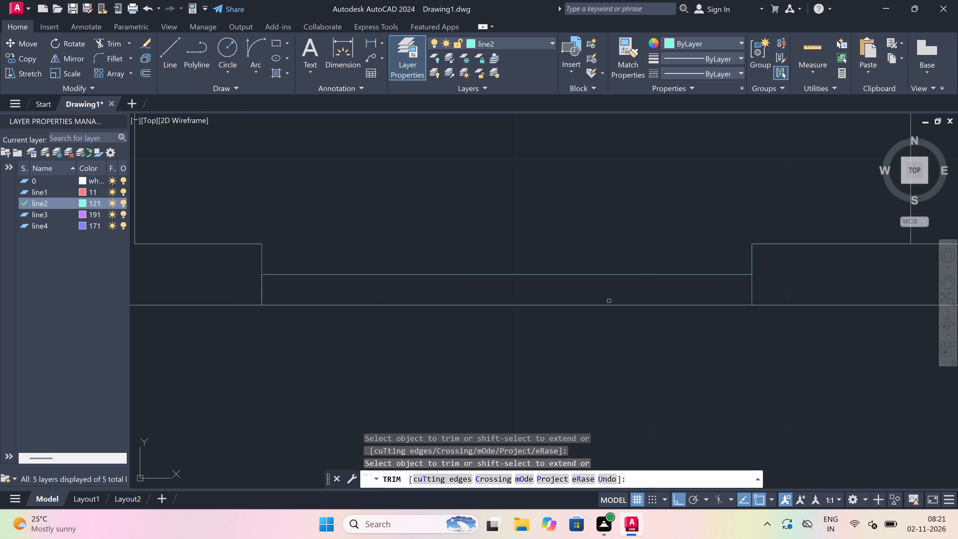
click(608, 305)
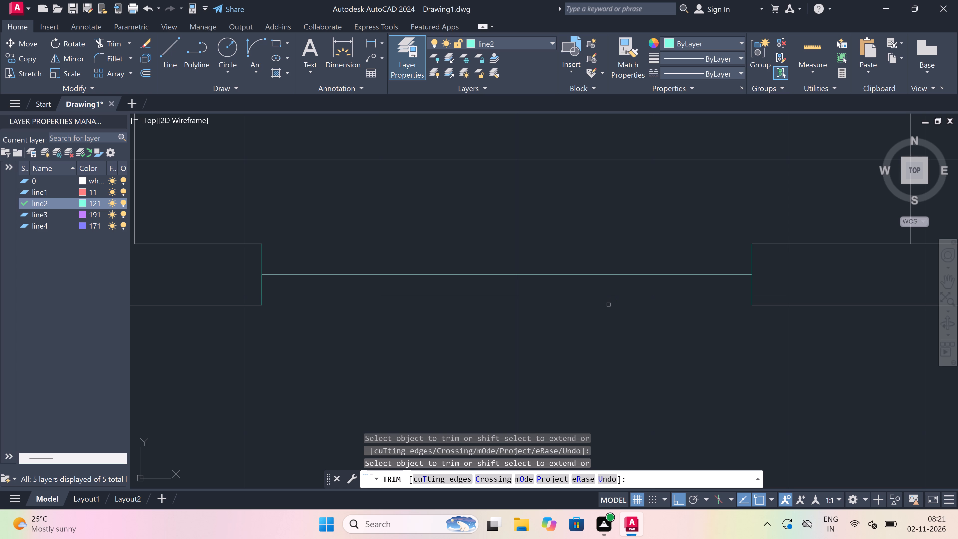
key(Escape)
Draw the 3' window's two face lines on layer line2, joining the corresponding corners of its end lines.
key(l)
key(space)
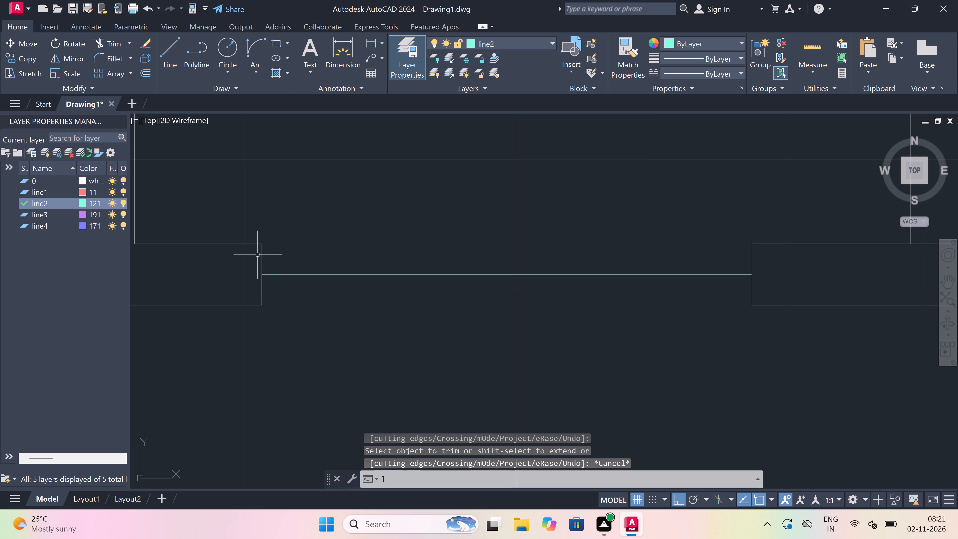
drag(257, 244, 267, 242)
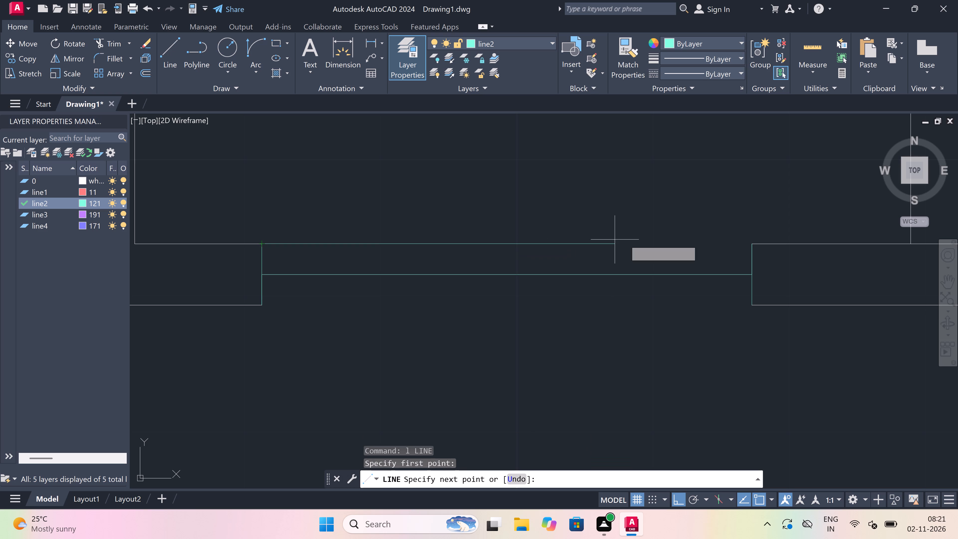
click(749, 244)
key(Escape)
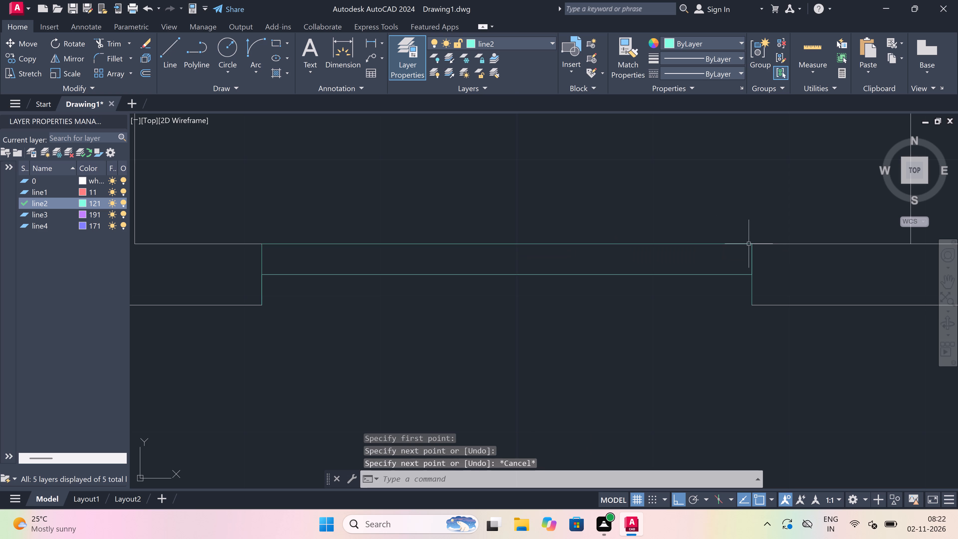
key(space)
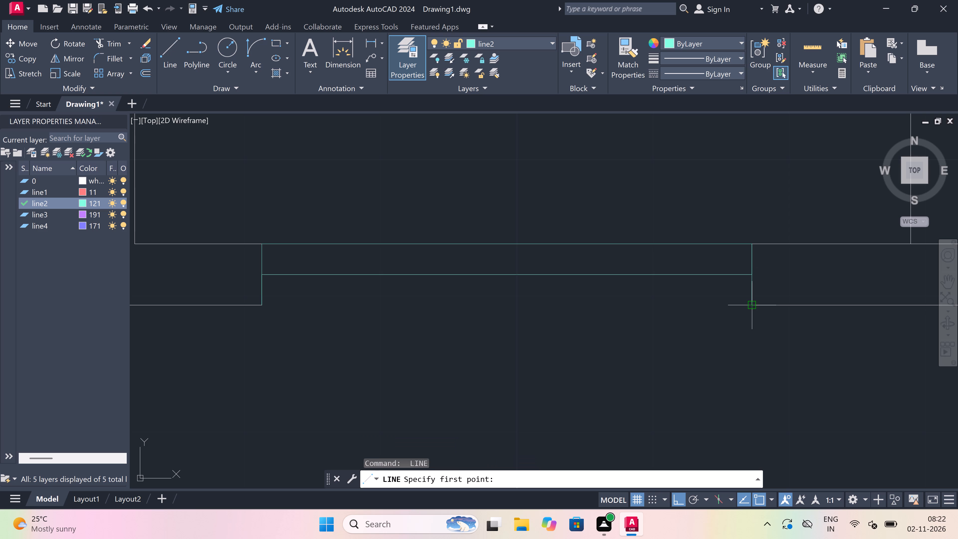
click(752, 308)
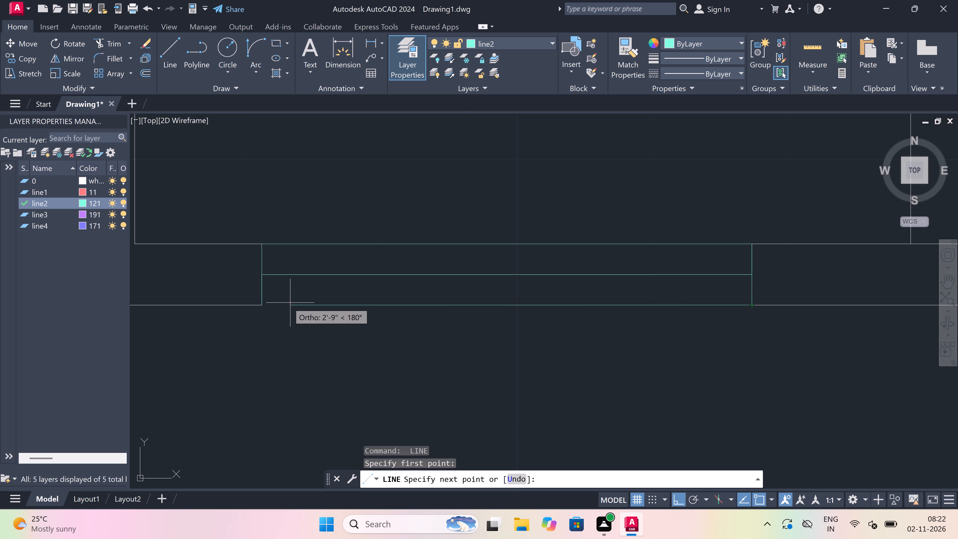
drag(261, 303, 266, 299)
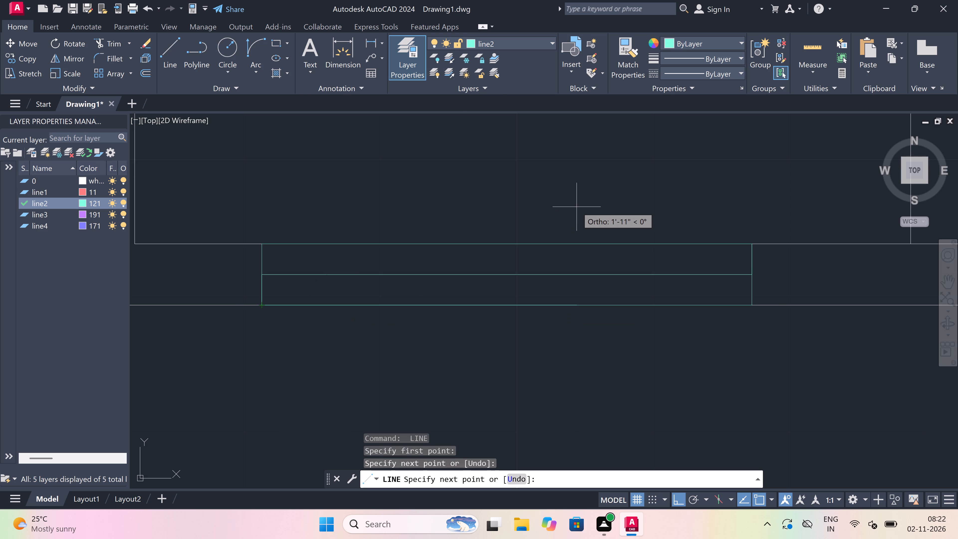
key(Escape)
Draw the end lines and 3' centre line of a window in the wall closing the bottom of the west gap between the small rooms.
scroll(589, 278, down, 9)
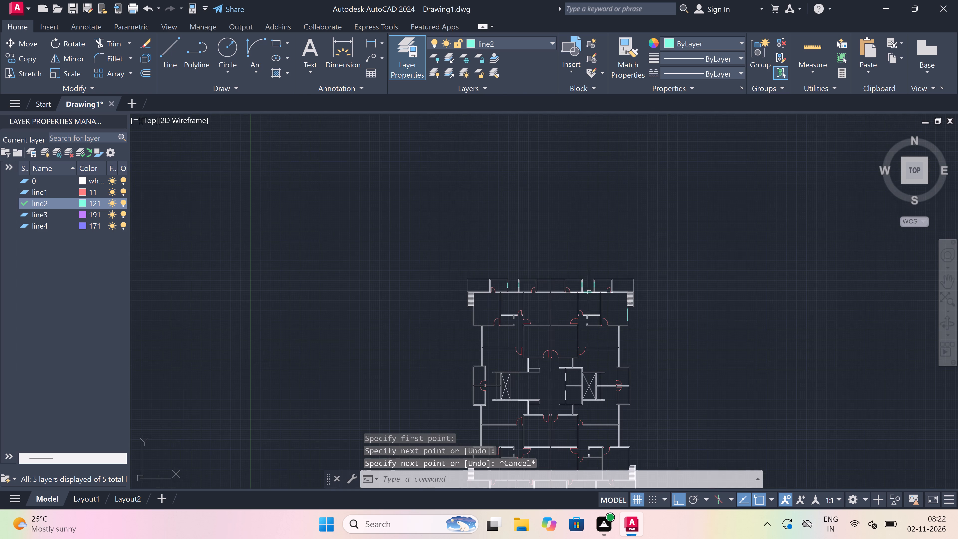
key(space)
scroll(495, 289, up, 2)
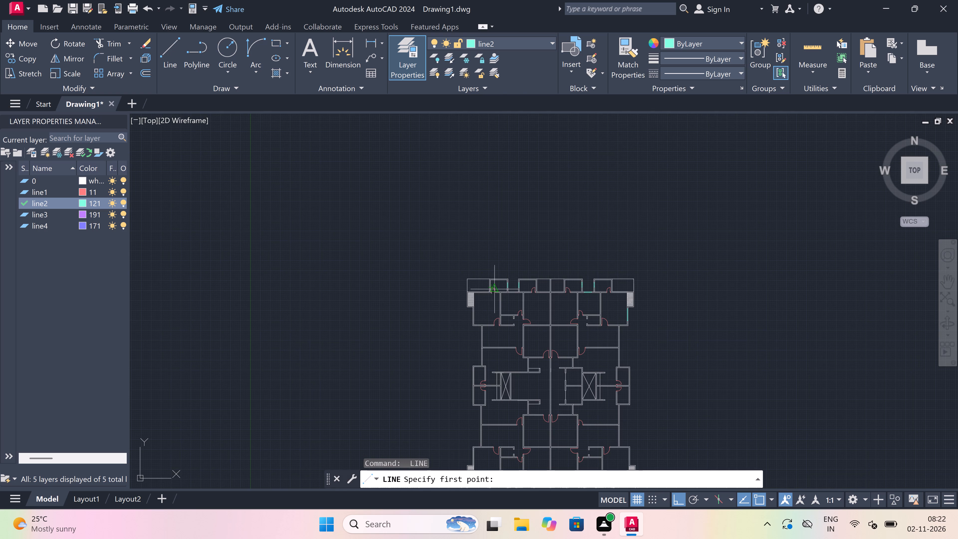
scroll(495, 289, up, 1)
scroll(526, 294, up, 4)
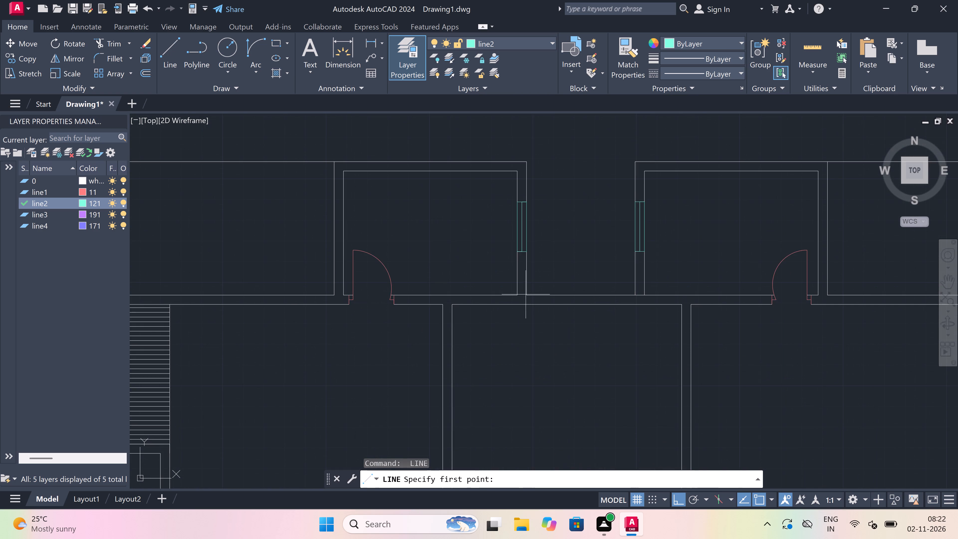
scroll(553, 293, up, 2)
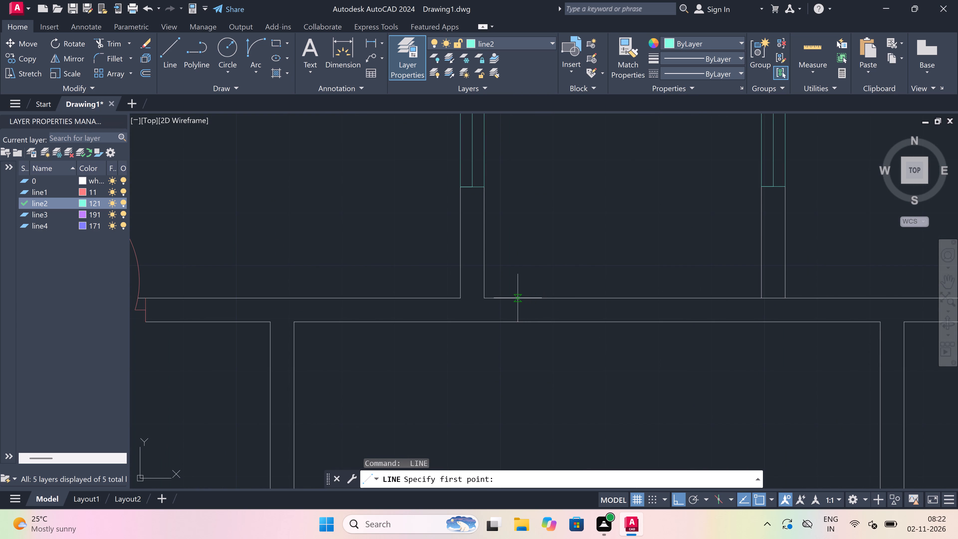
click(512, 298)
click(509, 318)
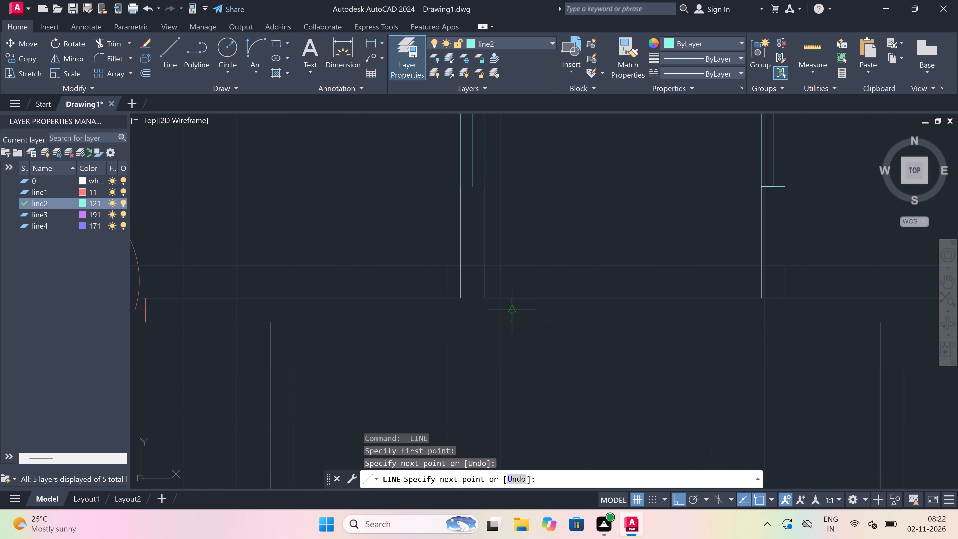
click(510, 310)
scroll(634, 311, up, 3)
scroll(634, 311, down, 3)
scroll(656, 310, up, 2)
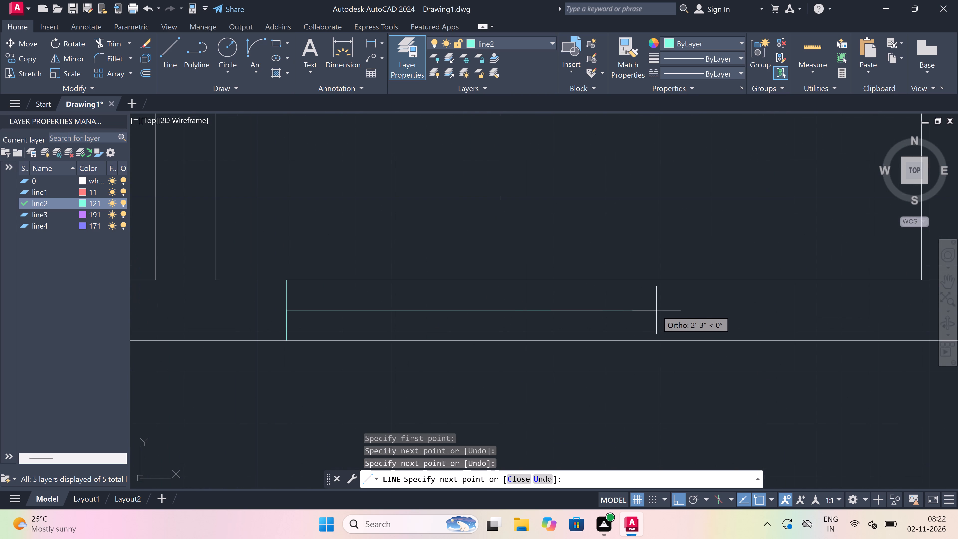
key(3)
key(apostrophe)
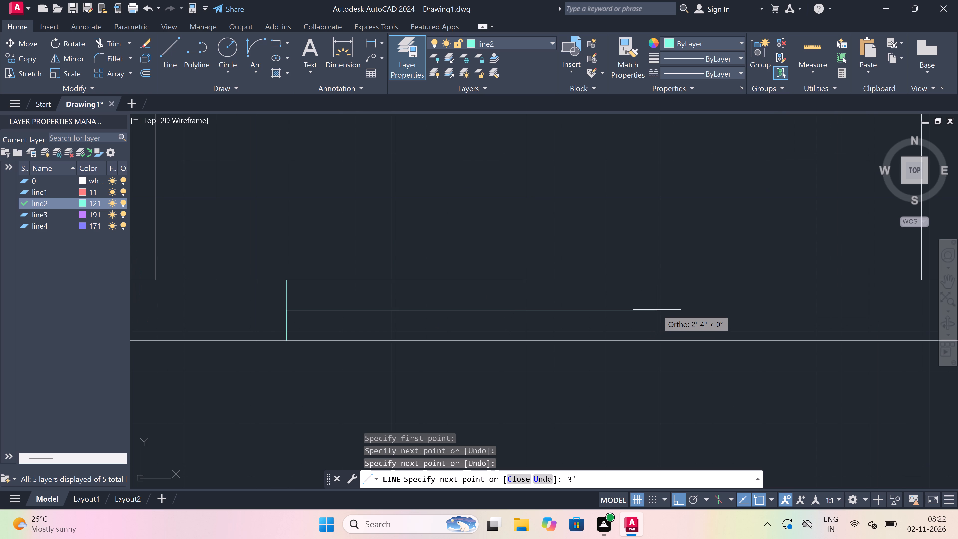
key(space)
click(771, 280)
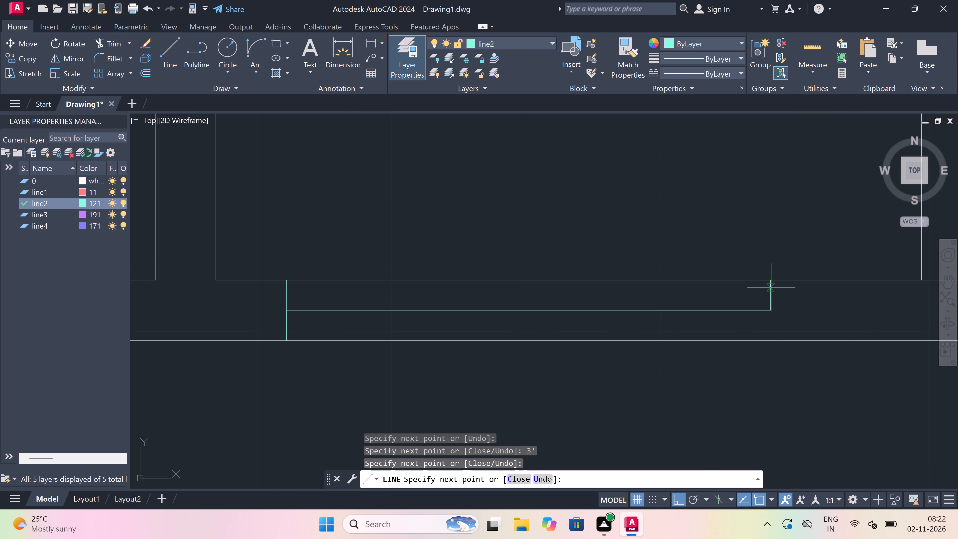
click(771, 343)
key(Escape)
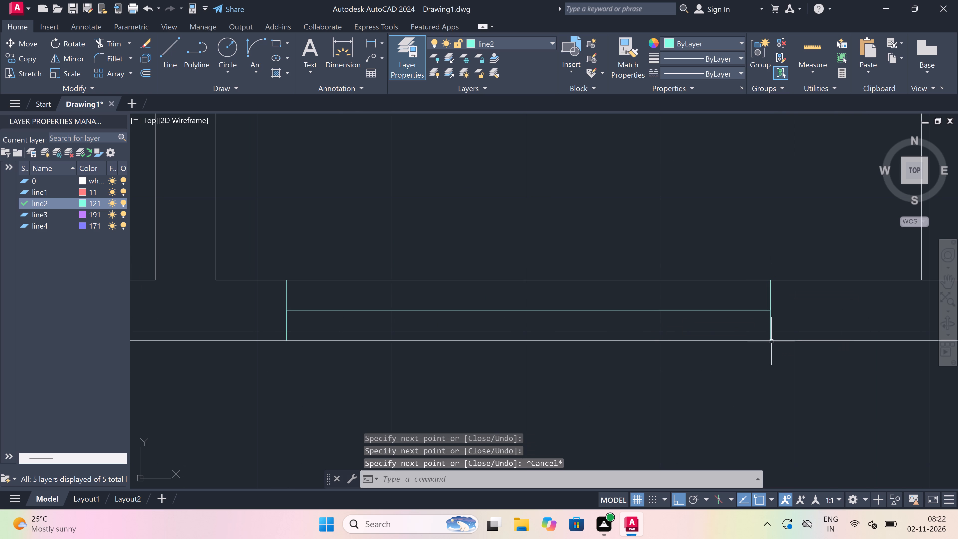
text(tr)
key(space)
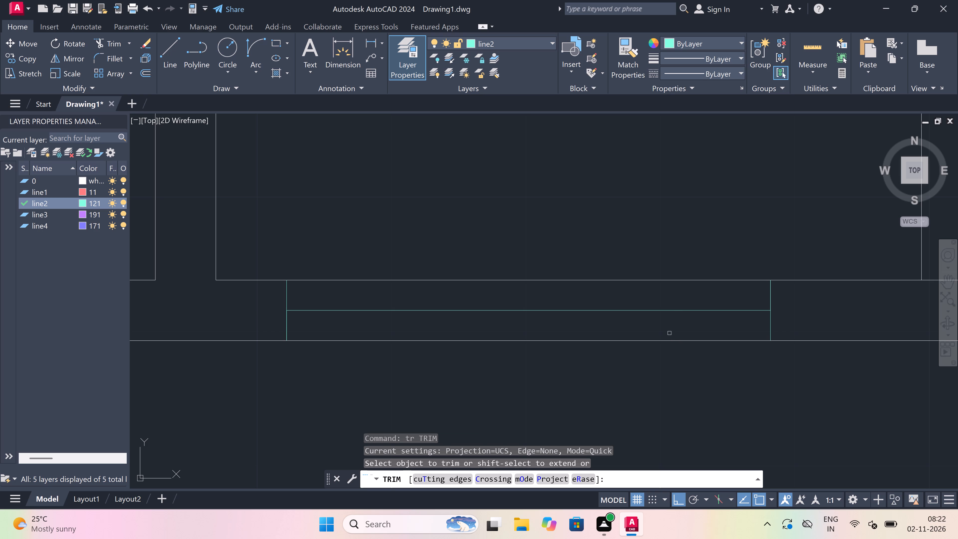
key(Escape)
Move the west gap window's end lines and centre line slightly east along the wall.
drag(810, 293, 796, 298)
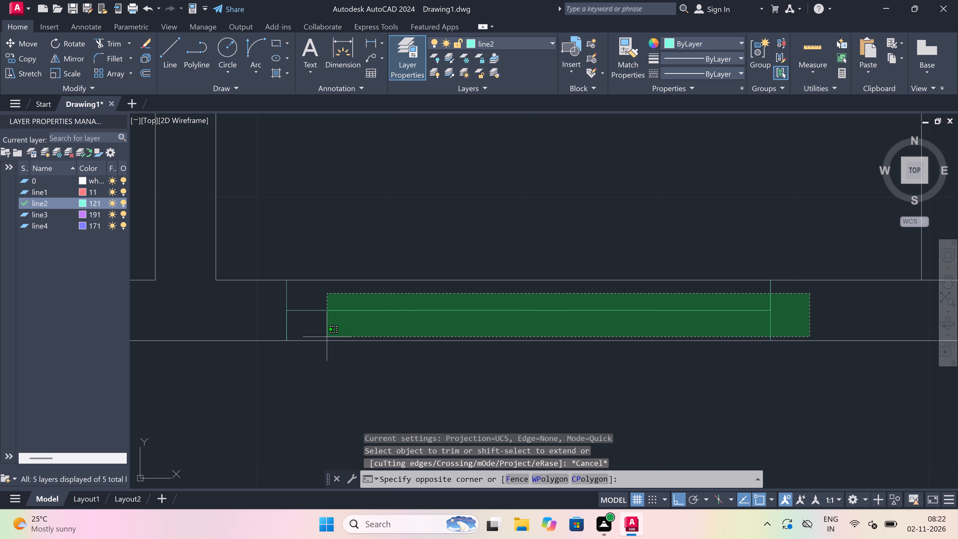
click(245, 335)
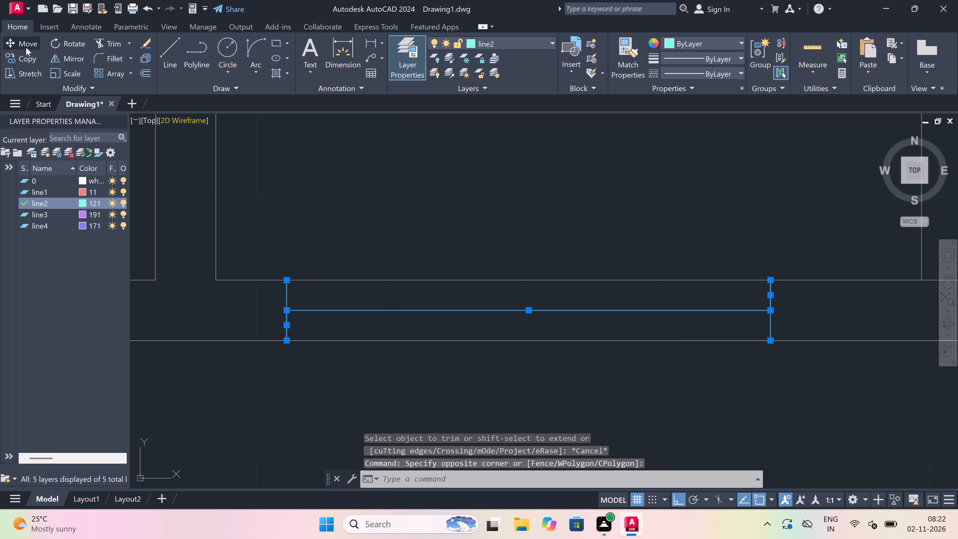
click(27, 39)
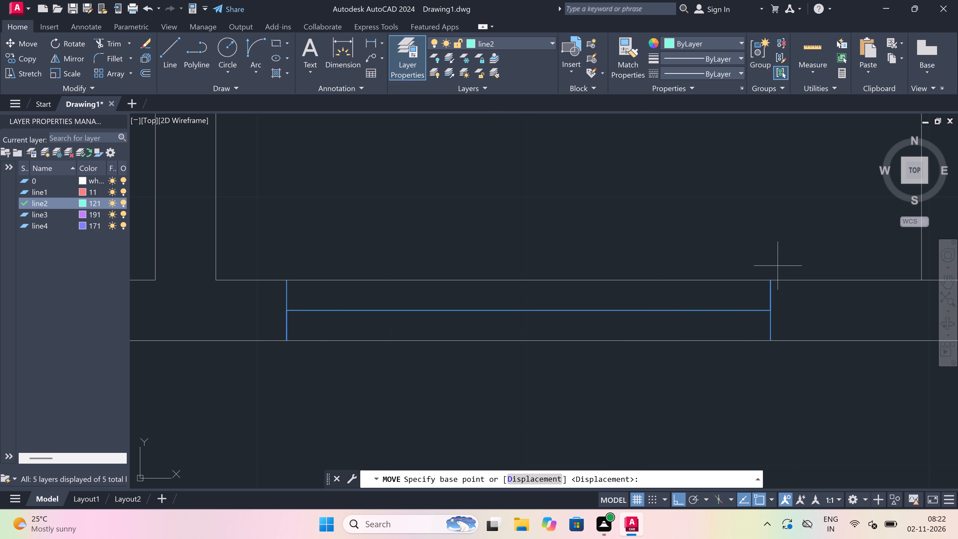
click(772, 279)
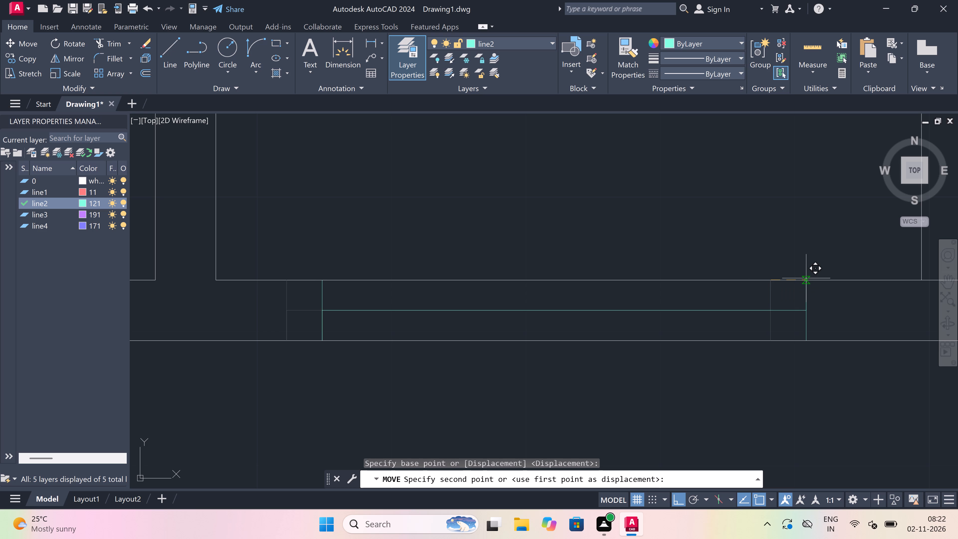
click(808, 276)
Trim both wall face lines between the end lines of the moved 3' window in the west gap.
key(t)
key(r)
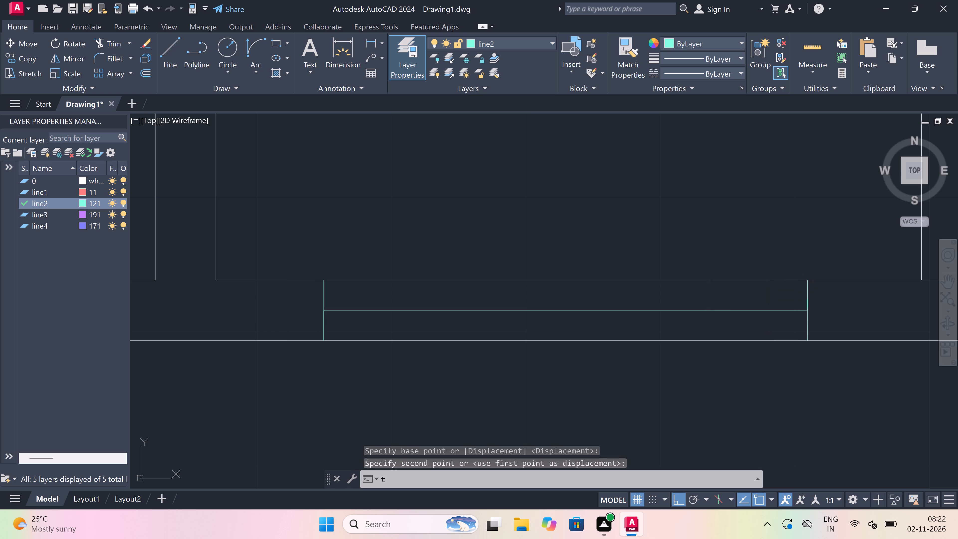
key(space)
click(679, 279)
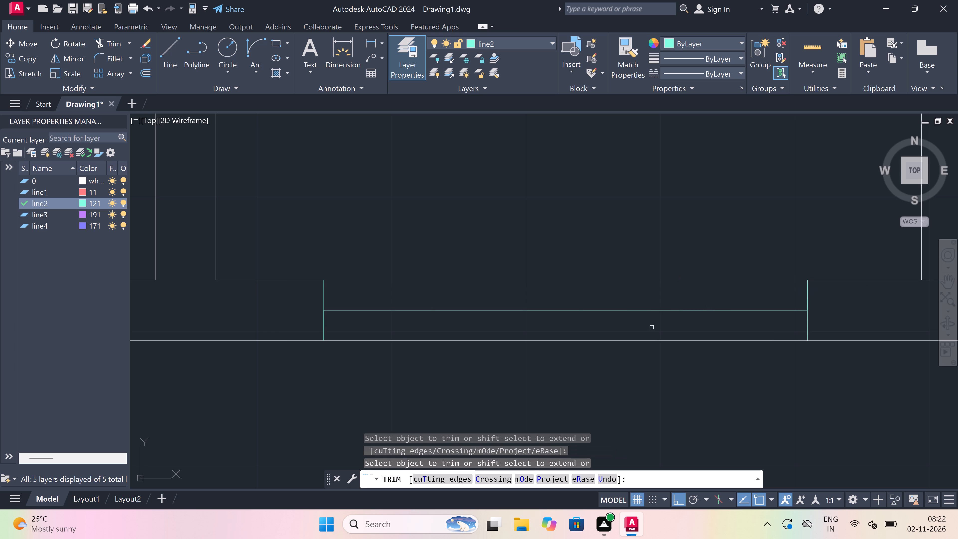
click(653, 341)
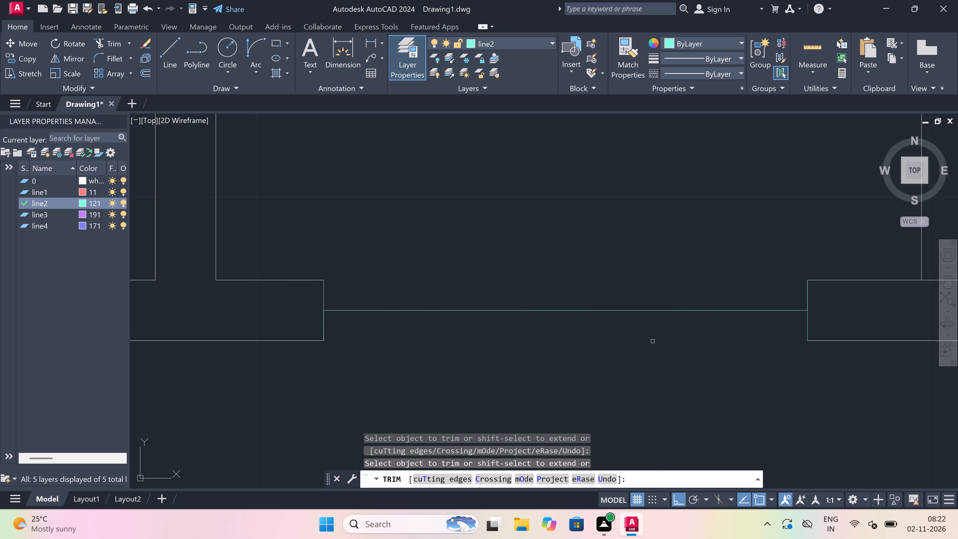
key(Escape)
Draw the west gap 3' window's two face lines on layer line2, joining the corresponding corners of its end lines.
key(l)
key(space)
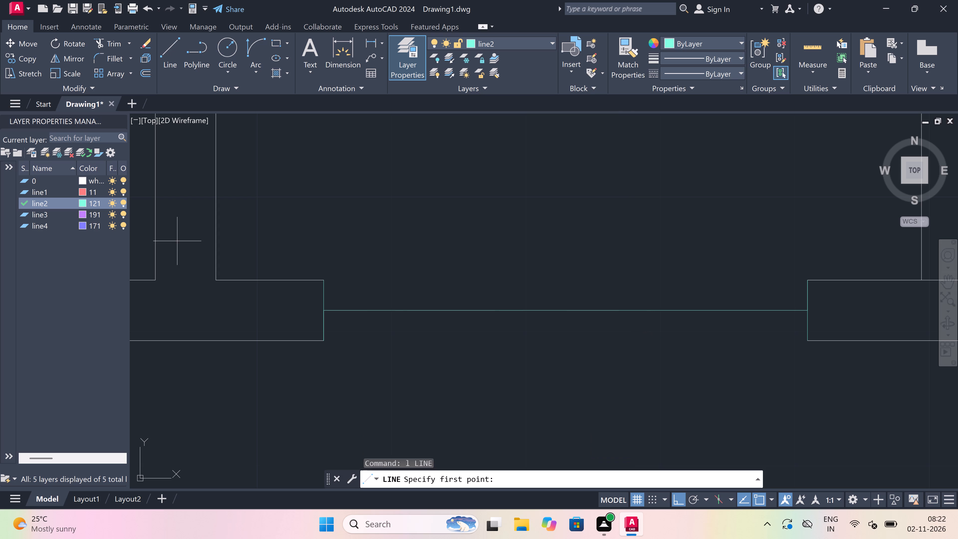
click(322, 279)
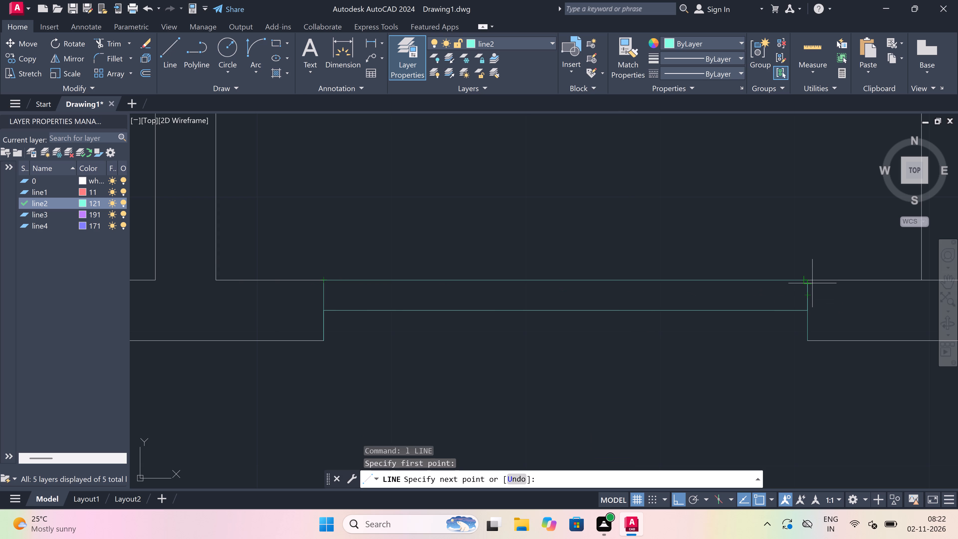
click(810, 279)
key(Escape)
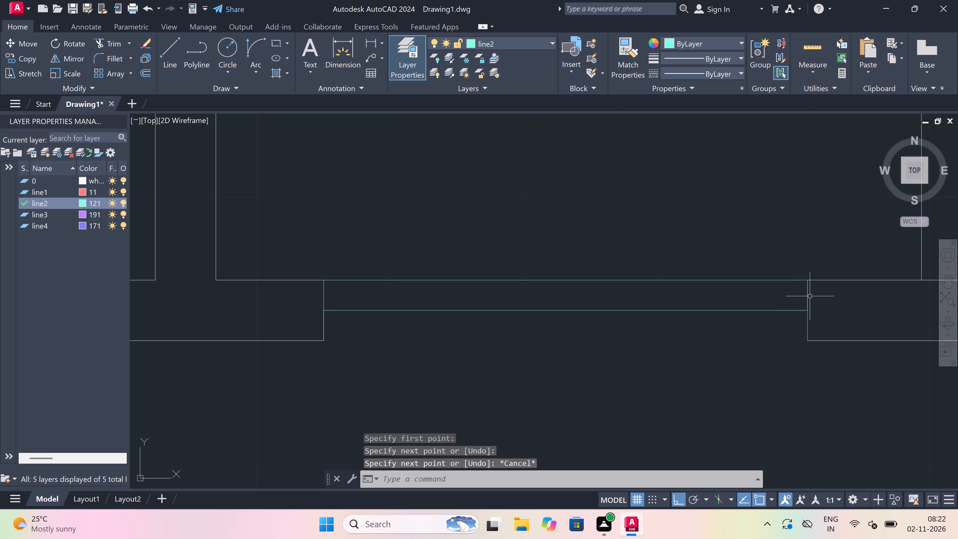
key(space)
drag(810, 338, 803, 338)
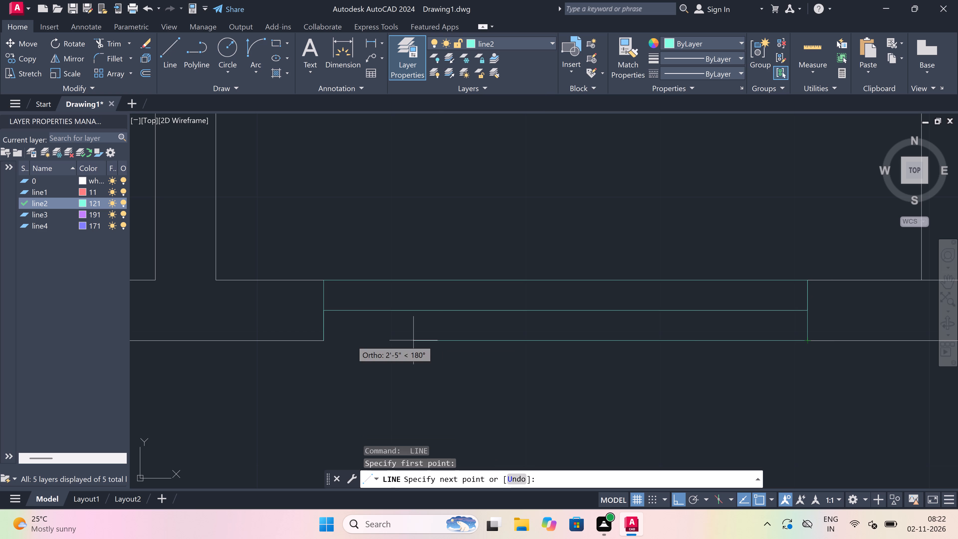
click(325, 339)
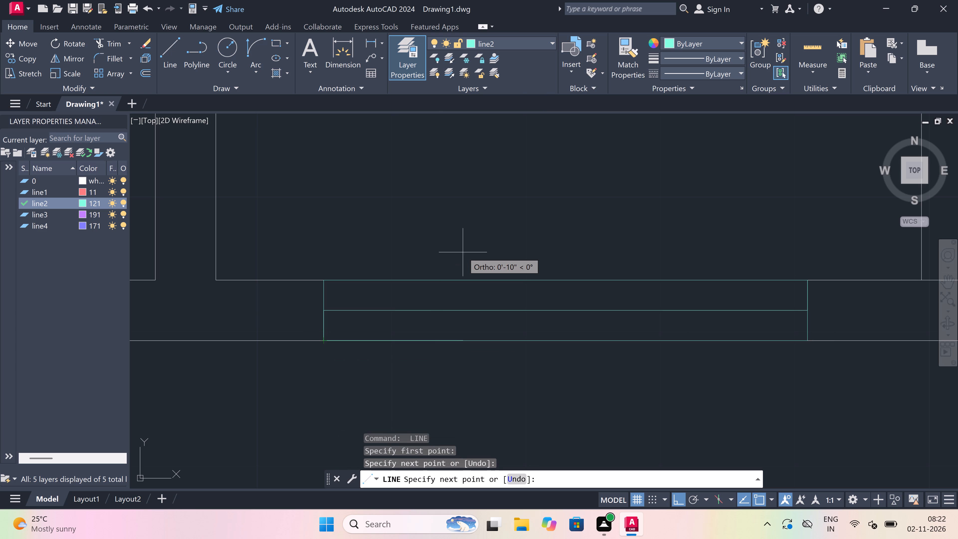
key(Escape)
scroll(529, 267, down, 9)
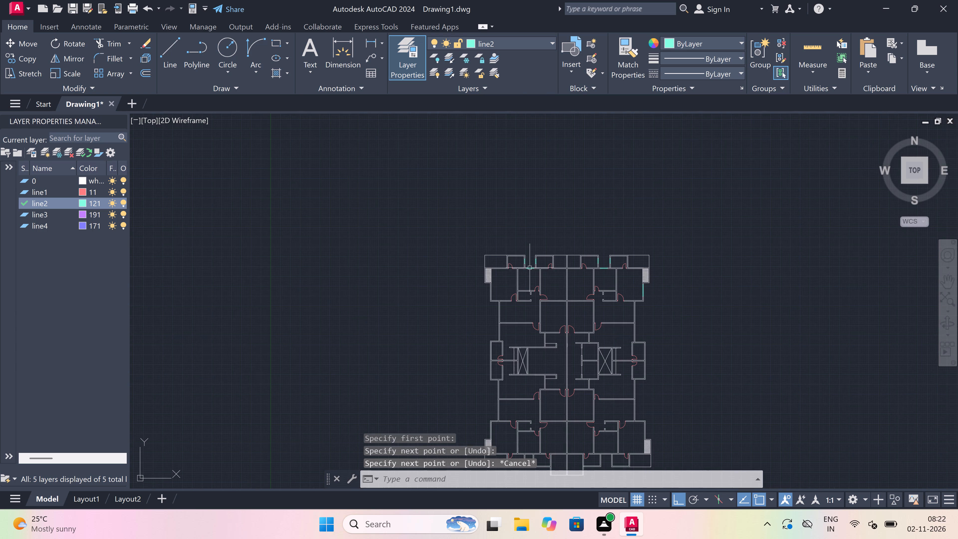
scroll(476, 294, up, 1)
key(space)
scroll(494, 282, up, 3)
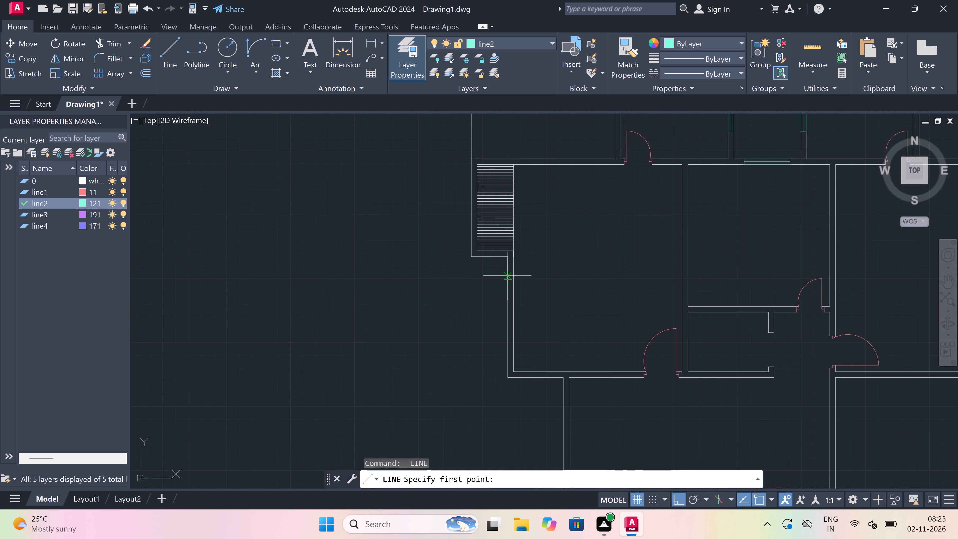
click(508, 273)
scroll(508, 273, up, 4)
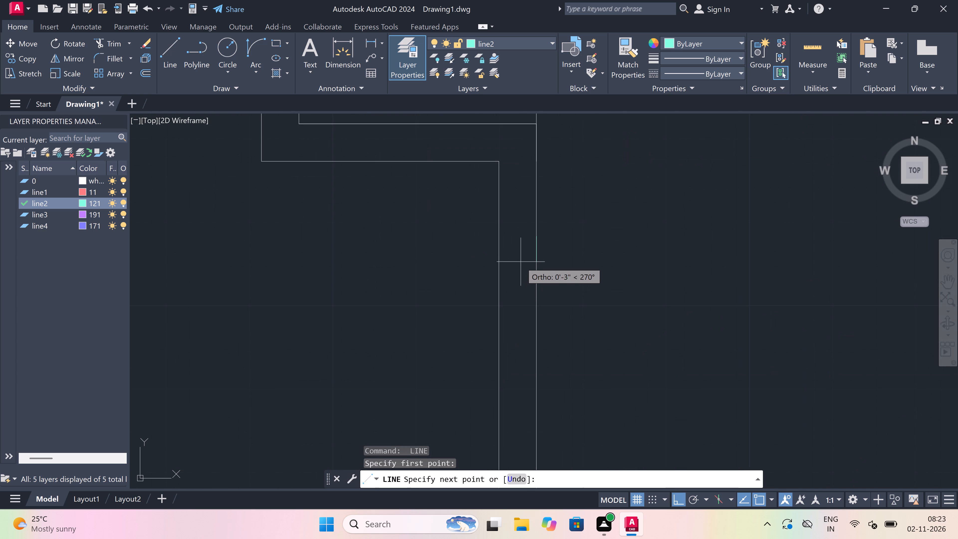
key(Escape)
Draw the end lines and 5' centre line of a window in the northwest room's outer west wall, just below the hatched shaft.
key(space)
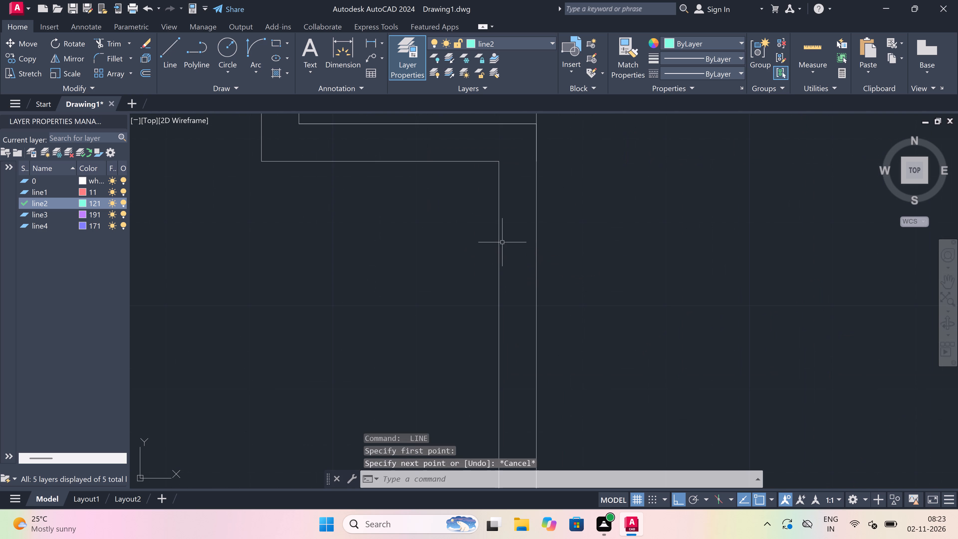
click(500, 244)
click(533, 242)
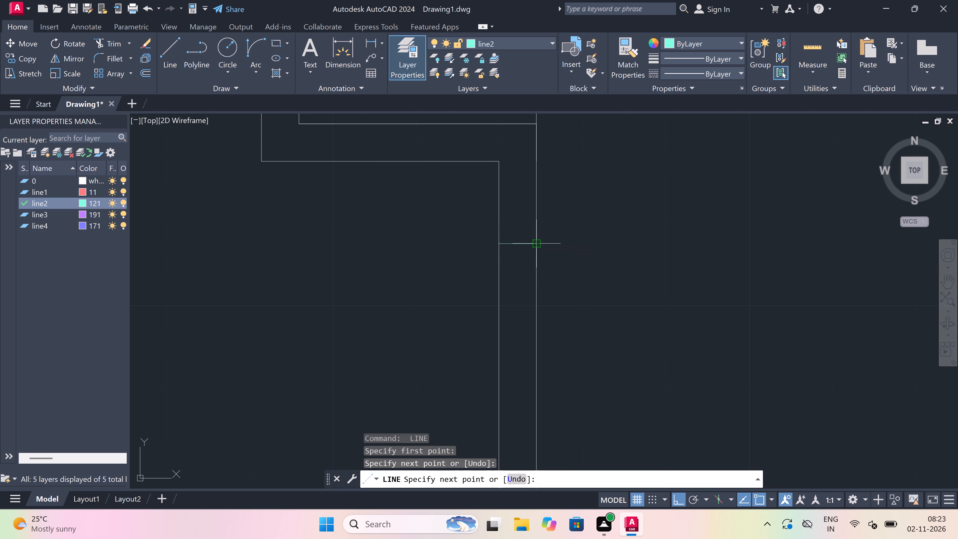
click(521, 244)
scroll(521, 244, down, 4)
scroll(519, 269, up, 3)
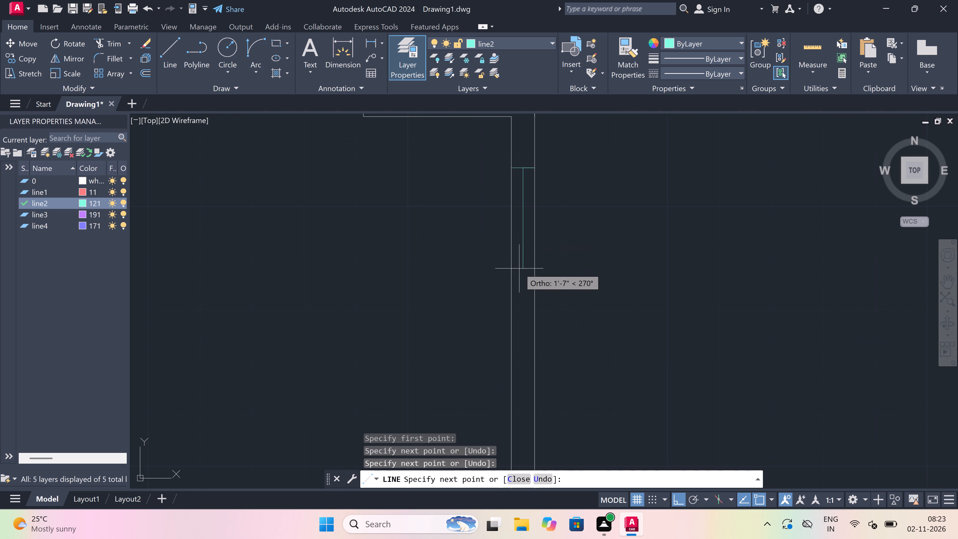
key(5)
text(')
key(space)
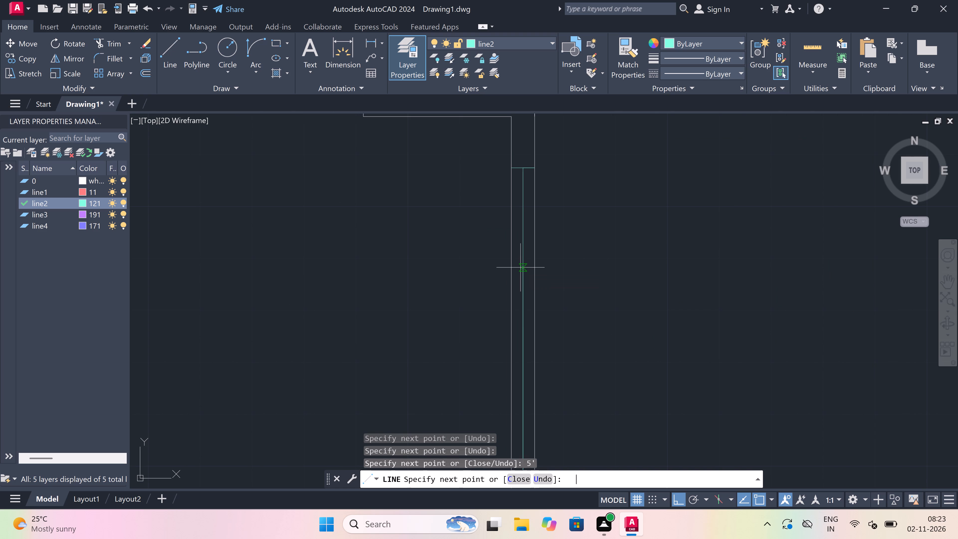
scroll(520, 268, down, 3)
scroll(515, 292, up, 4)
scroll(516, 292, down, 4)
scroll(520, 327, up, 4)
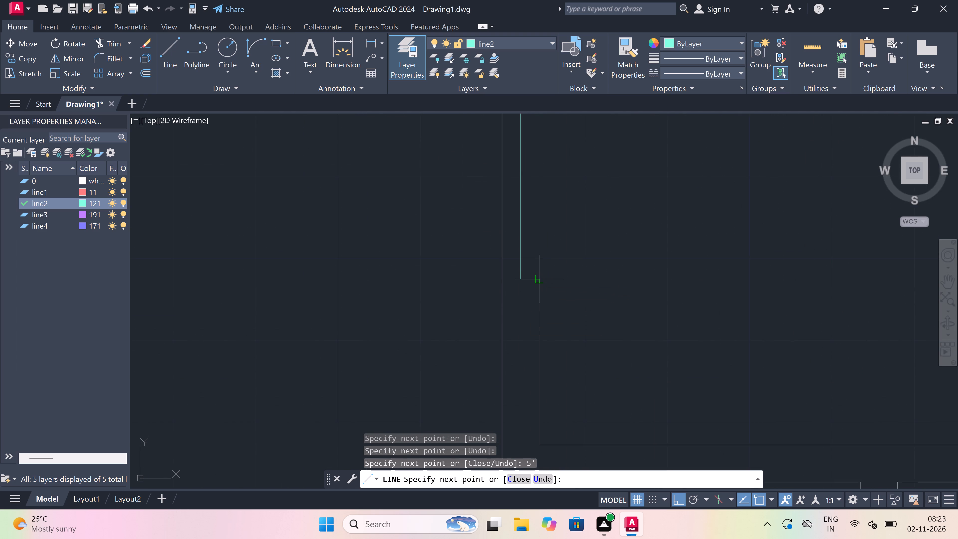
click(536, 279)
click(505, 276)
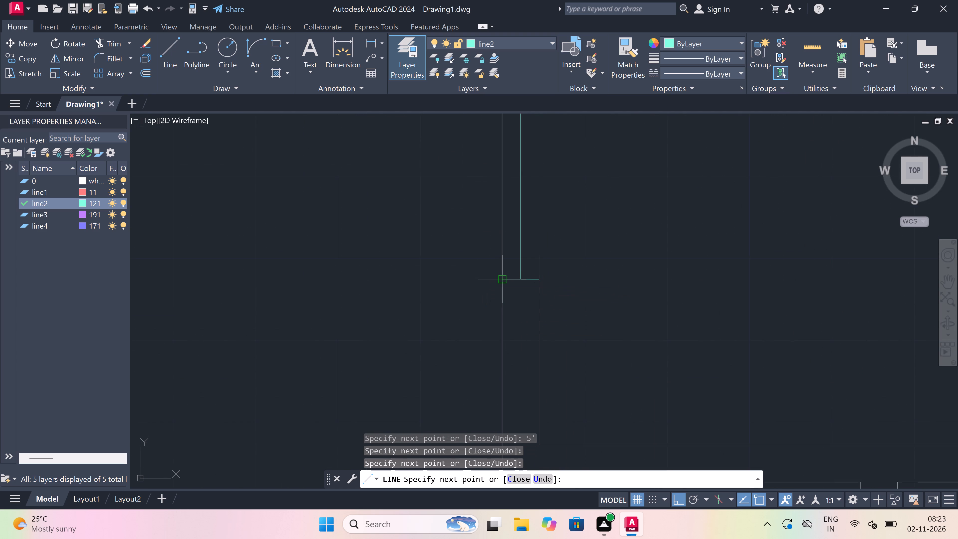
key(Escape)
Trim both wall face lines between the end lines of the northwest room's 5' window.
text(tr)
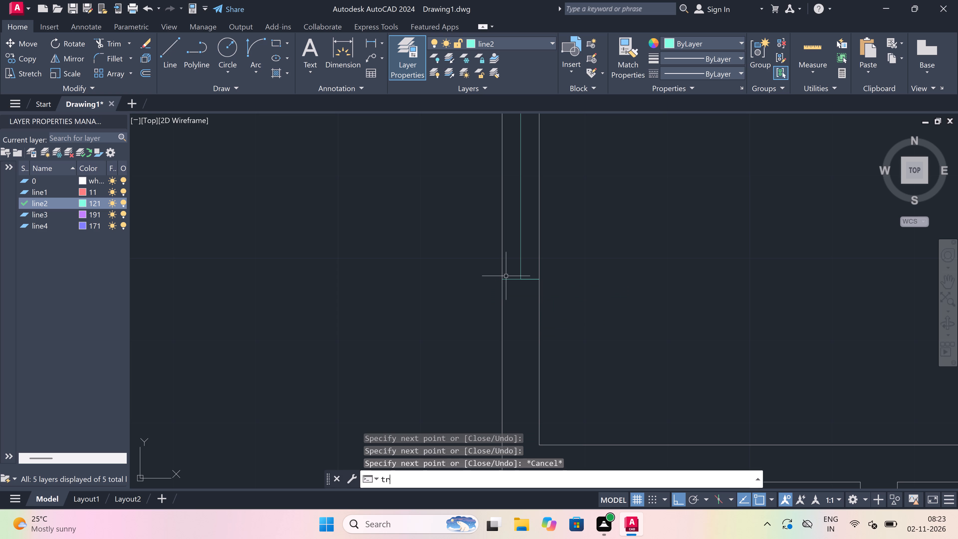
key(space)
scroll(488, 305, down, 5)
scroll(498, 264, up, 2)
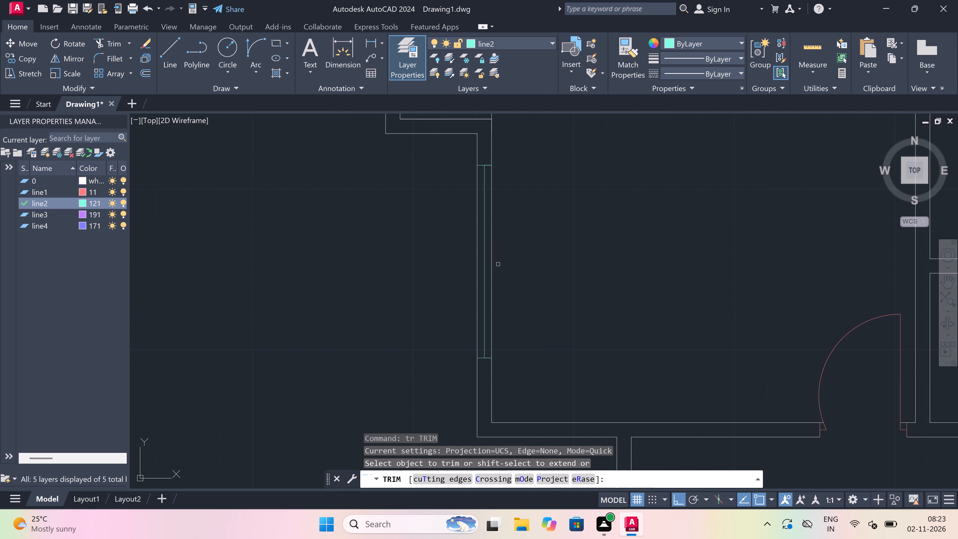
click(493, 255)
click(477, 257)
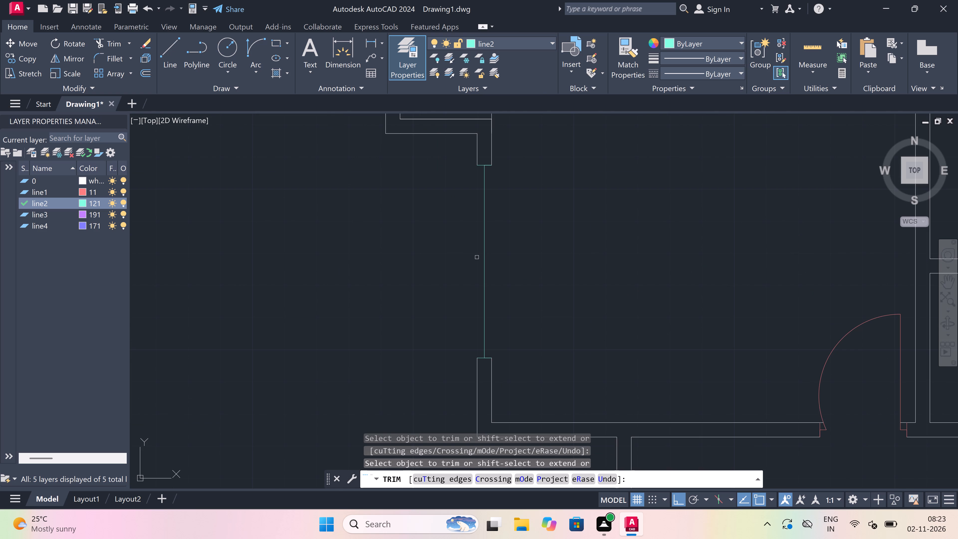
key(Escape)
Draw the two face lines of the northwest room's 5' west-wall window on layer line2, joining the corresponding corners of its end lines.
key(l)
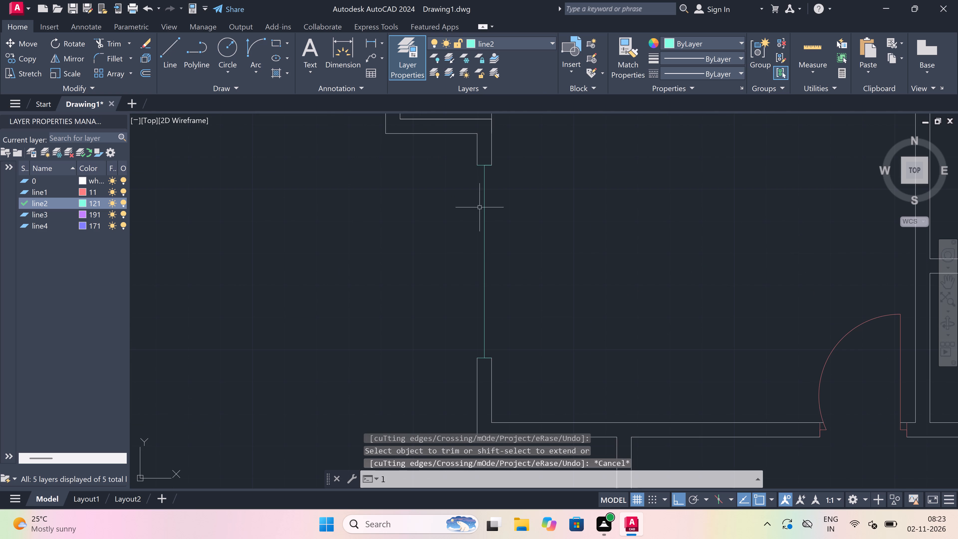
key(space)
click(472, 164)
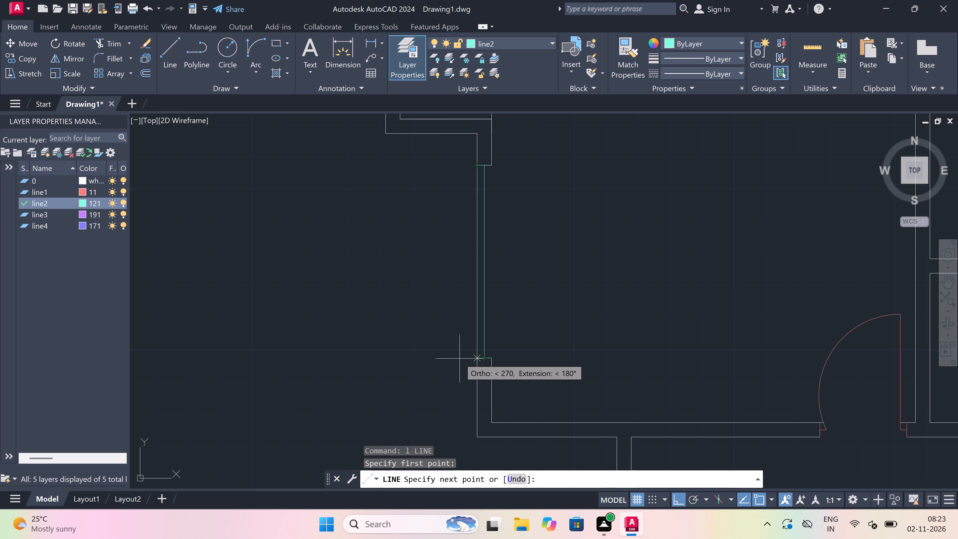
click(473, 358)
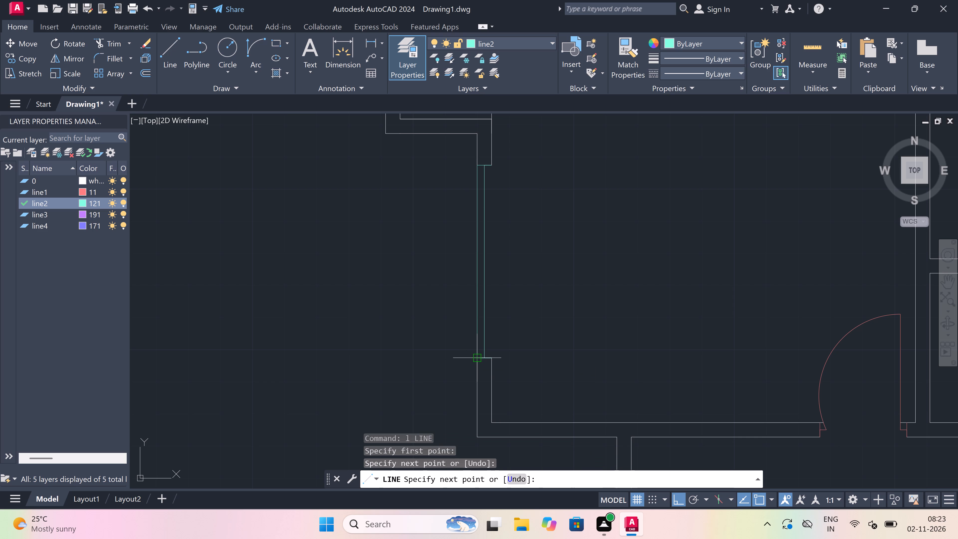
key(Escape)
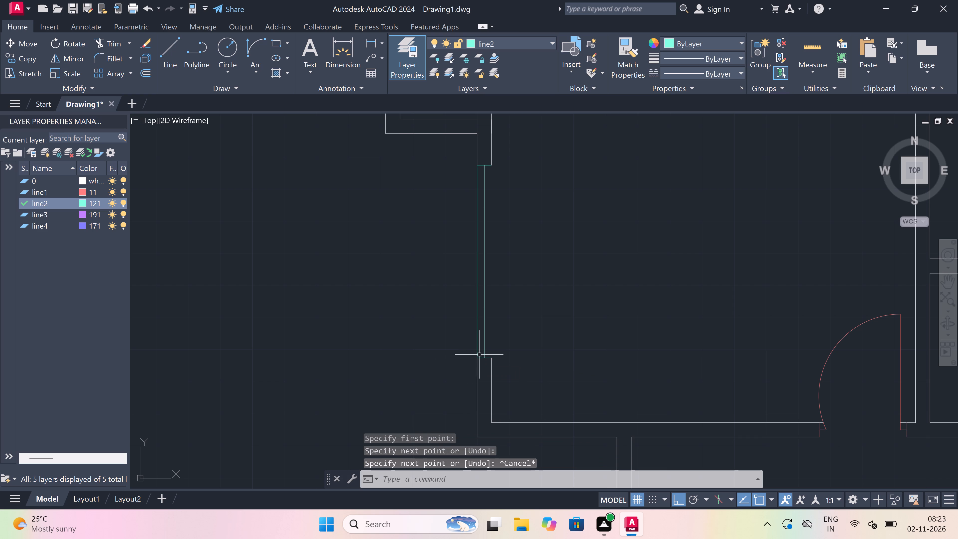
key(space)
drag(494, 358, 494, 339)
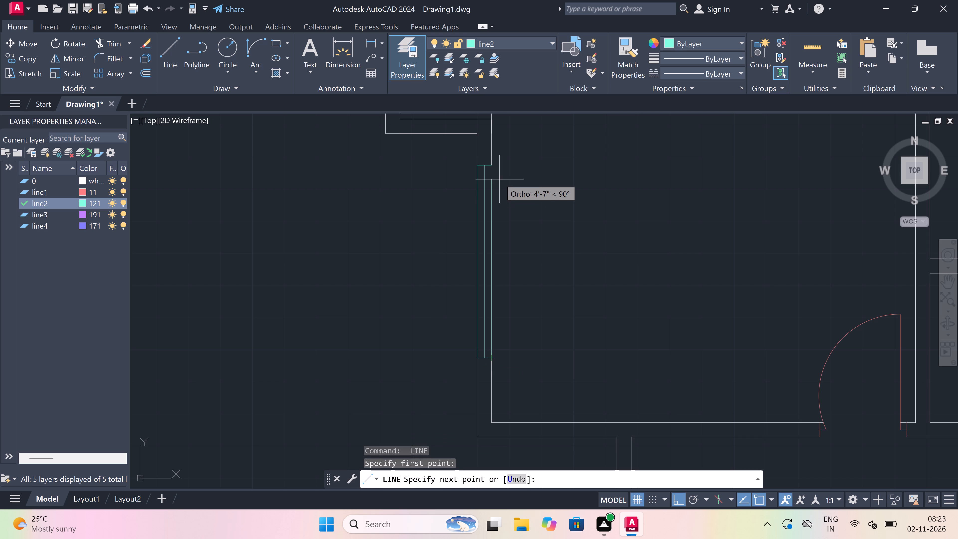
click(495, 166)
key(Escape)
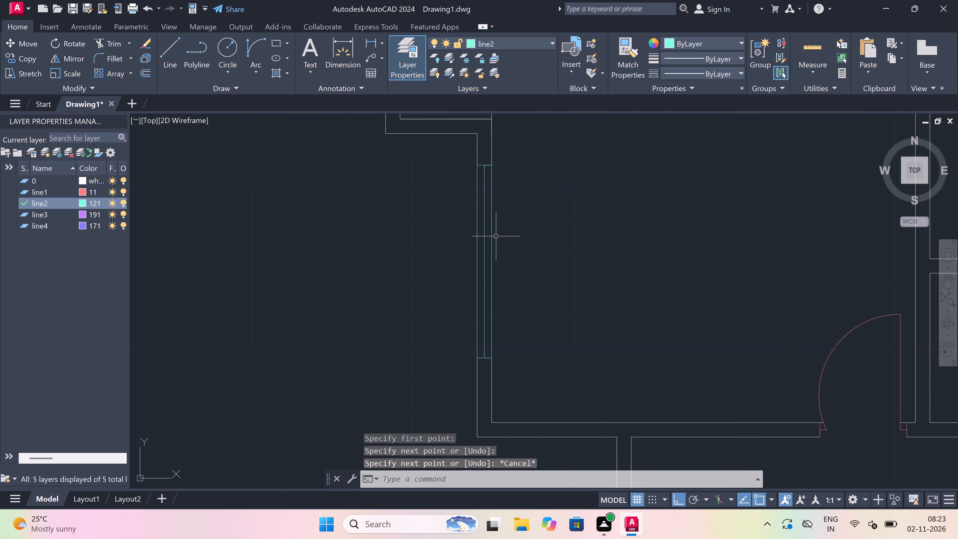
Draw the end lines and 5' centre line of an opening in the northwest room's north wall, between the hatched shaft and the door.
scroll(481, 255, down, 5)
key(space)
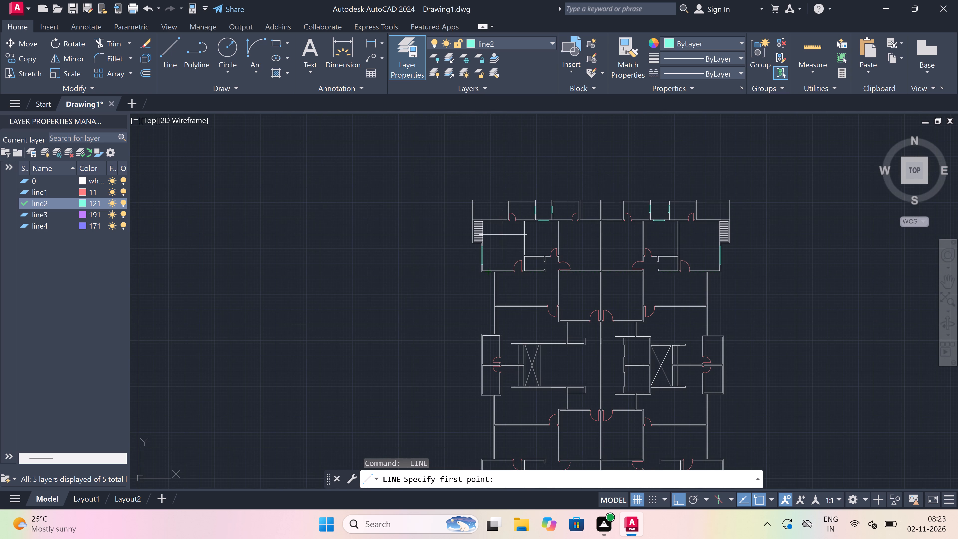
scroll(503, 197, up, 2)
scroll(503, 197, down, 3)
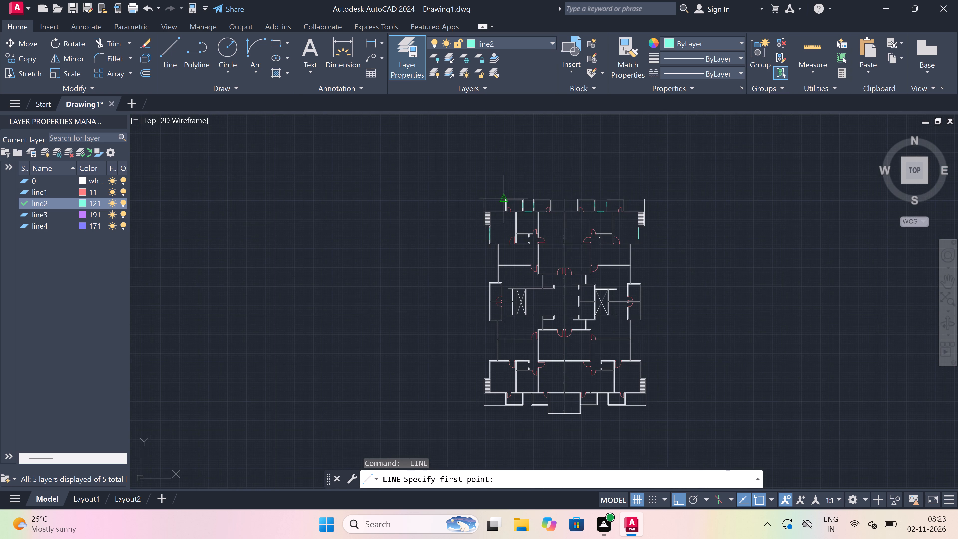
scroll(503, 203, up, 3)
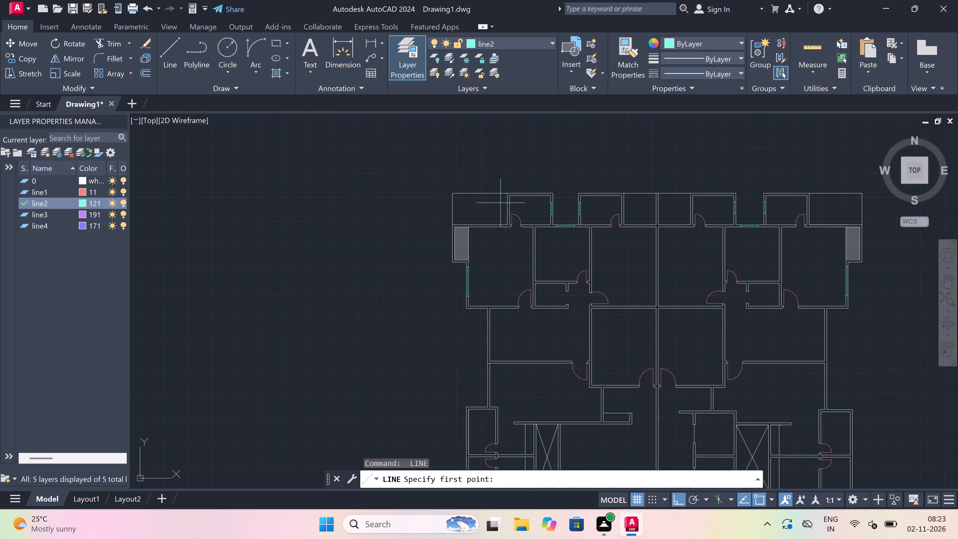
scroll(463, 230, up, 4)
scroll(498, 236, up, 1)
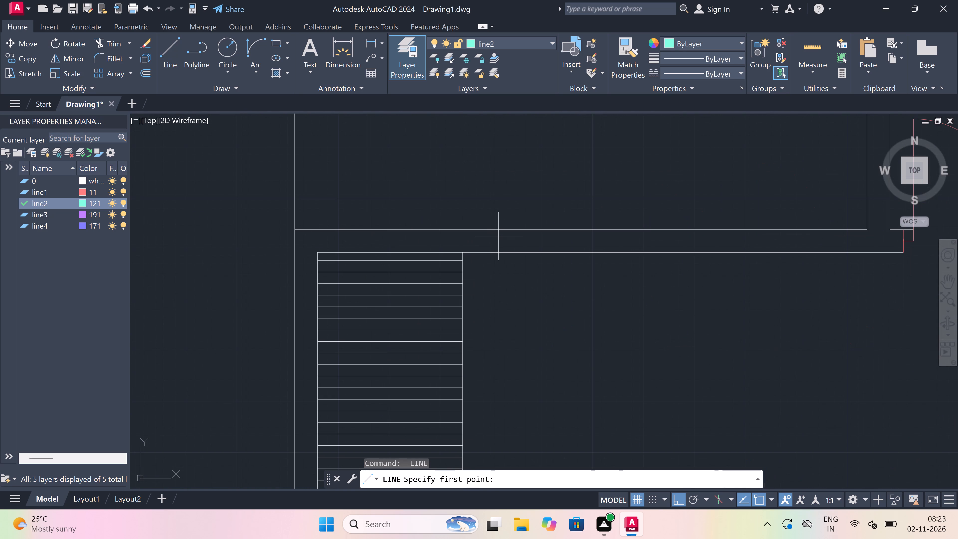
click(499, 232)
drag(500, 256, 500, 251)
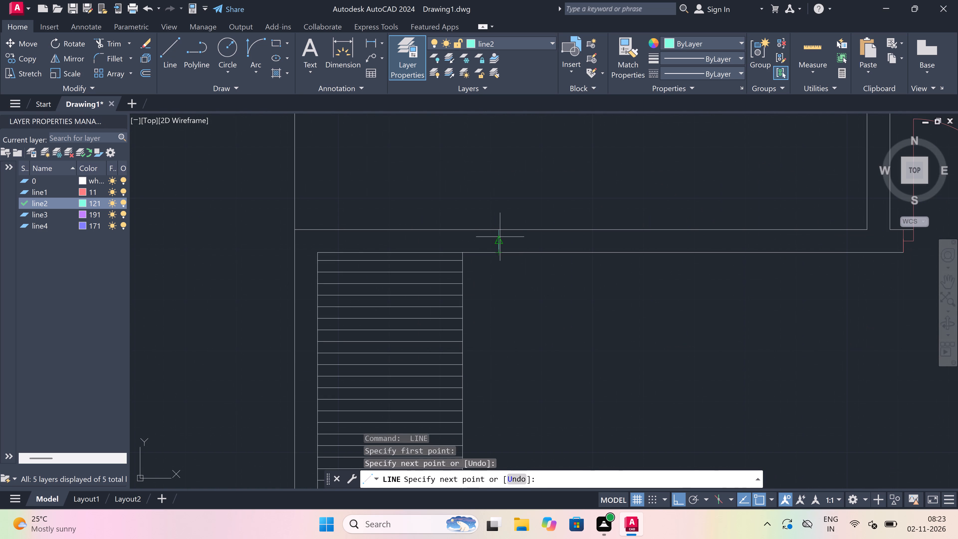
click(500, 237)
scroll(500, 236, up, 3)
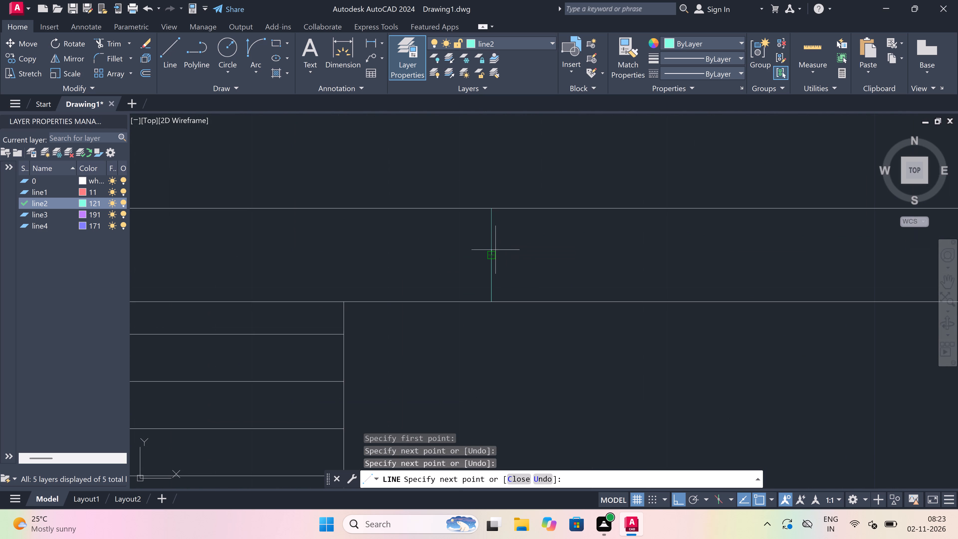
click(495, 250)
scroll(495, 250, down, 3)
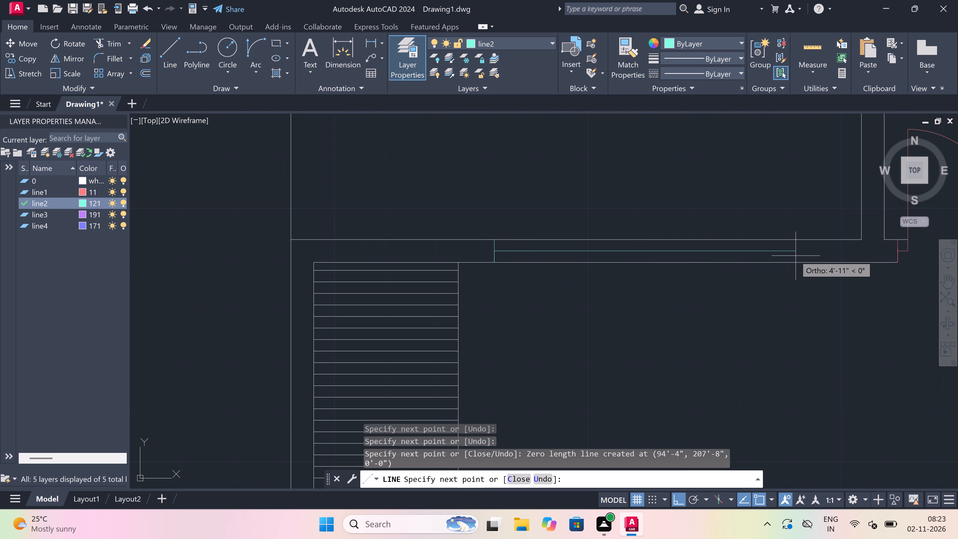
scroll(796, 255, up, 2)
key(5)
text(')
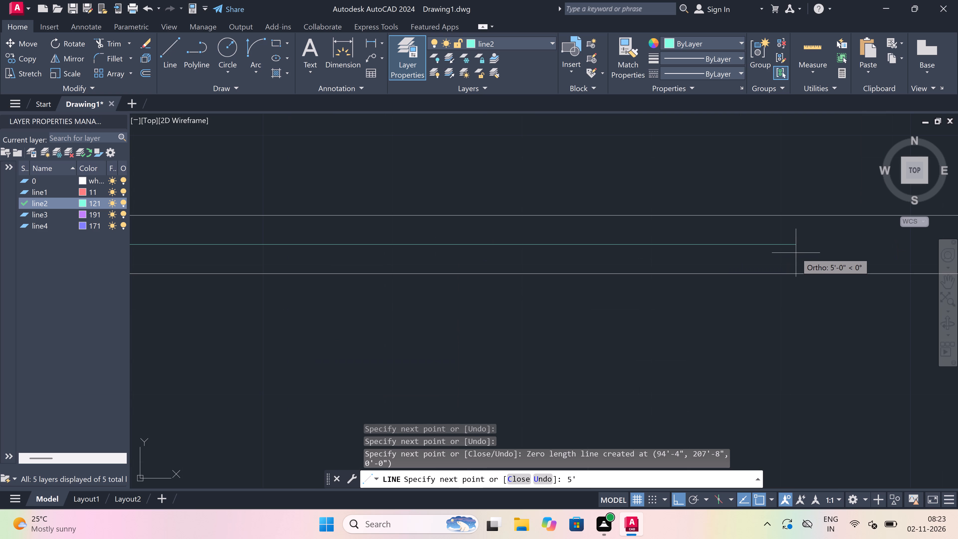
key(space)
scroll(796, 253, down, 2)
scroll(799, 238, up, 3)
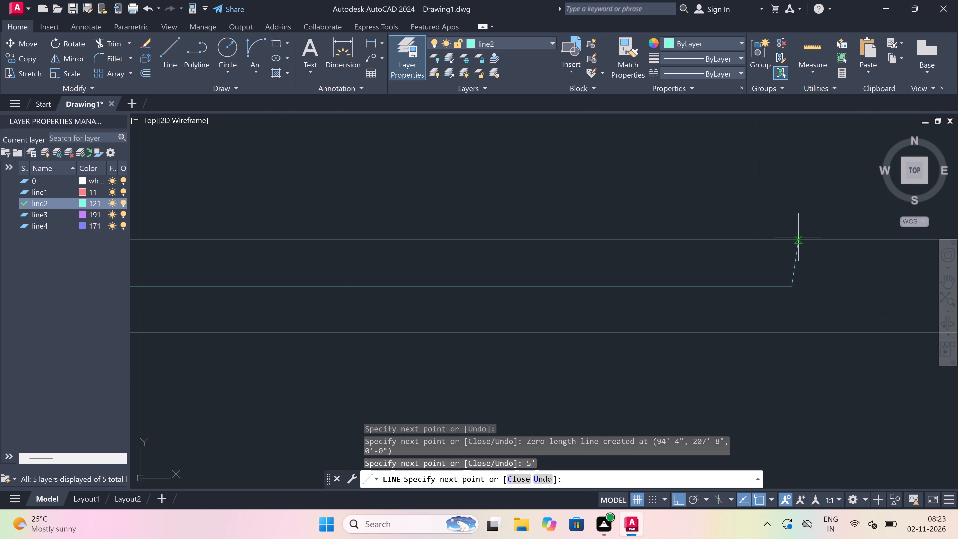
click(795, 241)
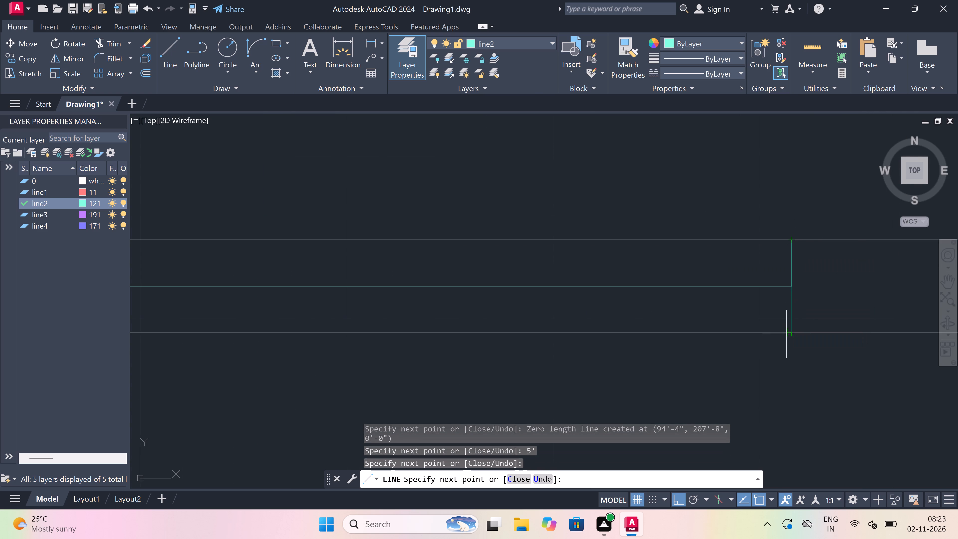
click(788, 333)
key(Escape)
click(789, 330)
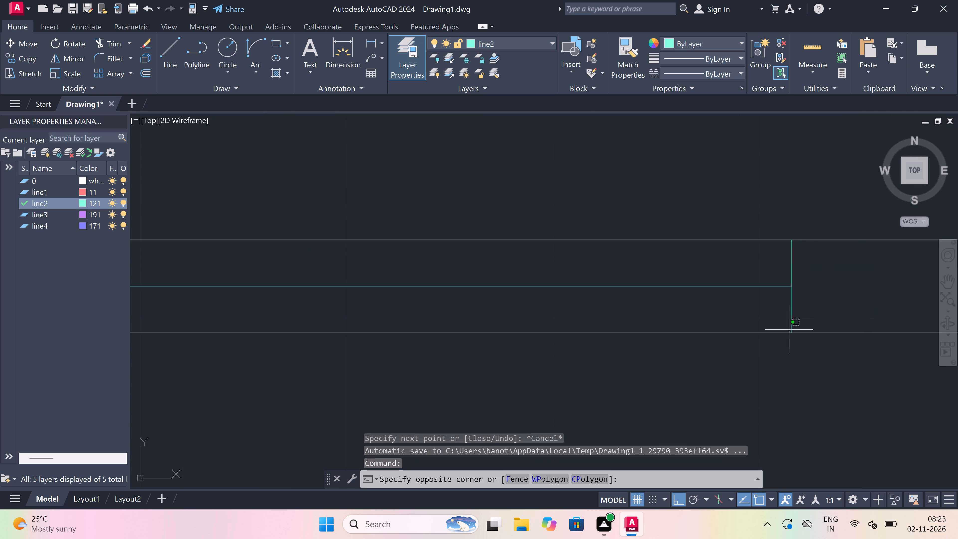
scroll(788, 328, down, 2)
key(Escape)
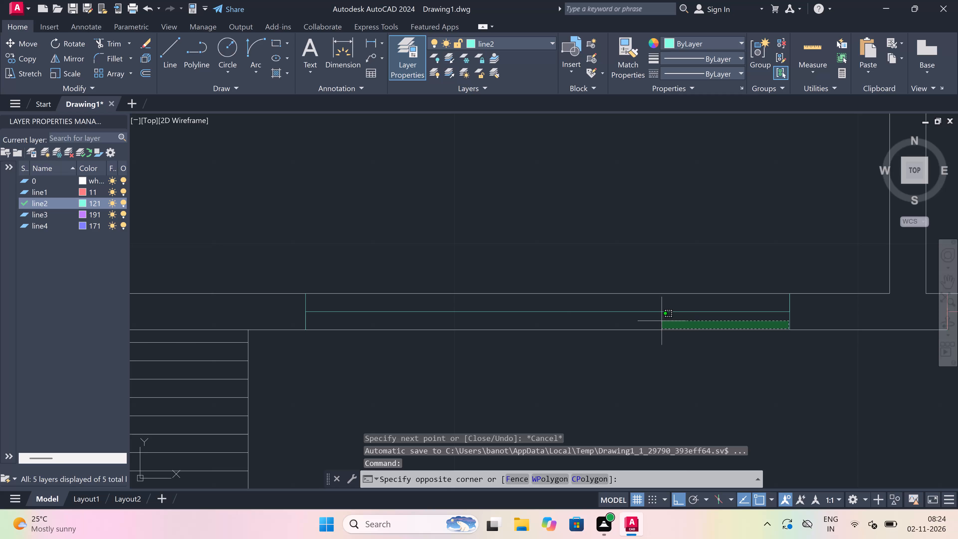
Trim both wall face lines between the end lines of the 5' opening in the northwest room's north wall.
text(tr)
key(space)
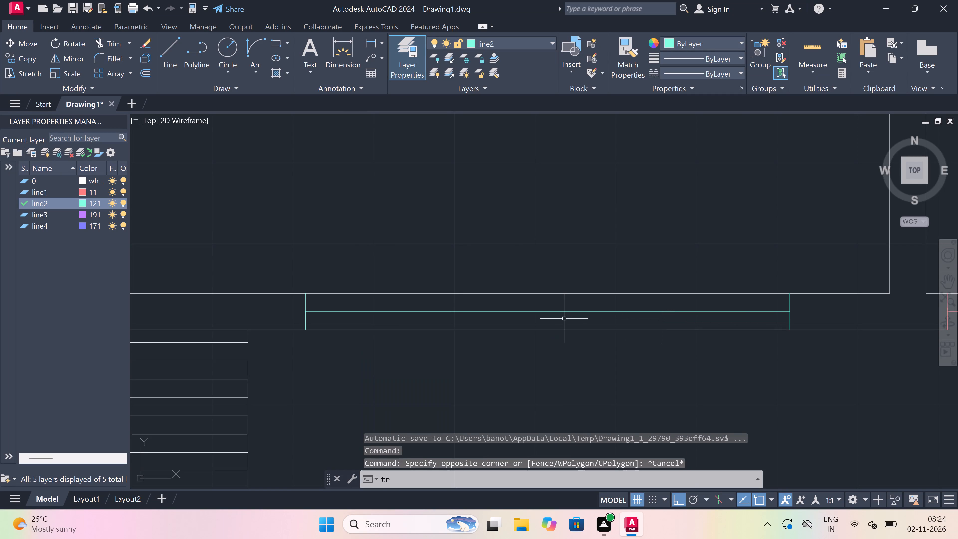
click(561, 331)
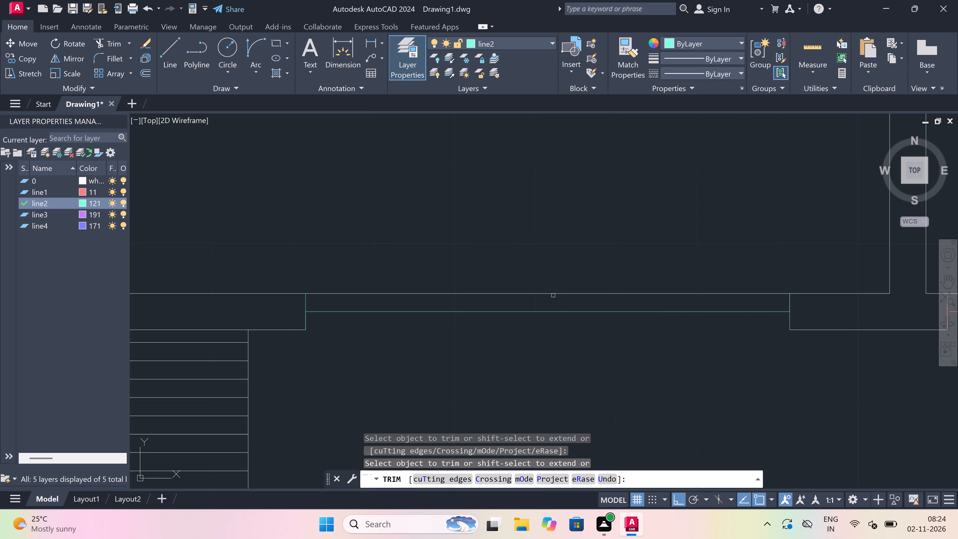
click(553, 292)
key(Escape)
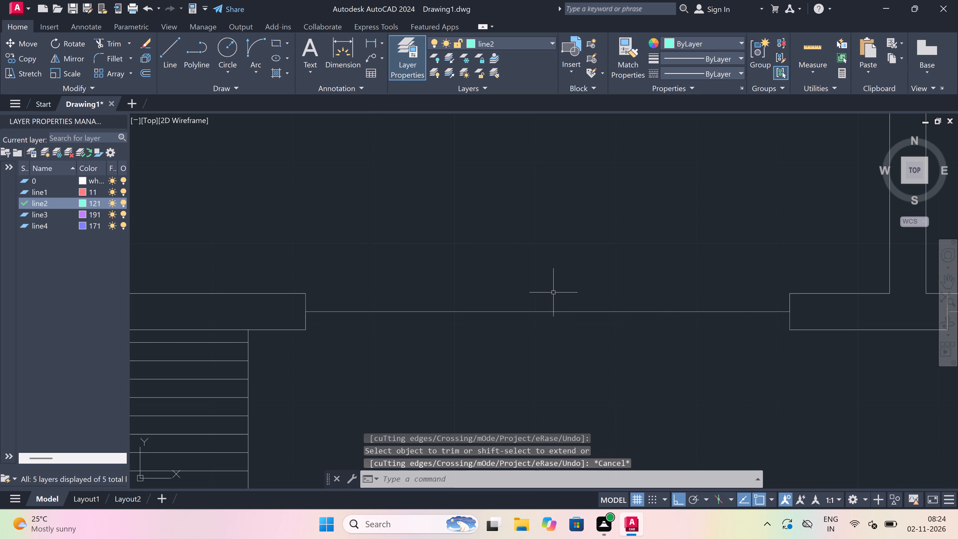
Draw the north-wall opening's two face lines on layer line2, joining the corresponding corners of its end lines.
key(l)
key(space)
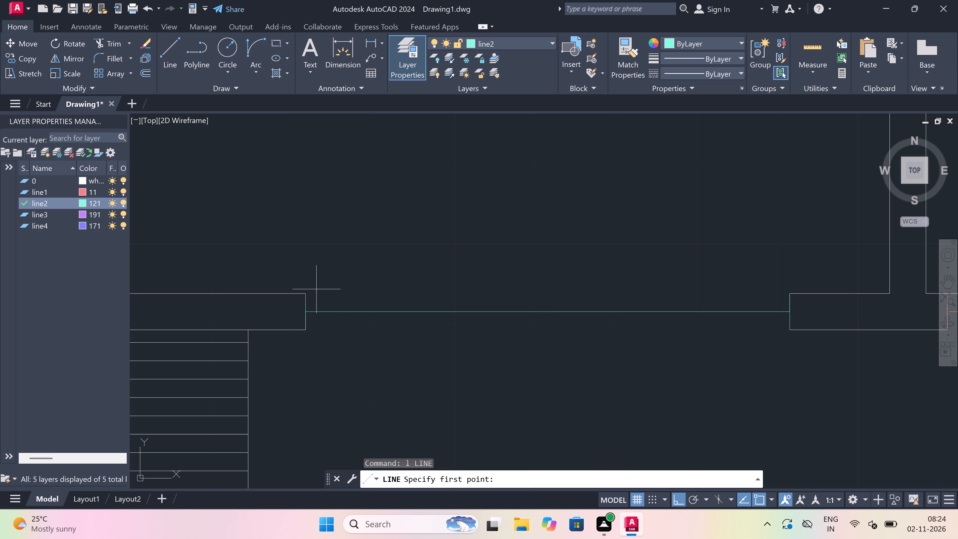
drag(307, 294, 309, 292)
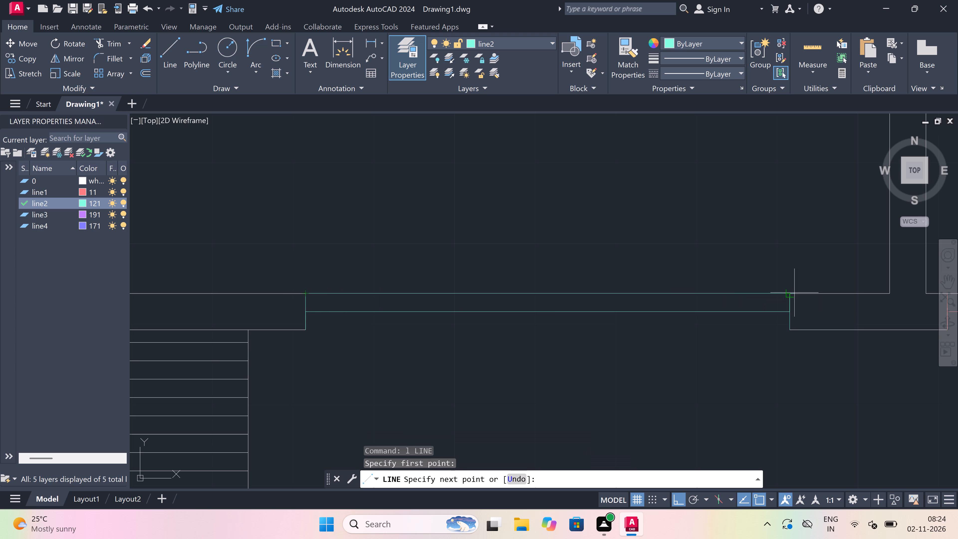
click(792, 294)
key(Escape)
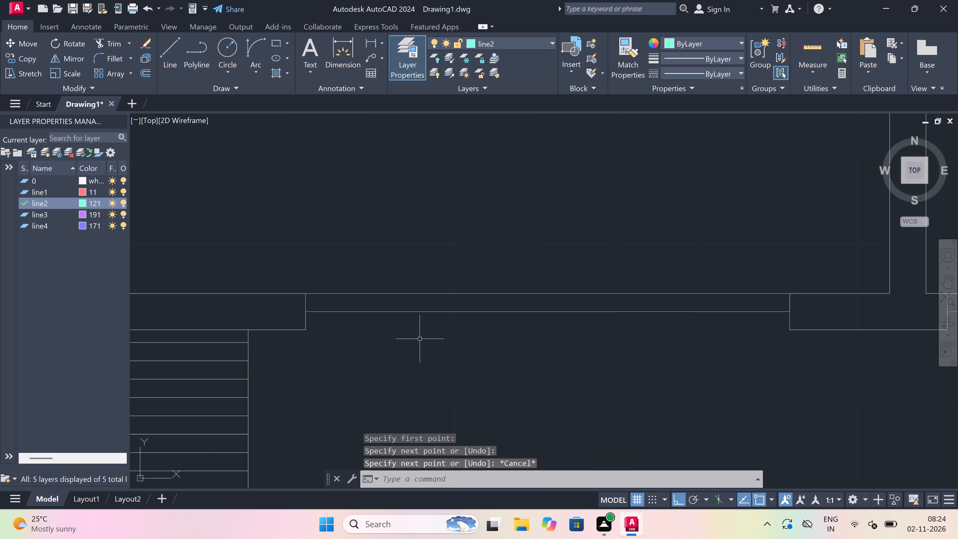
key(space)
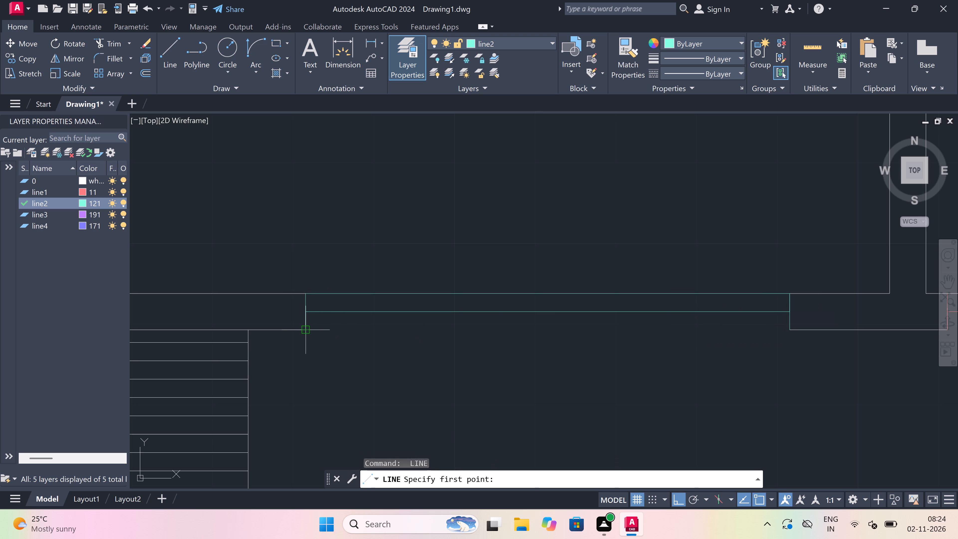
drag(307, 327, 316, 330)
click(787, 330)
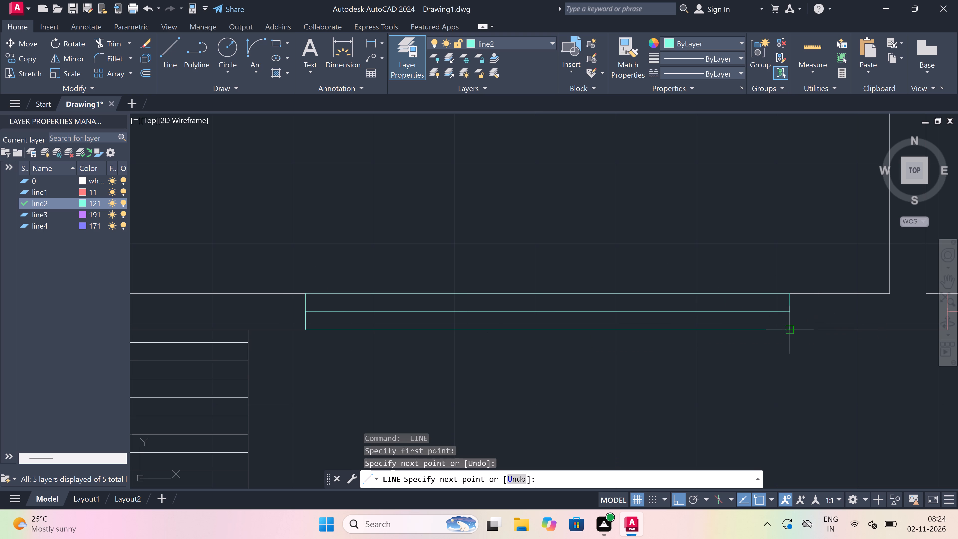
key(Escape)
Draw two short cross lines from the opening's centre line: one to the south face west of midpoint, one to the north face east of it.
key(space)
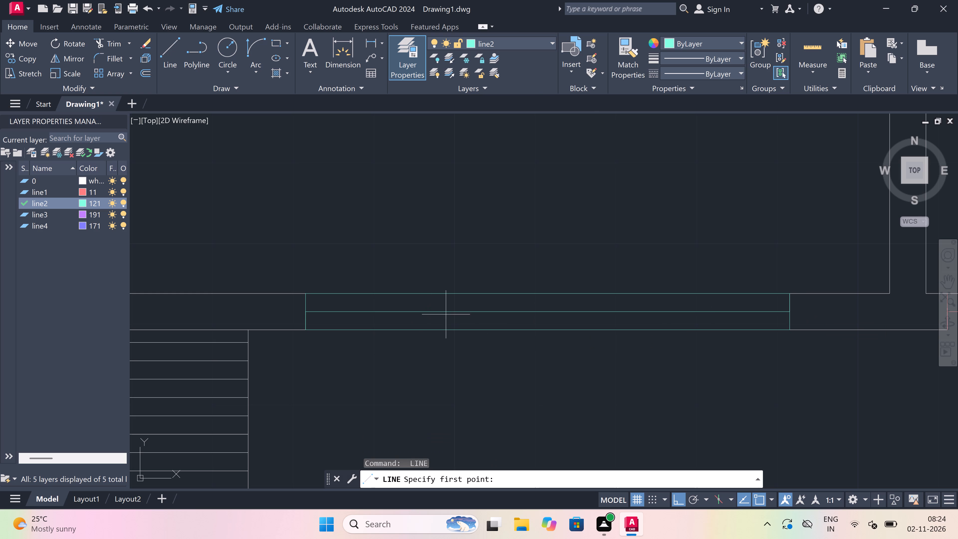
click(472, 313)
click(475, 328)
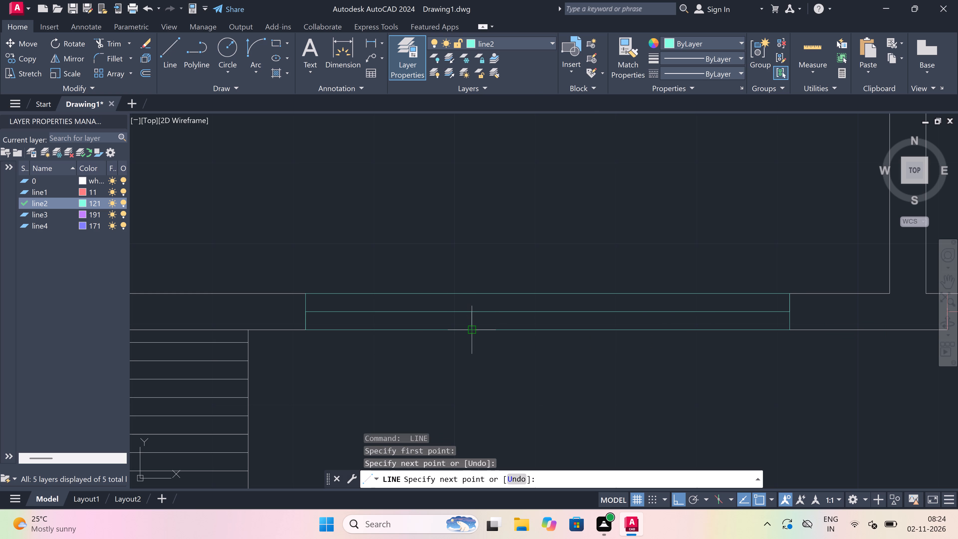
key(Escape)
key(space)
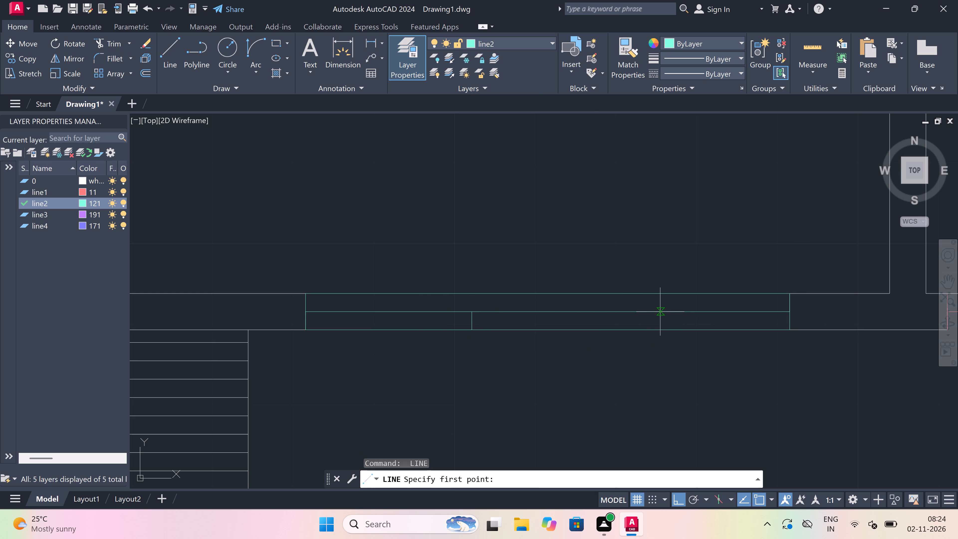
click(646, 312)
click(645, 292)
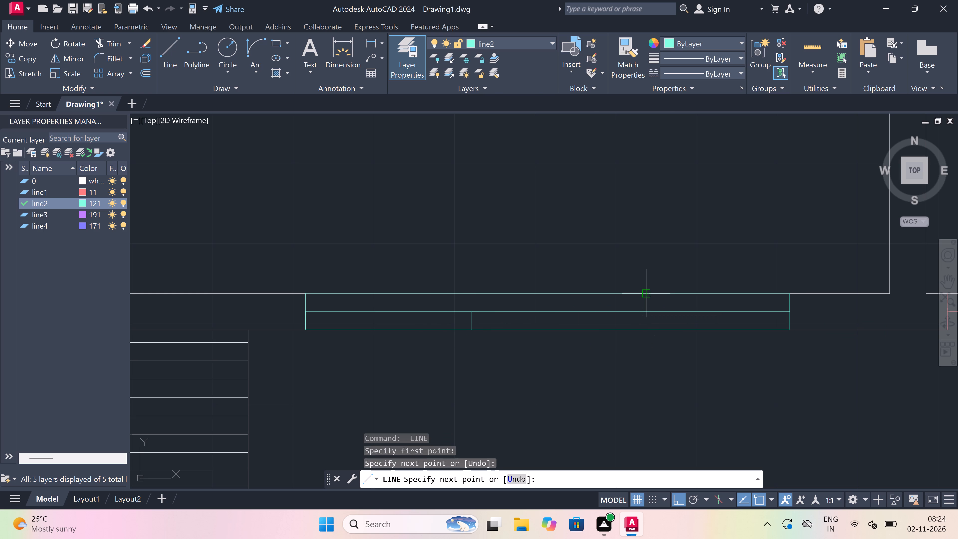
key(Escape)
Trim the opening's north face line east of its cross line and its south face line west of its cross line, leaving two overlapping panels.
text(tr)
key(space)
click(697, 295)
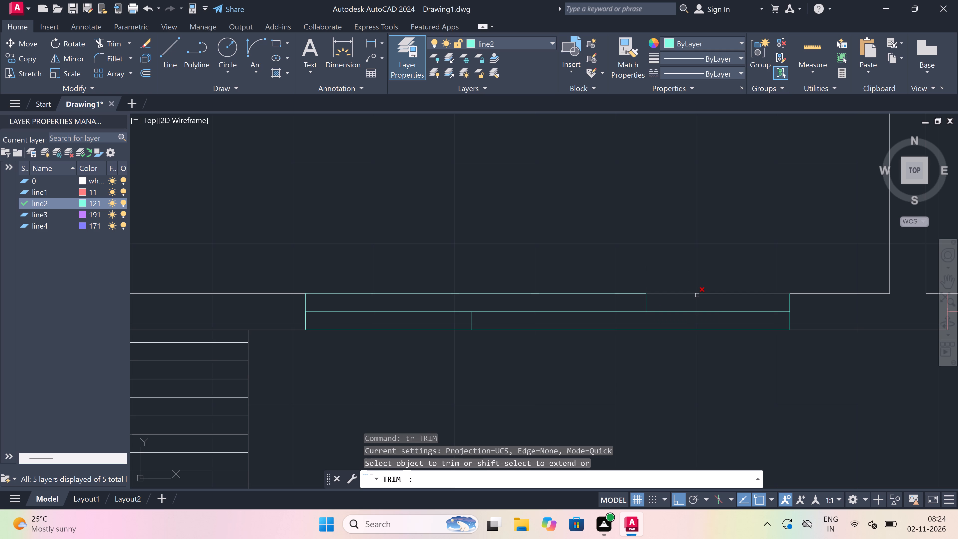
click(457, 328)
click(447, 340)
key(Escape)
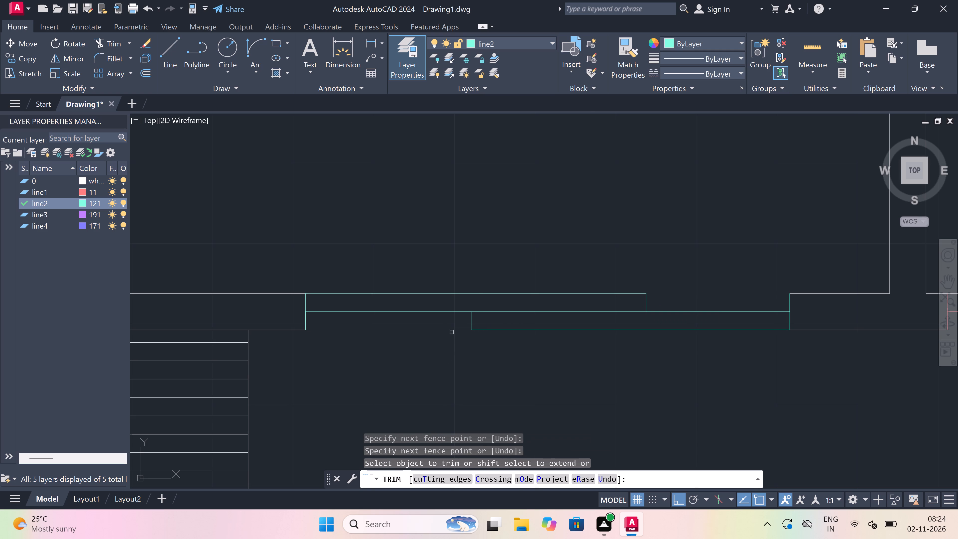
Draw the 5' opening's two end lines and connecting centre line across the northeast room's north wall, just west of the hatched strip.
scroll(483, 290, down, 8)
scroll(608, 273, up, 1)
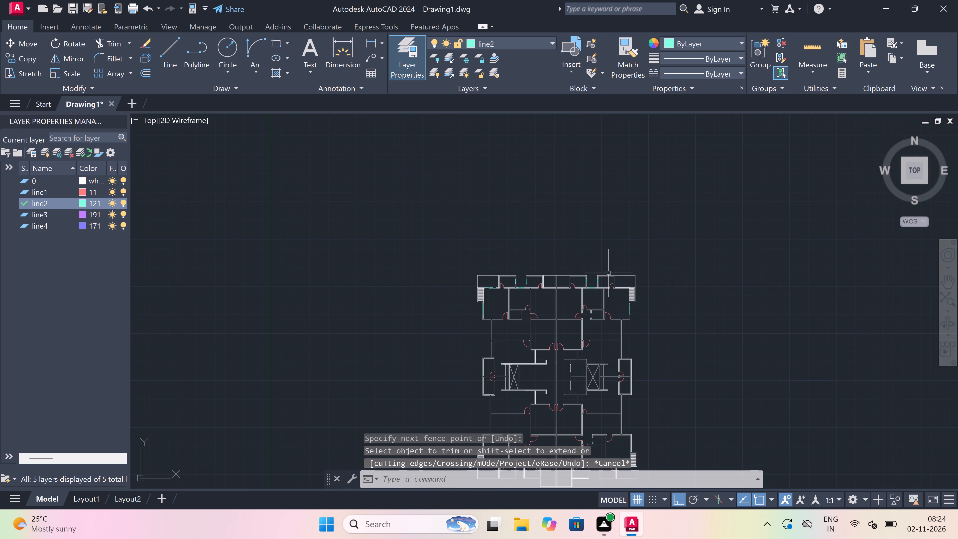
scroll(608, 273, up, 1)
scroll(653, 306, up, 4)
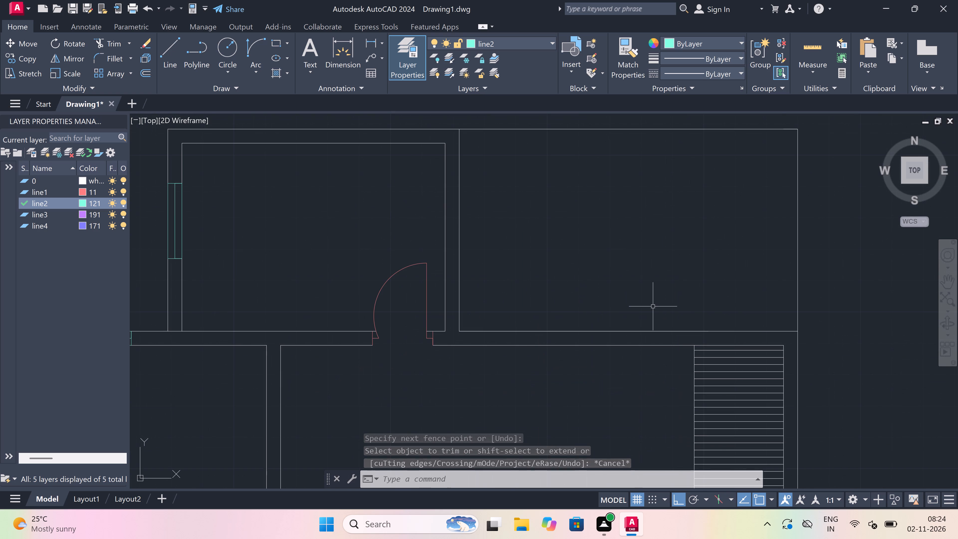
key(l)
key(space)
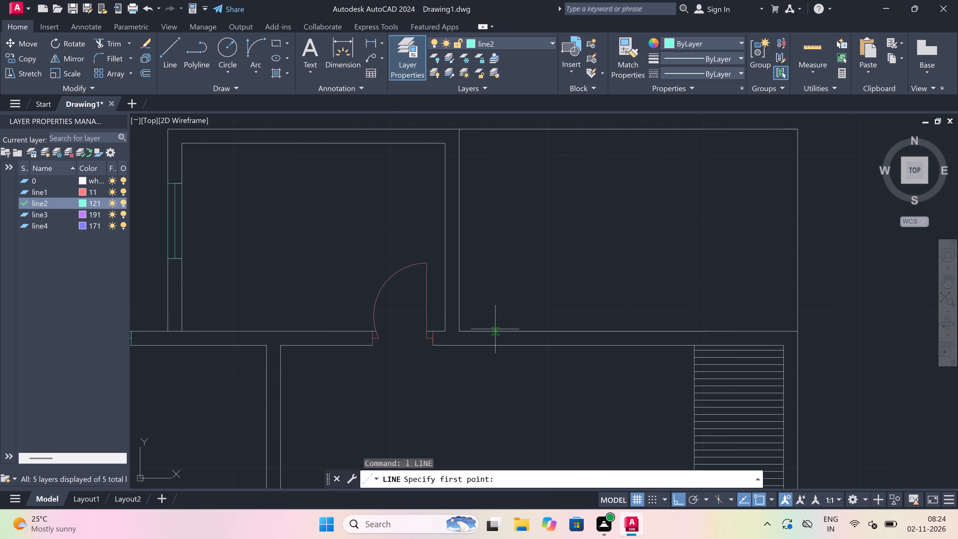
click(485, 332)
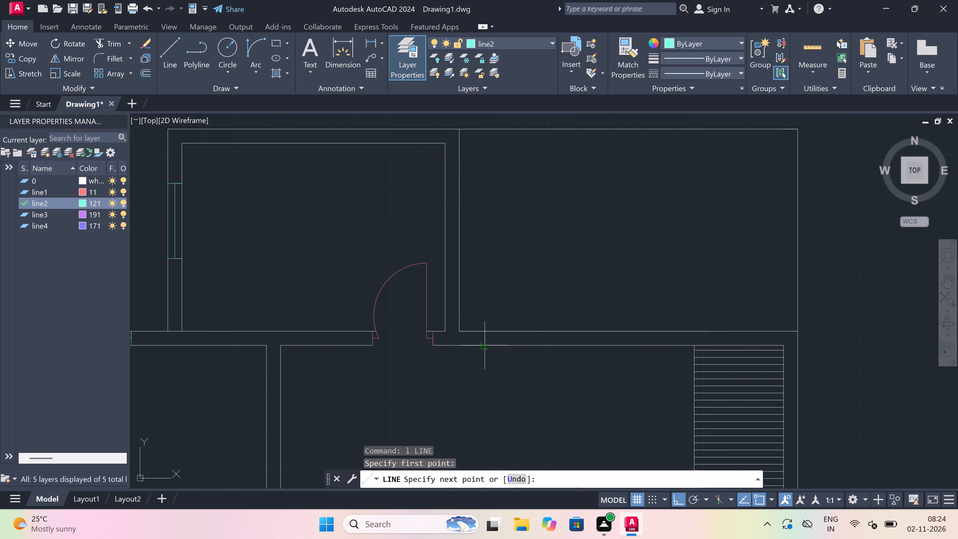
click(488, 346)
click(488, 340)
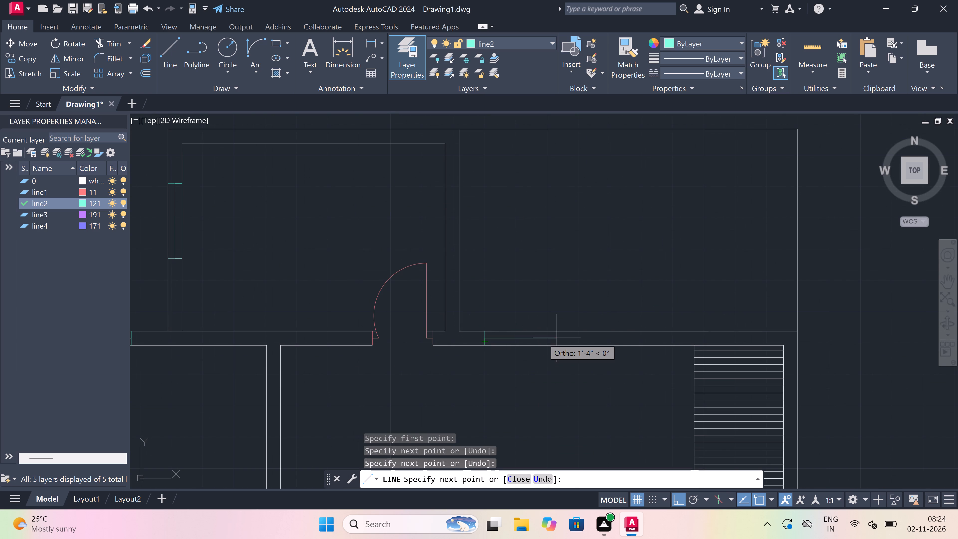
key(5)
text(')
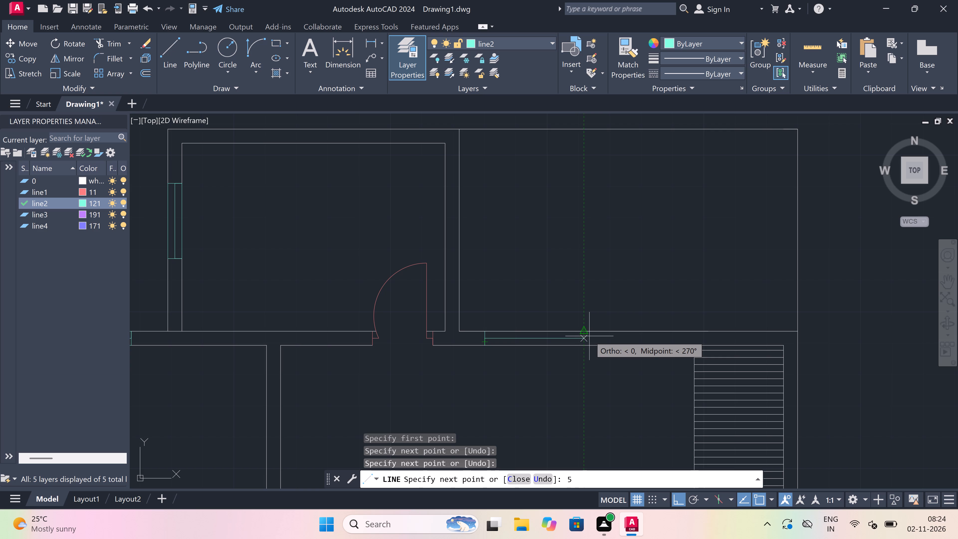
key(space)
scroll(670, 338, up, 3)
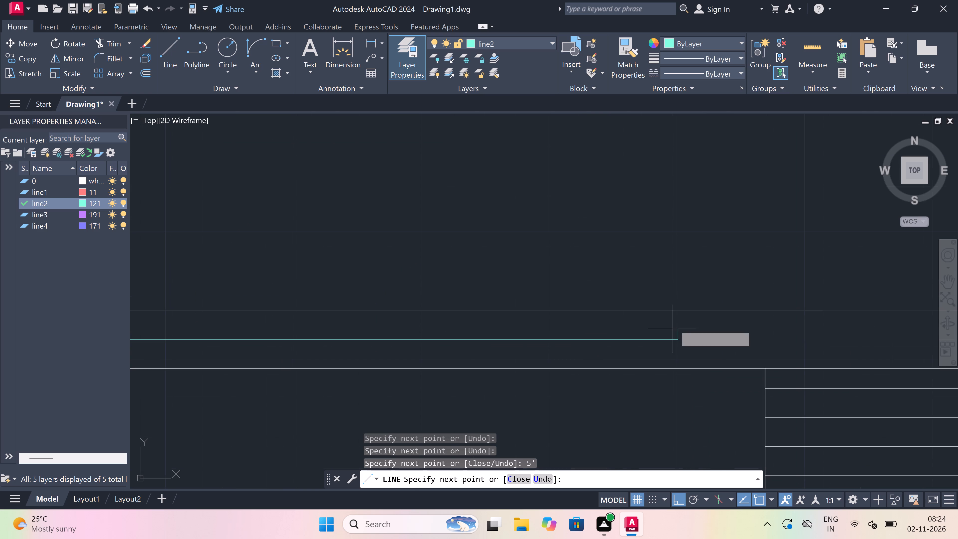
click(677, 314)
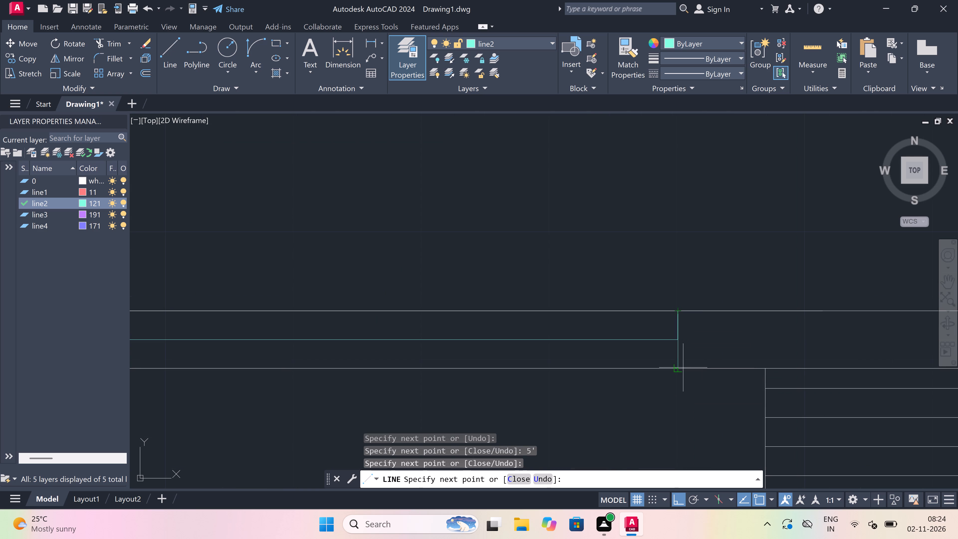
click(679, 367)
key(Escape)
Trim both wall face lines between the end lines of the 5' opening in the northeast room's north wall.
scroll(679, 366, down, 3)
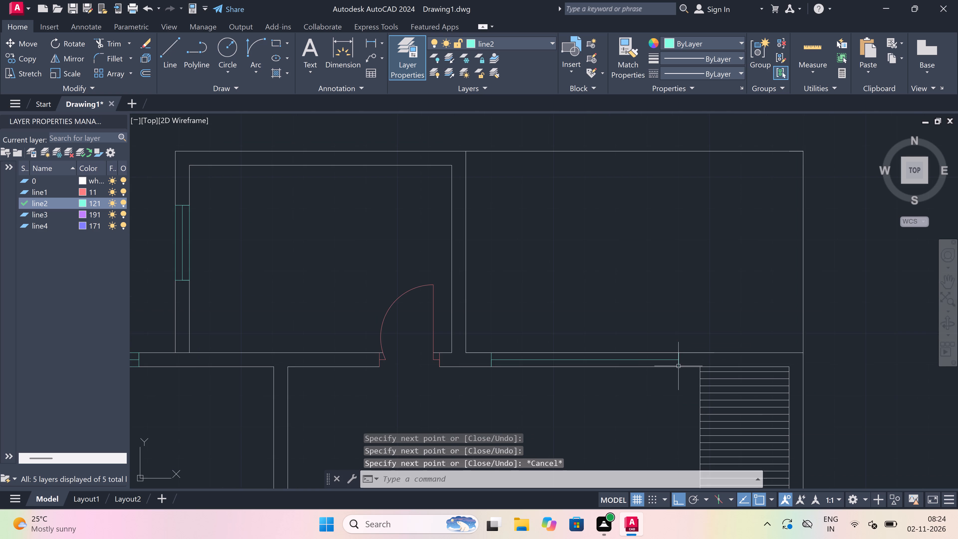
scroll(634, 370, up, 2)
scroll(634, 370, down, 1)
key(t)
key(r)
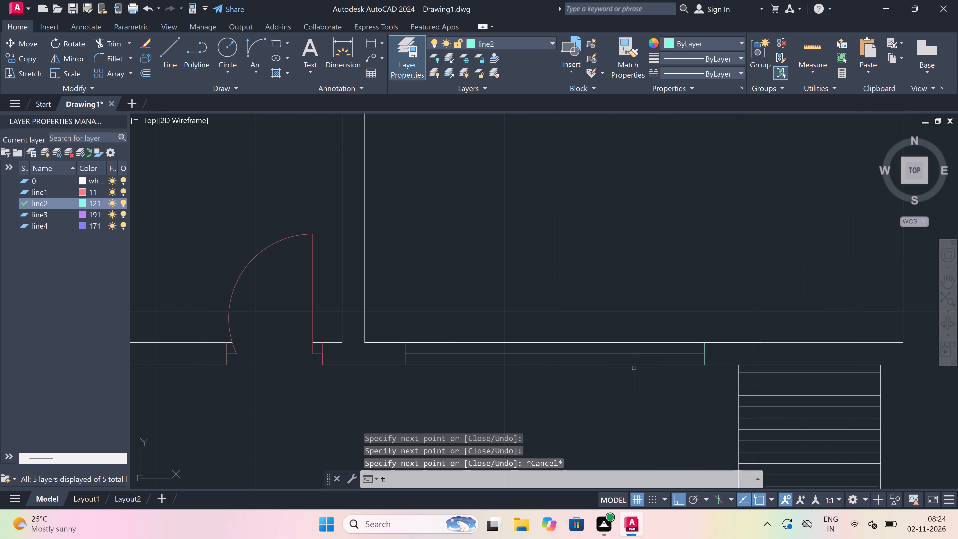
key(space)
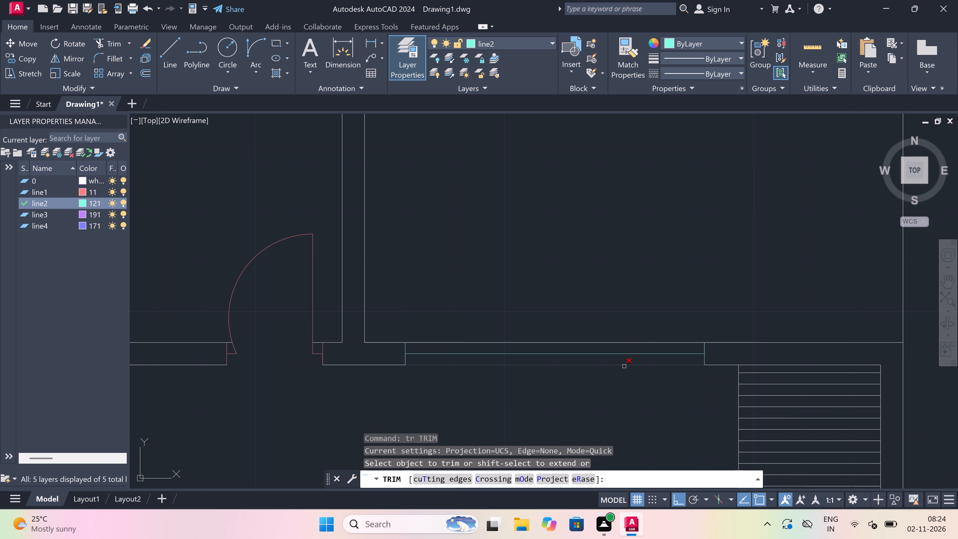
click(624, 366)
click(620, 344)
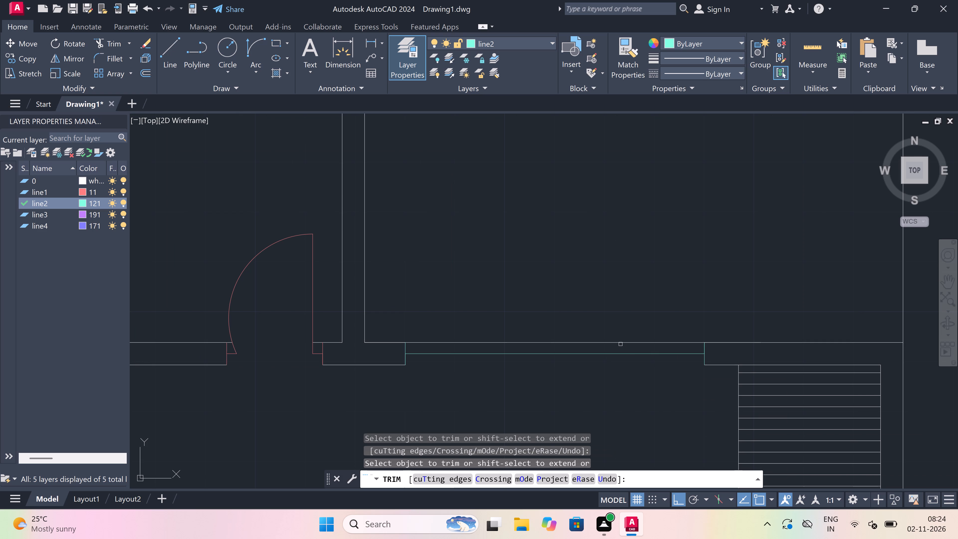
click(620, 344)
key(Escape)
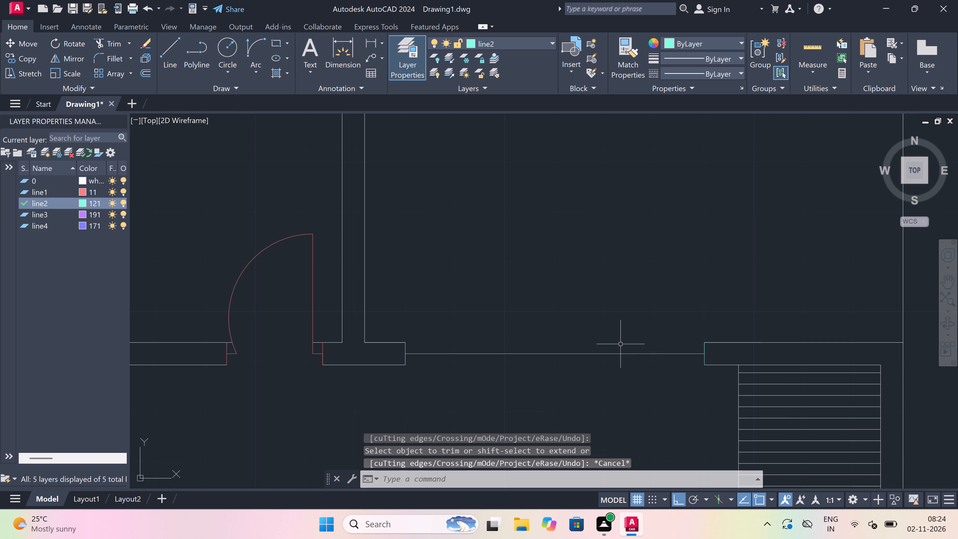
Draw the opening's north and south face lines on layer line2, joining the corresponding corners of its end lines.
key(l)
key(space)
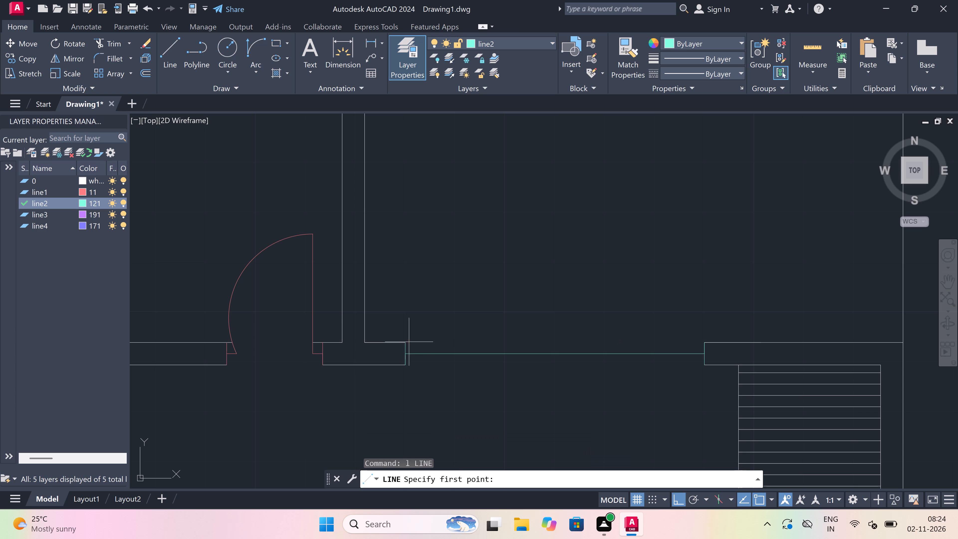
click(407, 341)
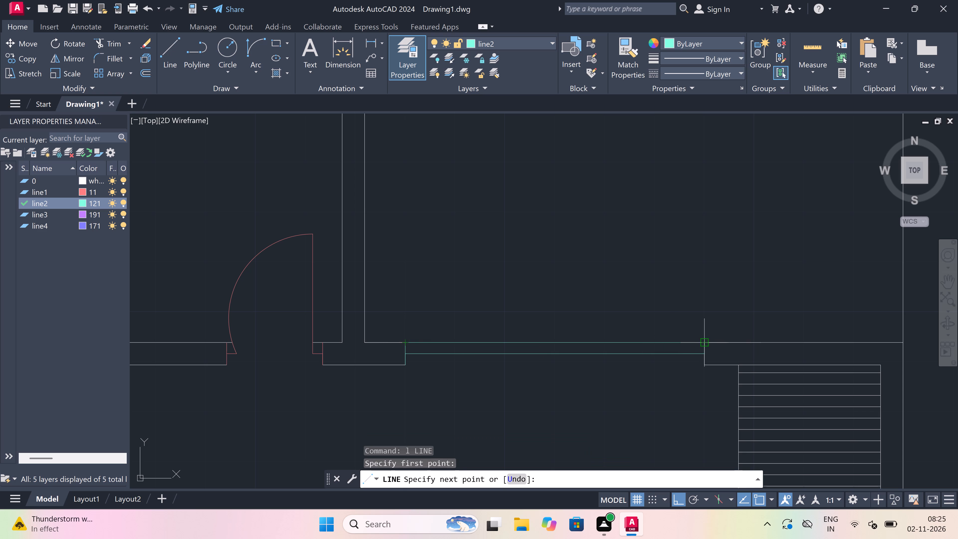
click(703, 344)
key(Escape)
key(space)
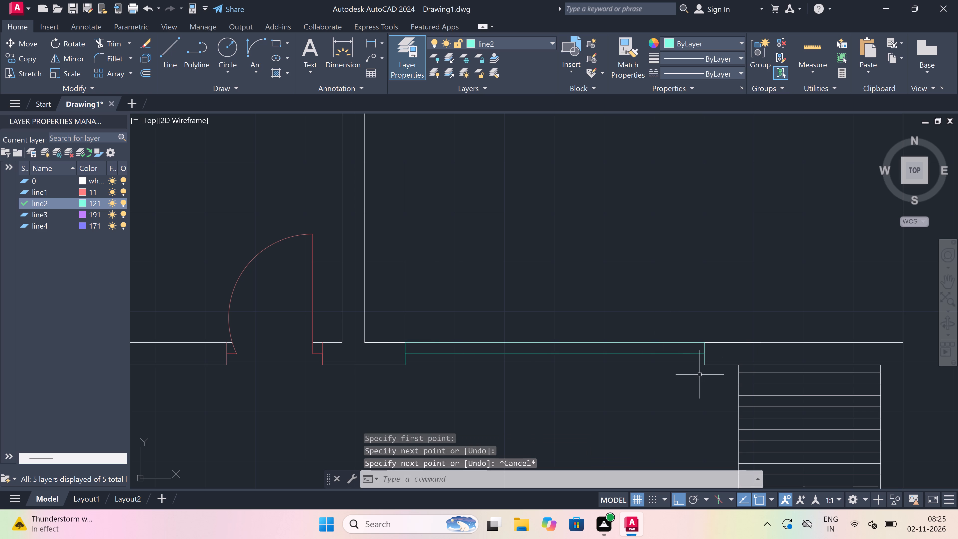
drag(703, 363, 700, 363)
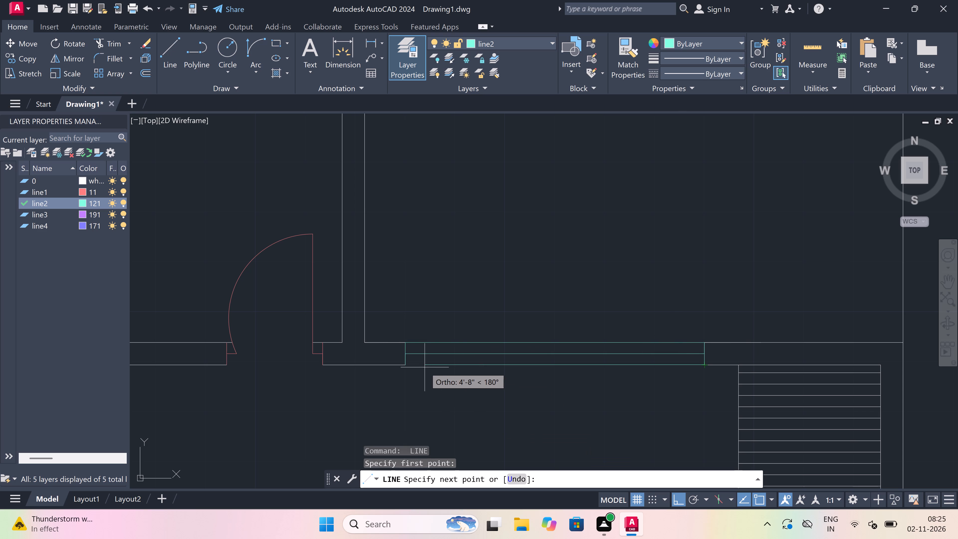
click(406, 364)
key(Escape)
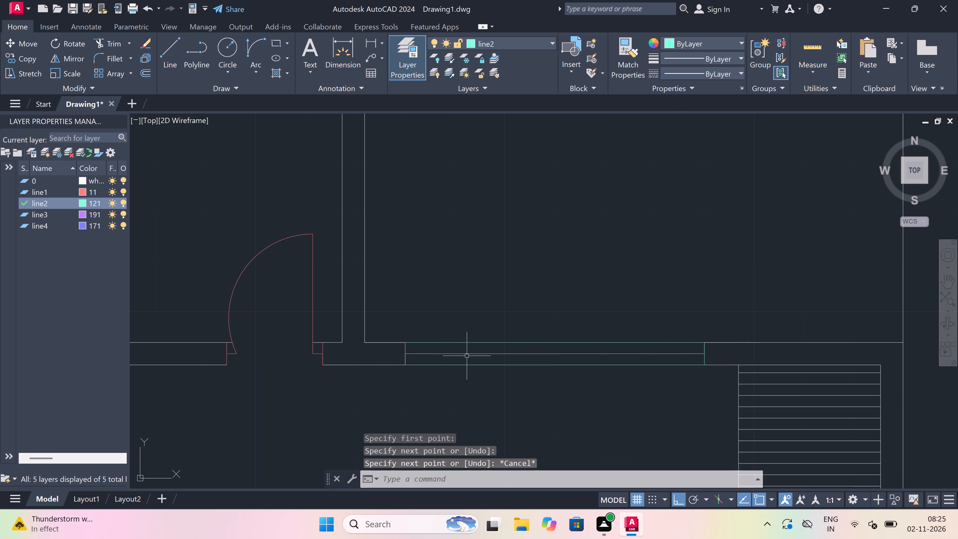
Draw two short cross lines from the opening's centre line: one to the south face west of midpoint, one to the north face east of it.
key(space)
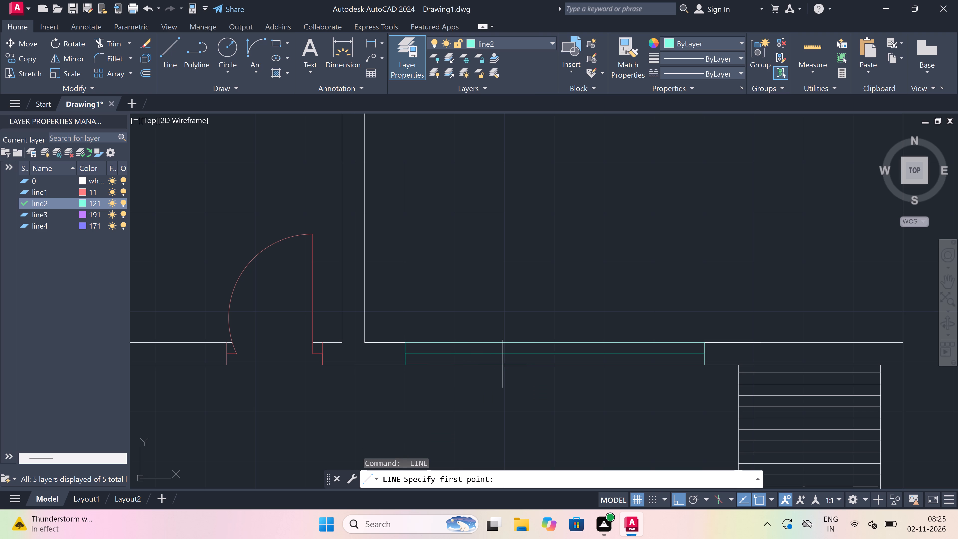
click(499, 364)
click(500, 352)
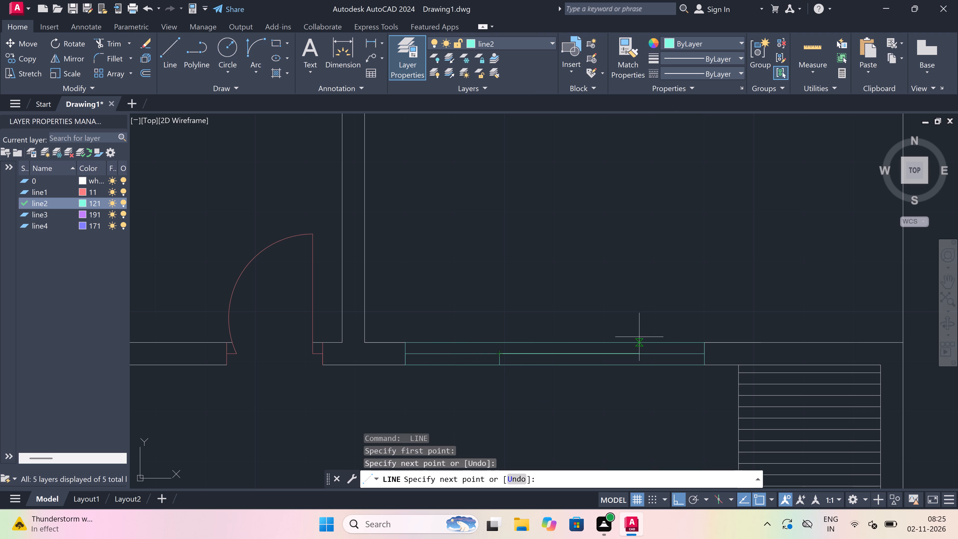
key(Escape)
key(space)
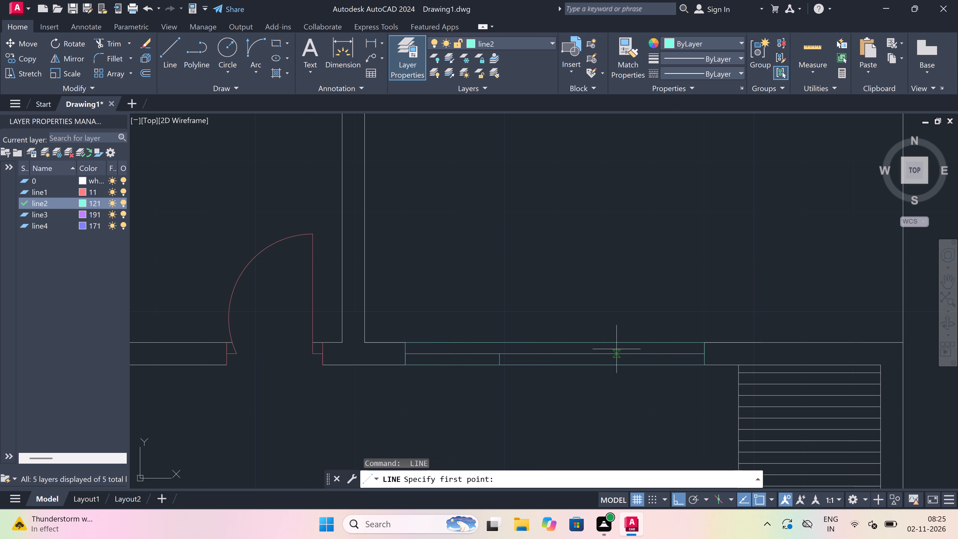
click(610, 353)
click(610, 342)
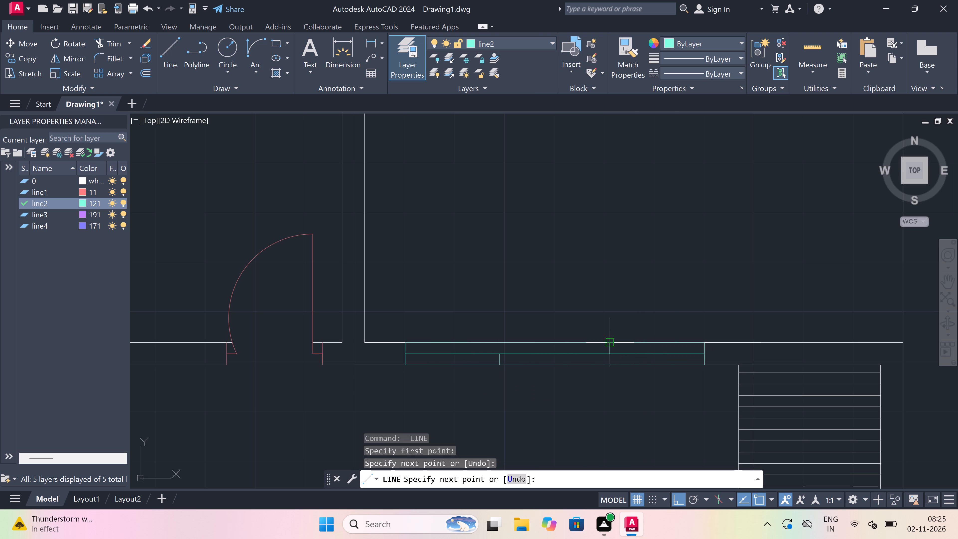
key(Escape)
Trim the opening's north face line east of its cross line and its south face line west of its cross line, leaving two overlapping panels.
key(t)
key(r)
key(space)
click(646, 347)
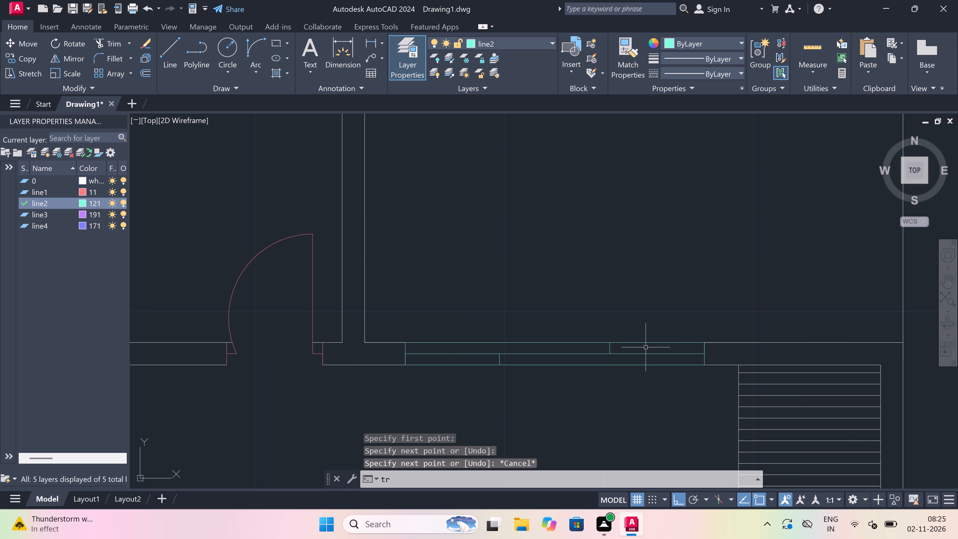
click(641, 319)
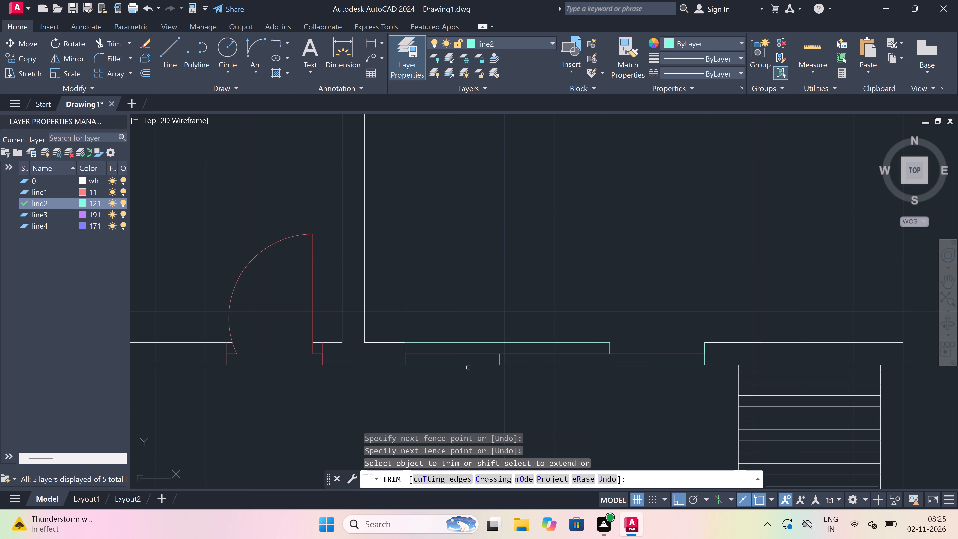
click(468, 367)
key(Escape)
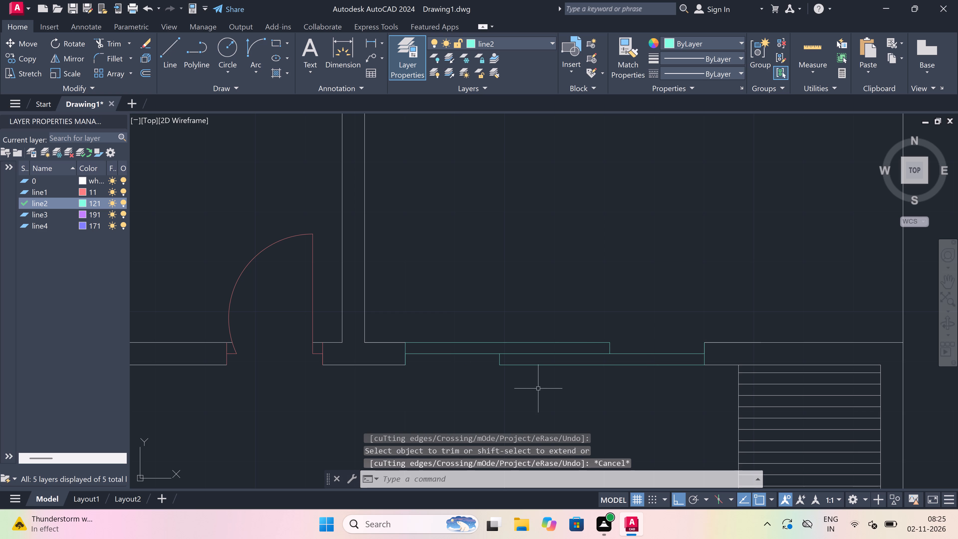
Draw a window's north end line across the east exterior wall, a short distance south of the northeast apartment's middle cross wall.
scroll(579, 336, down, 9)
scroll(557, 358, up, 2)
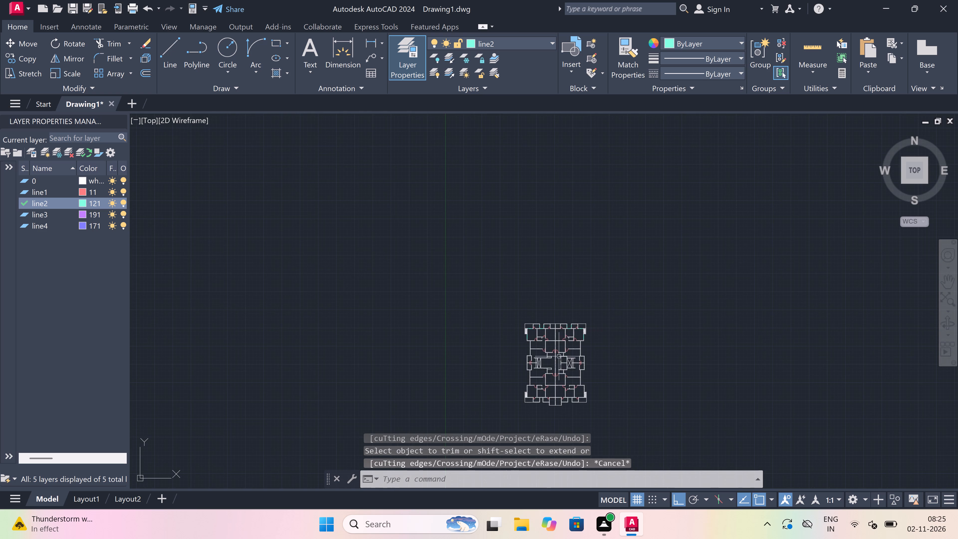
scroll(557, 358, up, 2)
text(l)
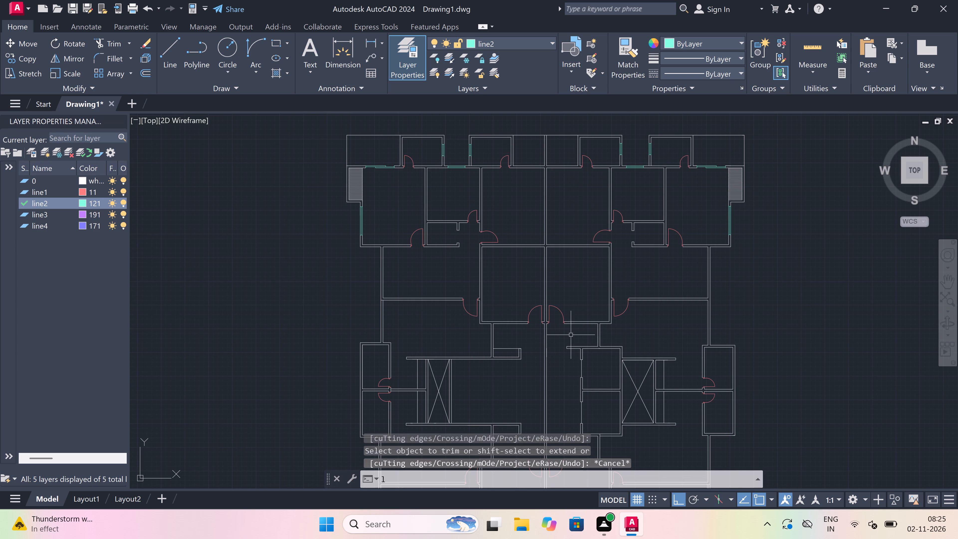
key(space)
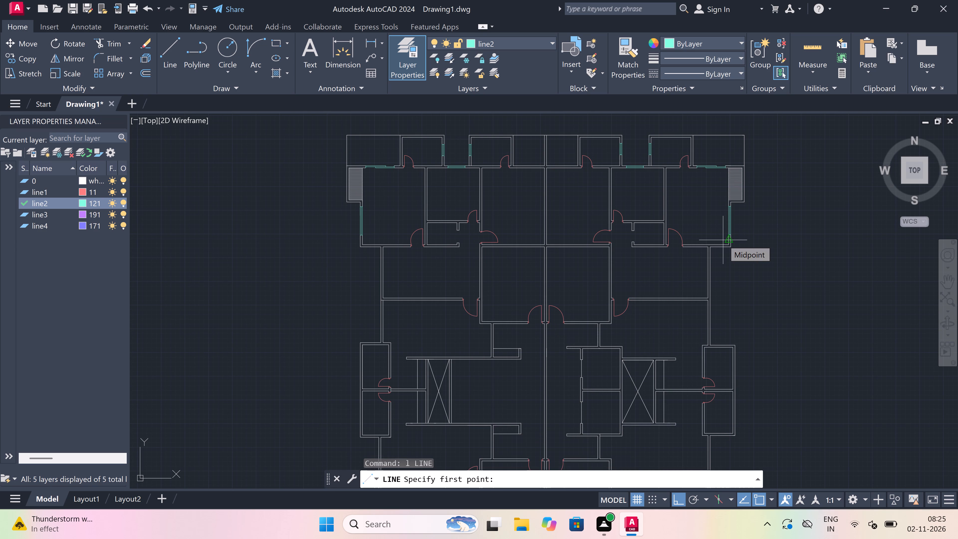
scroll(717, 303, up, 3)
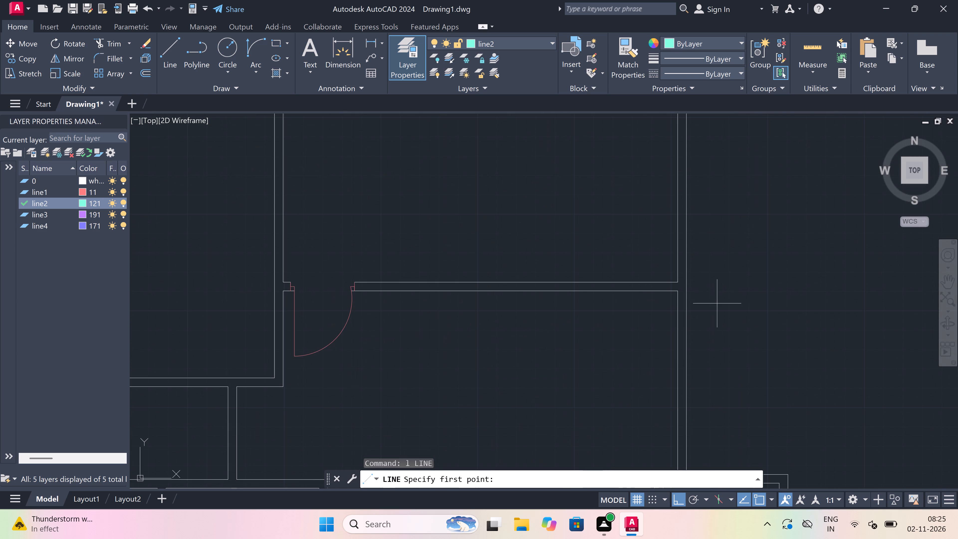
scroll(717, 303, down, 3)
scroll(709, 313, up, 4)
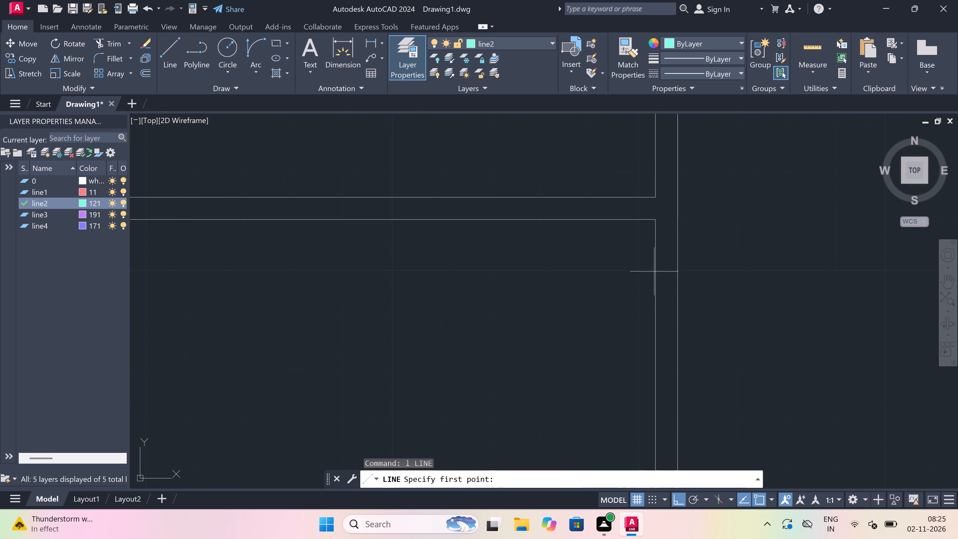
click(658, 260)
click(678, 259)
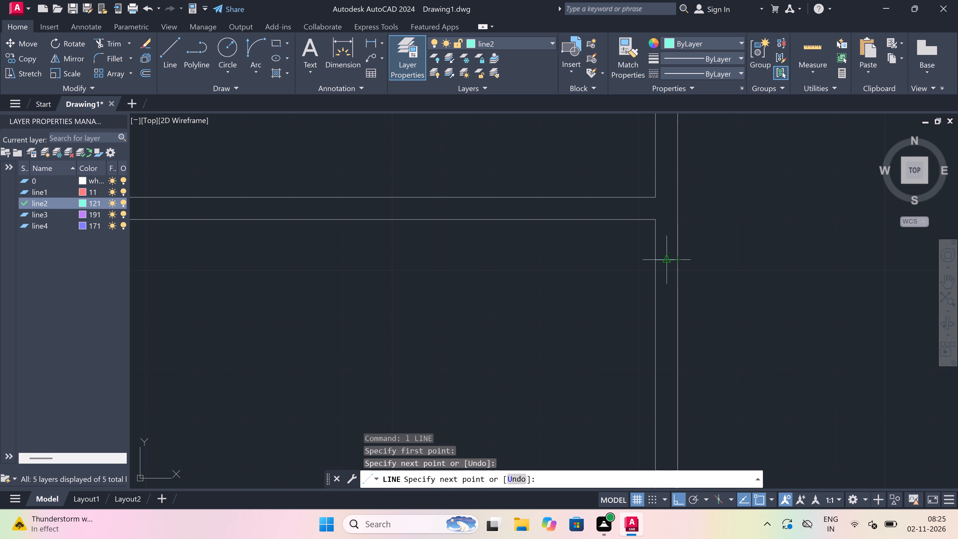
Draw a 5' centre line south from the end line's midpoint, and close it with a south end line across both wall faces.
click(669, 259)
scroll(669, 259, down, 3)
scroll(669, 289, up, 2)
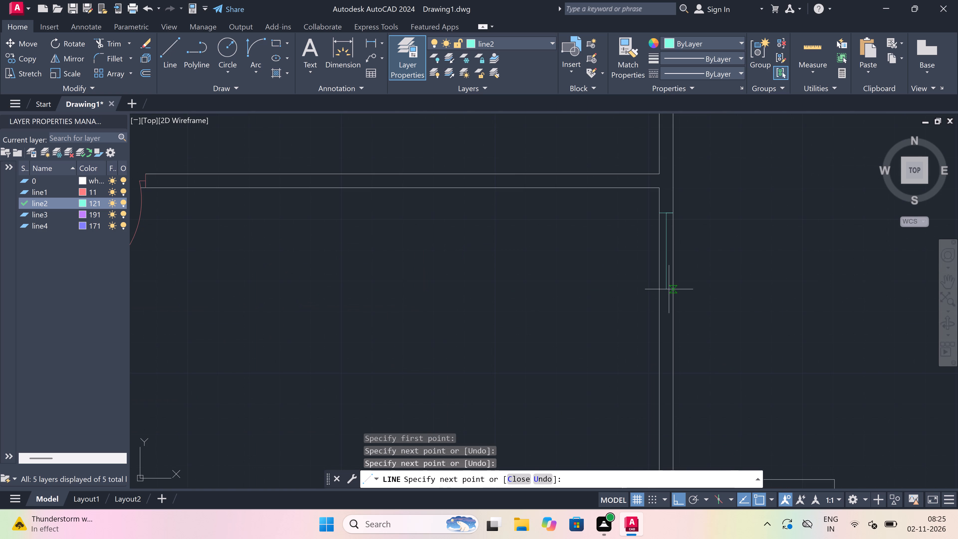
key(5)
scroll(669, 288, up, 1)
text(')
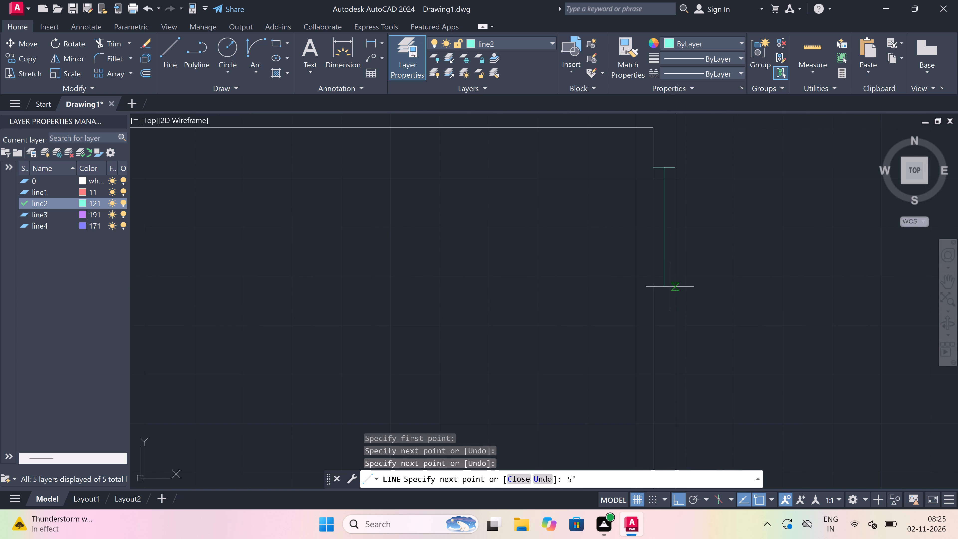
key(space)
scroll(670, 287, down, 2)
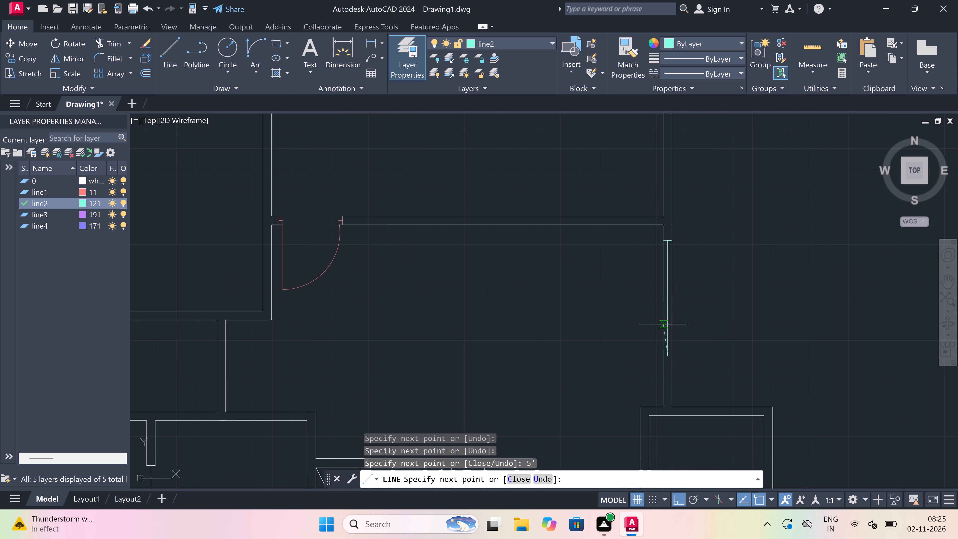
scroll(663, 324, up, 2)
scroll(656, 384, up, 1)
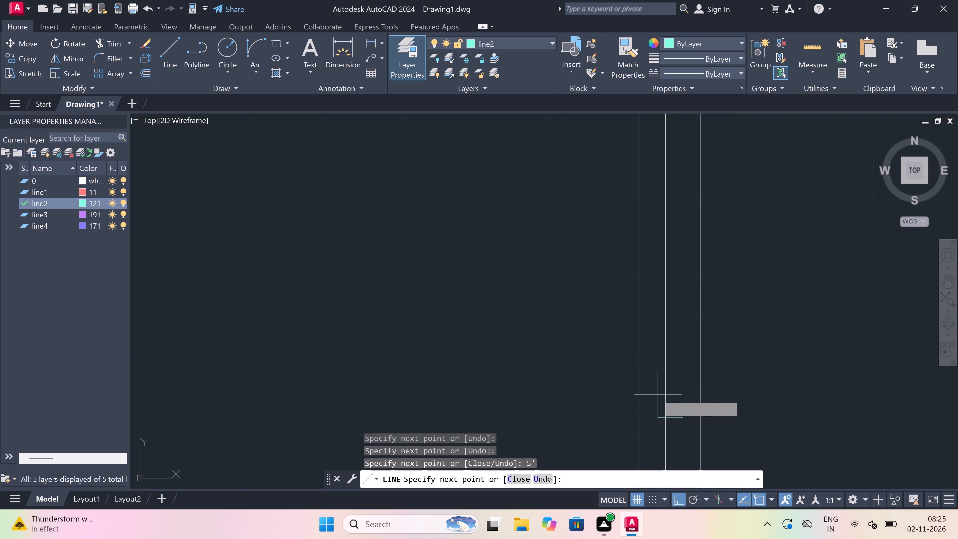
click(666, 416)
click(700, 416)
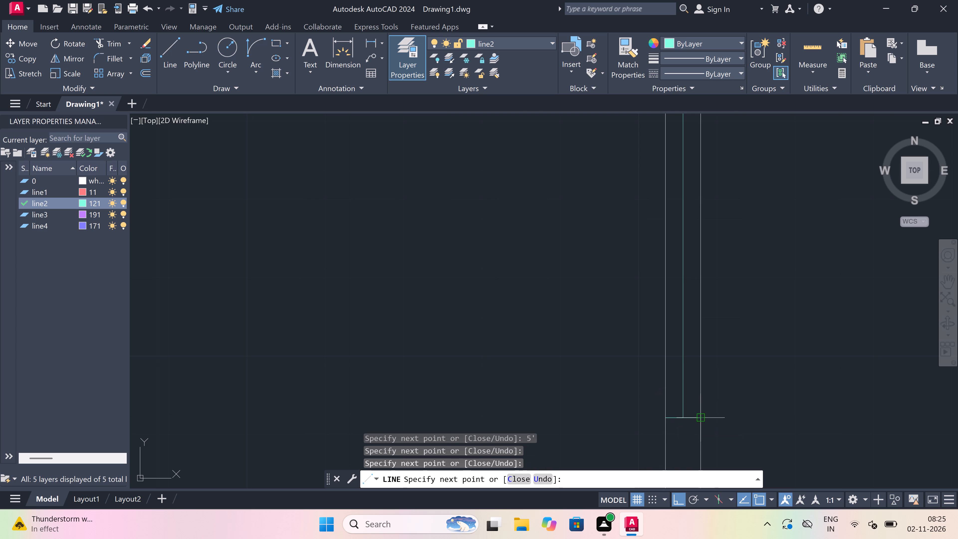
key(Escape)
Trim both east wall face lines between the end lines of the 5' window.
key(t)
text(r)
key(space)
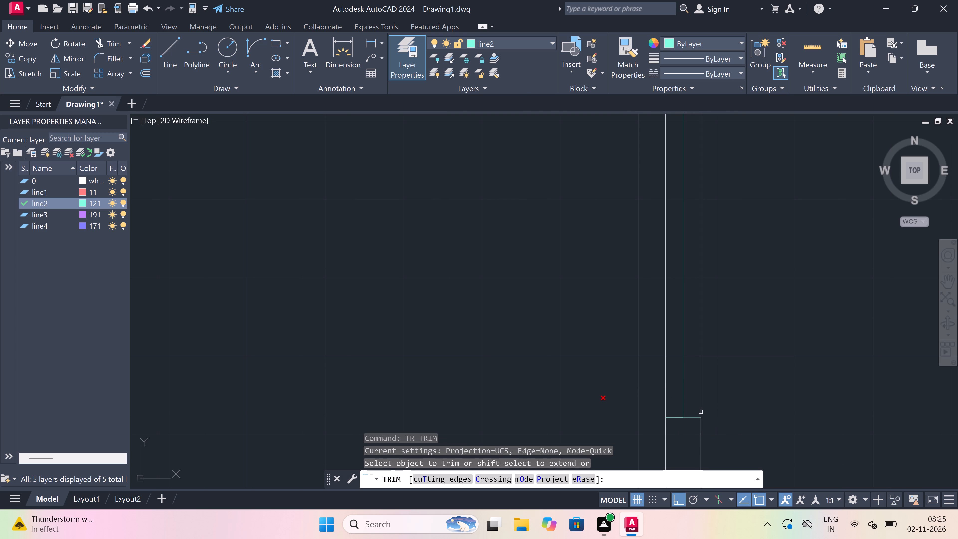
scroll(598, 403, down, 3)
scroll(625, 365, up, 2)
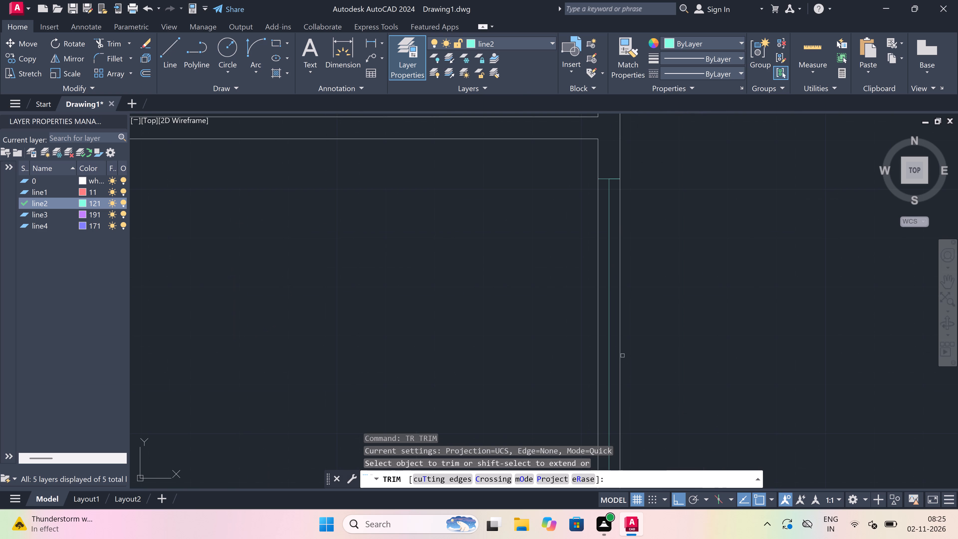
scroll(619, 348, down, 1)
click(619, 348)
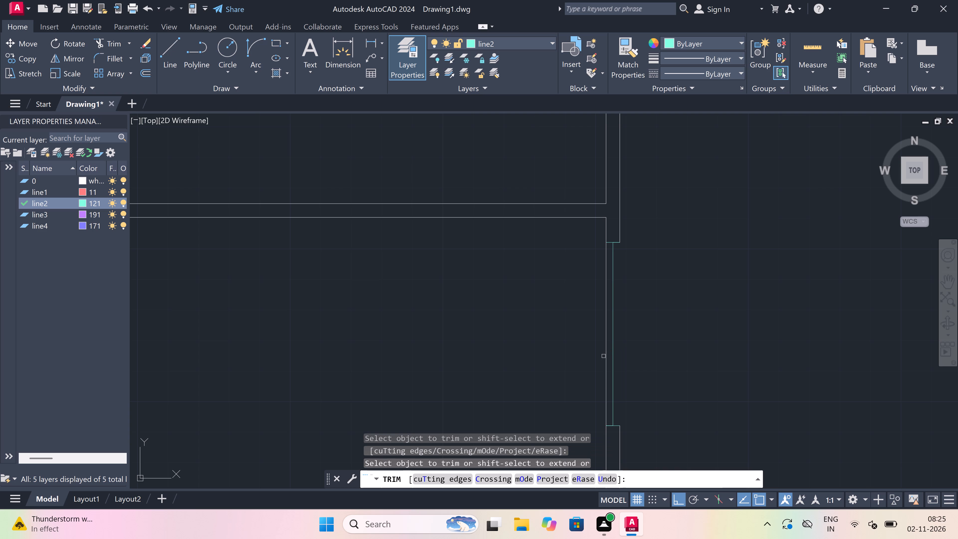
click(603, 356)
click(609, 347)
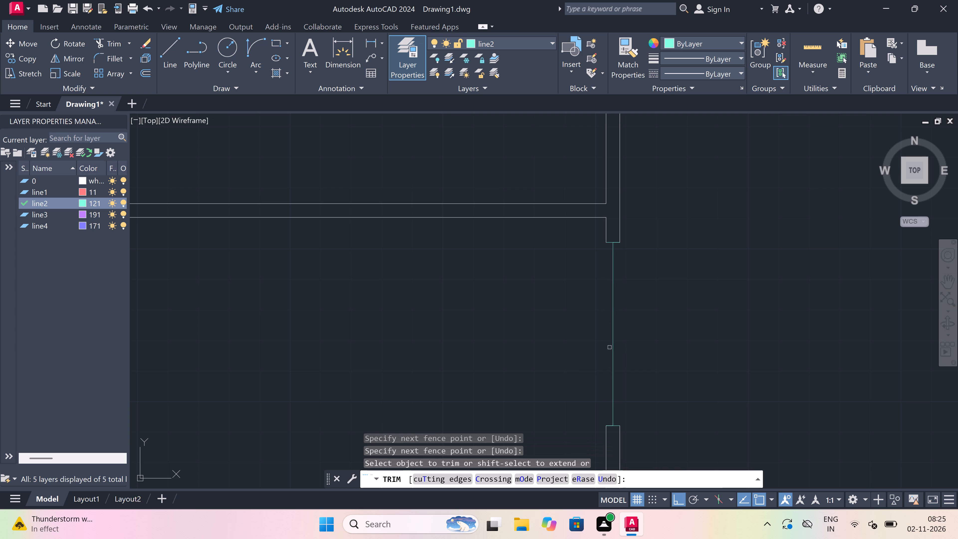
key(Escape)
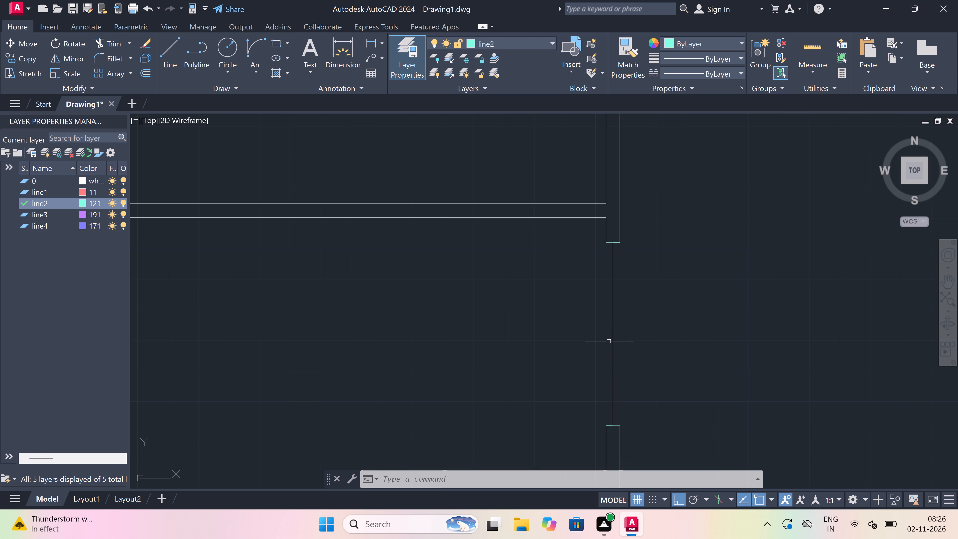
Draw the window's east and west face lines on layer line2, joining the corresponding corners of its end lines.
scroll(611, 331, down, 3)
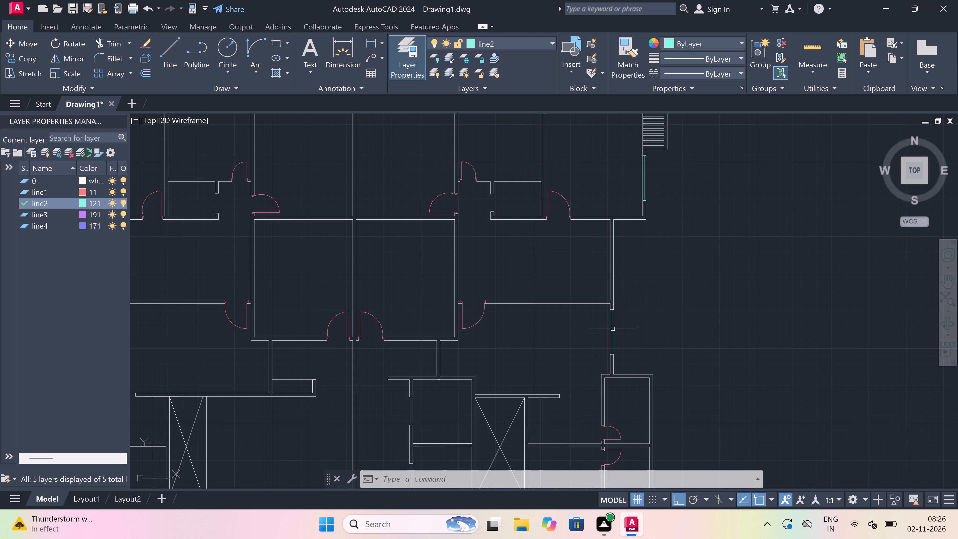
key(l)
key(space)
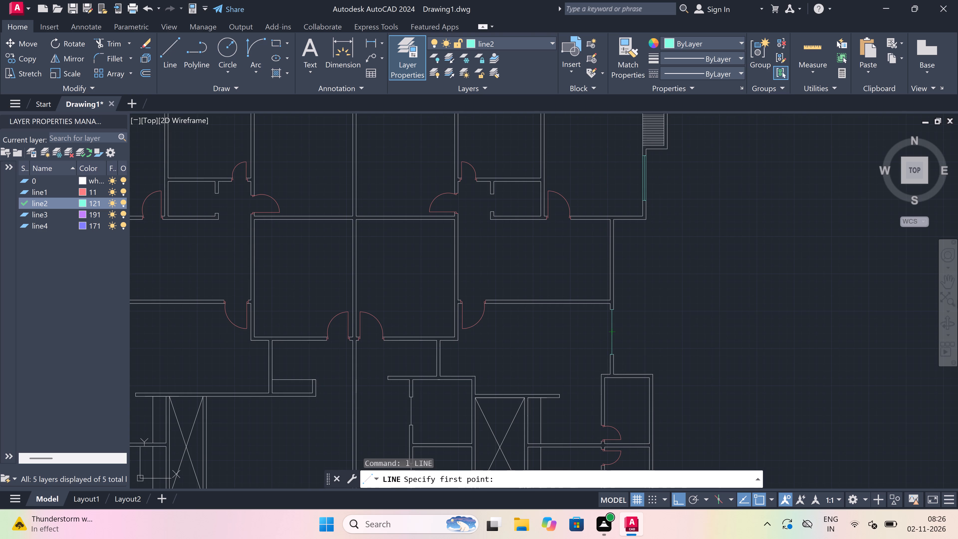
scroll(643, 338, up, 1)
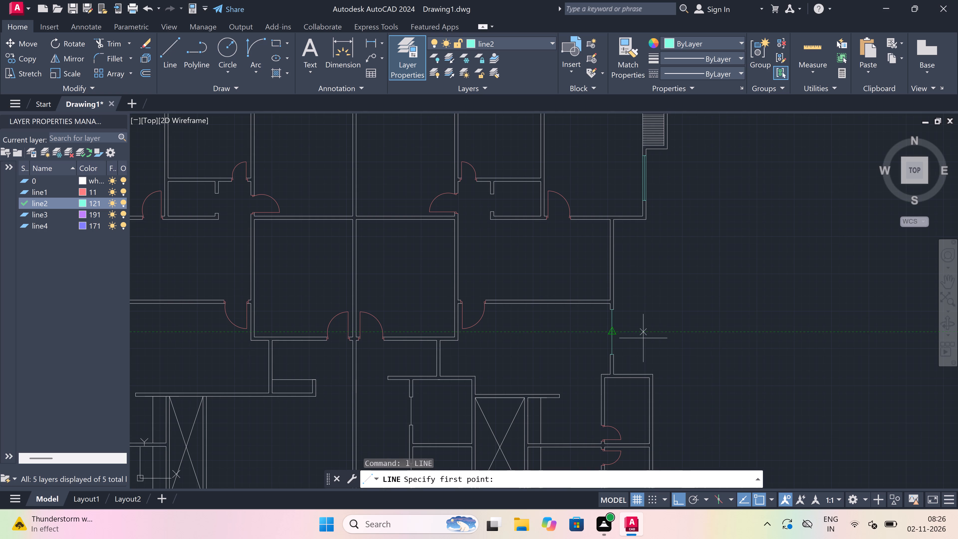
scroll(643, 338, up, 2)
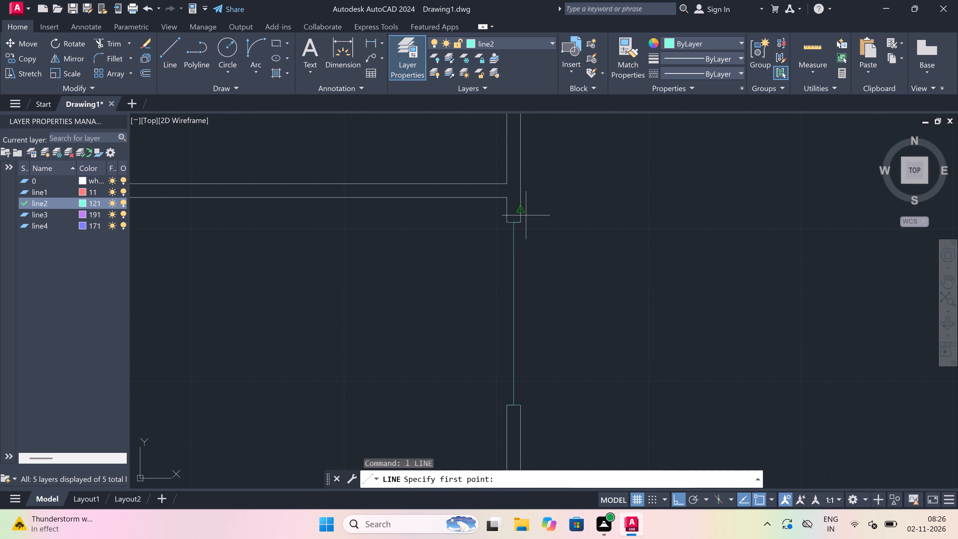
click(515, 225)
key(Escape)
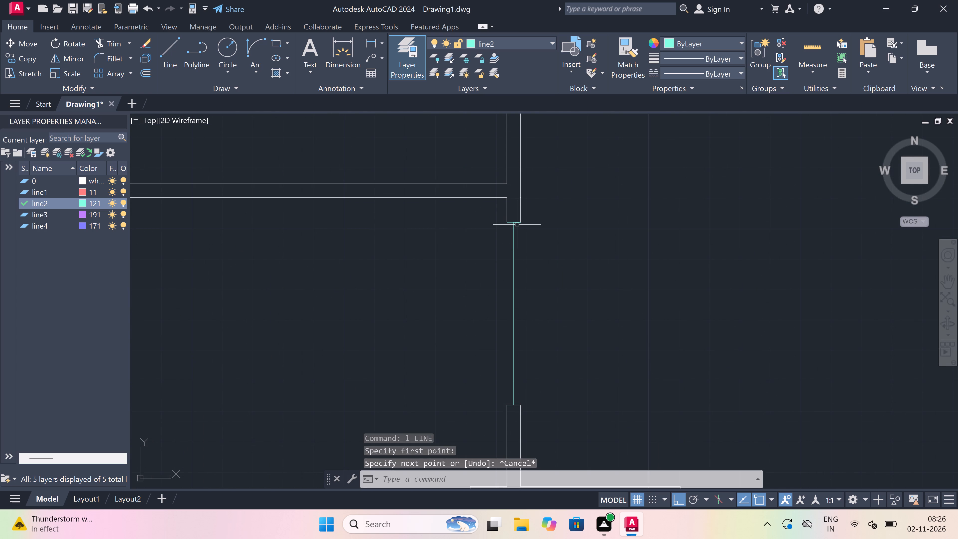
key(space)
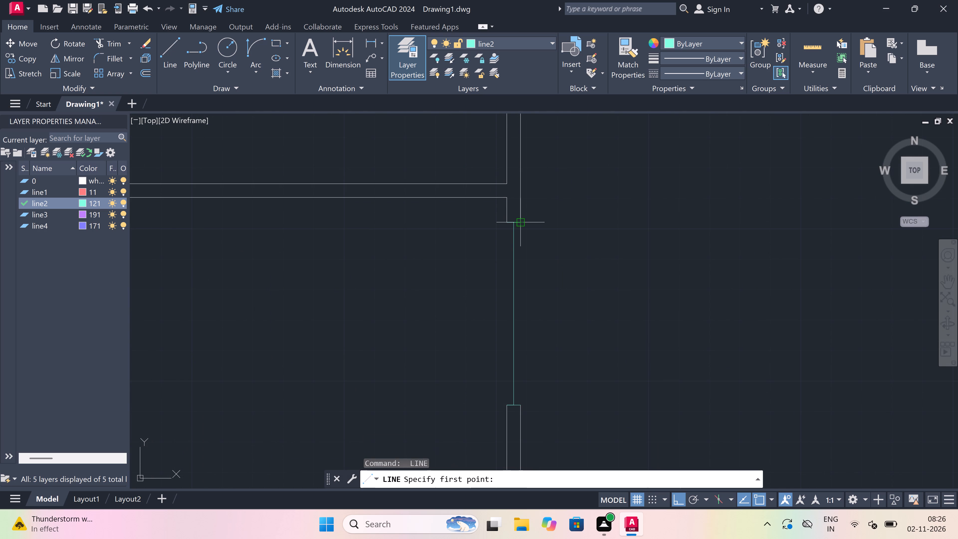
click(520, 226)
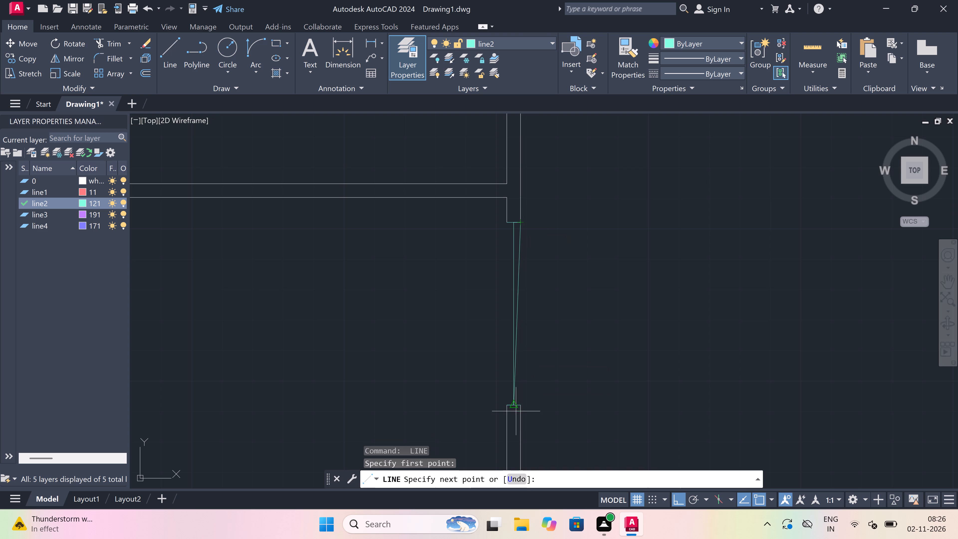
click(521, 406)
key(Escape)
key(space)
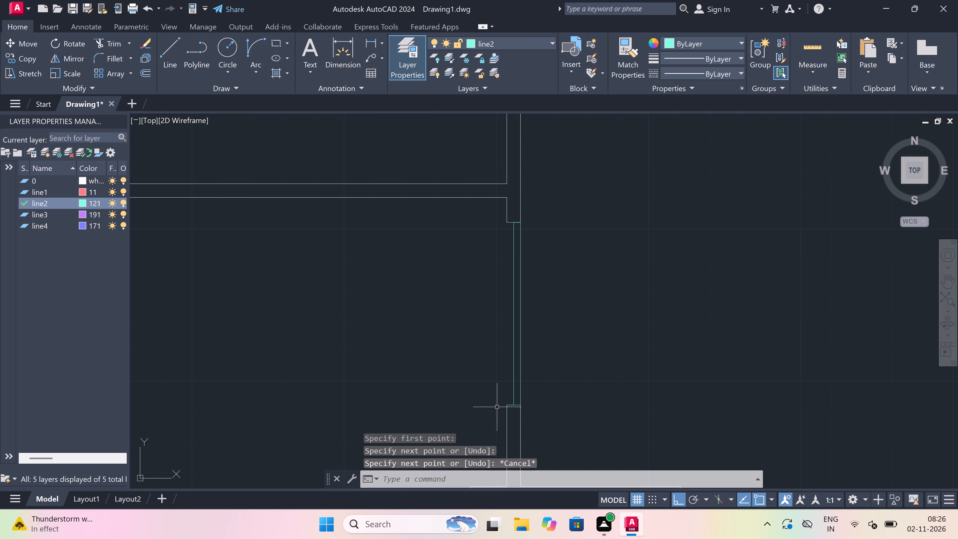
drag(506, 403, 508, 378)
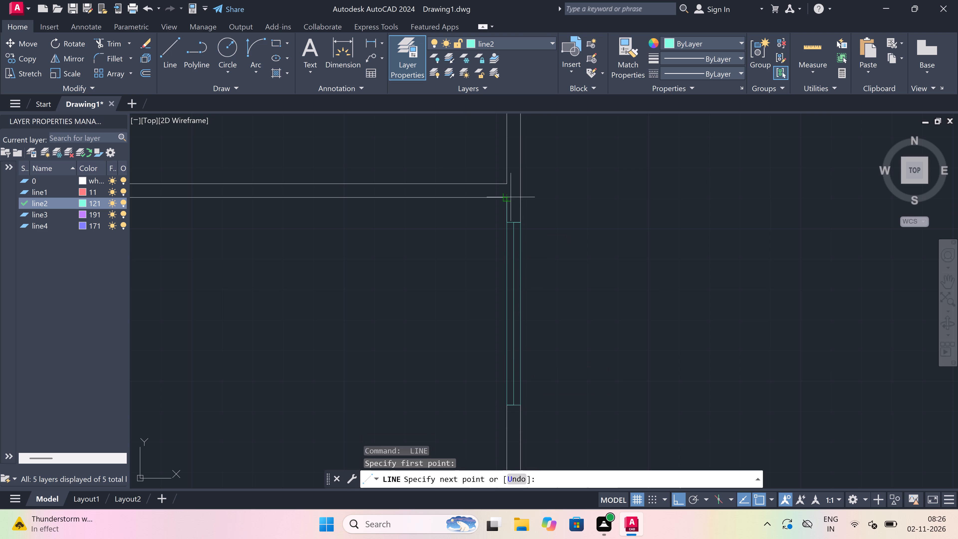
click(507, 222)
key(Escape)
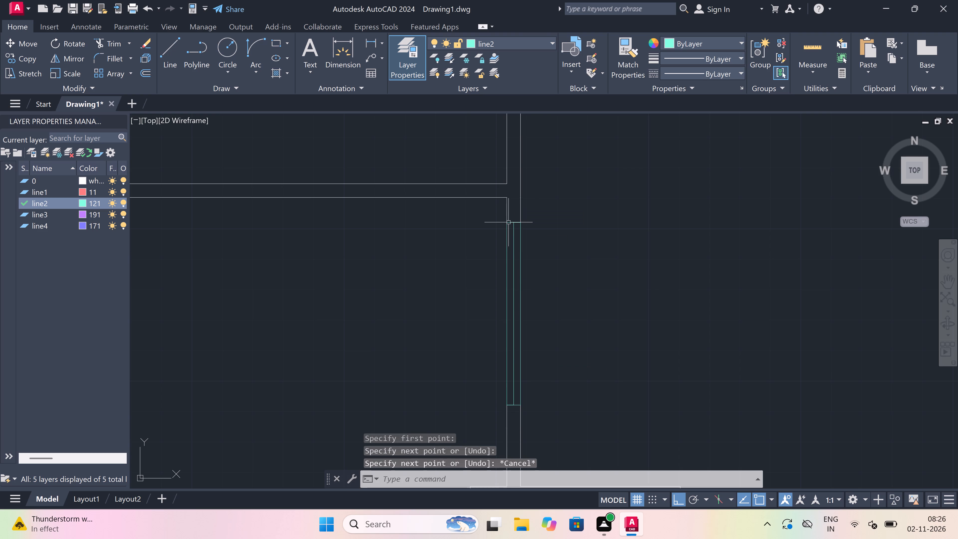
Draw a north end line for another window across the east wall of the room directly north, just below that room's north wall.
scroll(508, 253, down, 6)
key(space)
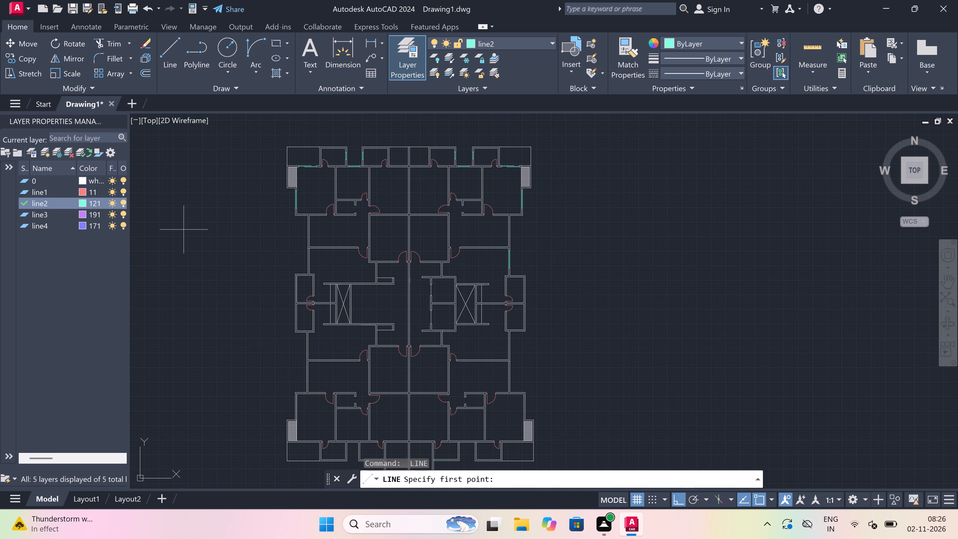
scroll(501, 227, up, 3)
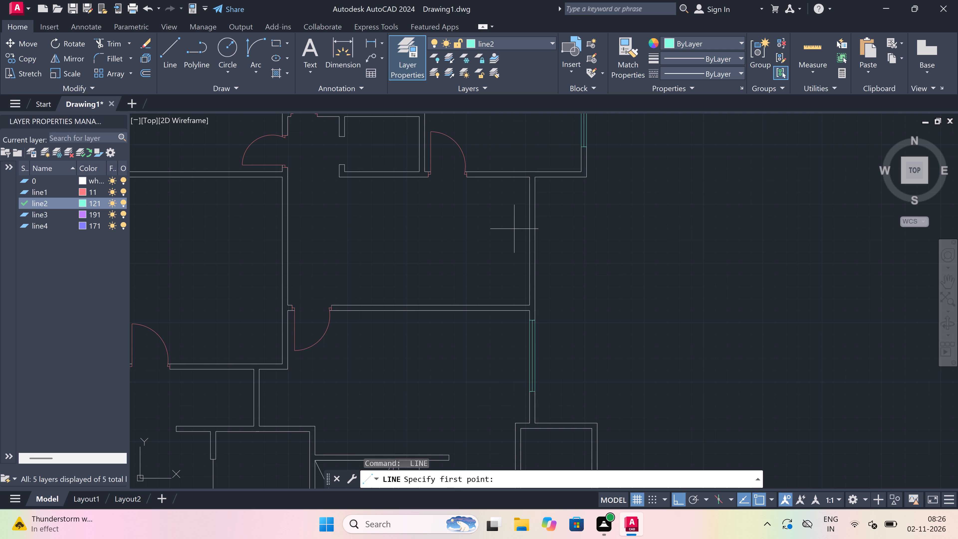
scroll(526, 198, up, 1)
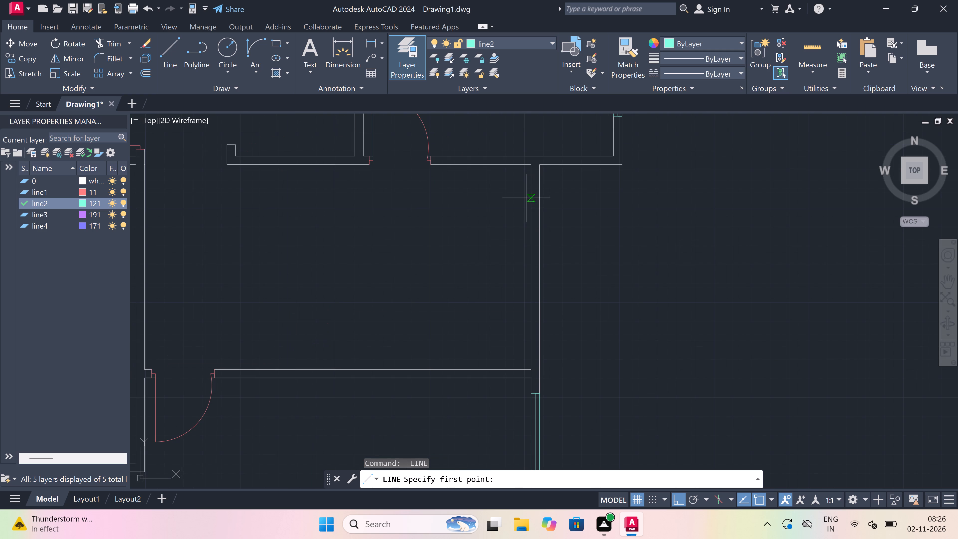
click(531, 190)
scroll(536, 189, up, 1)
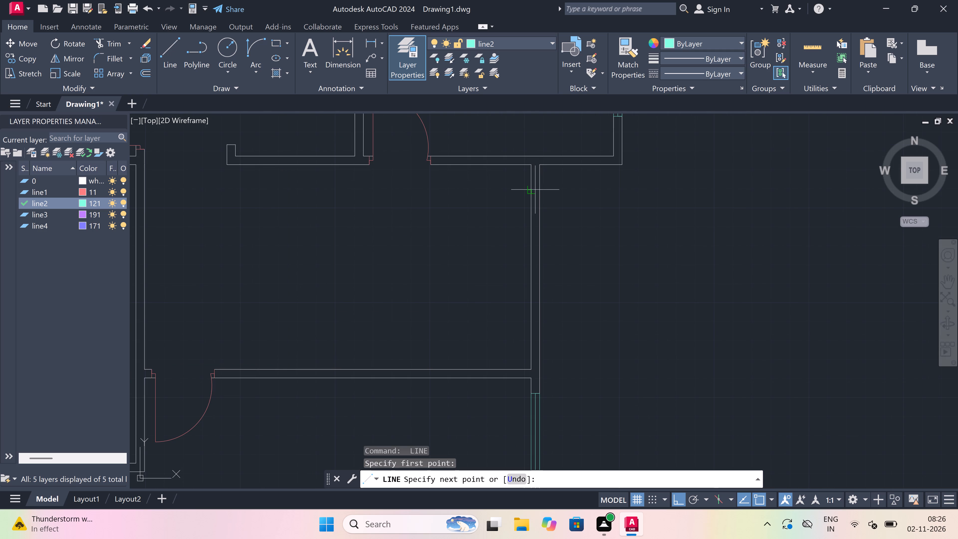
scroll(536, 189, up, 2)
click(540, 190)
Draw a 5' centre line south from that end line's midpoint and a south end line across both wall faces.
click(528, 192)
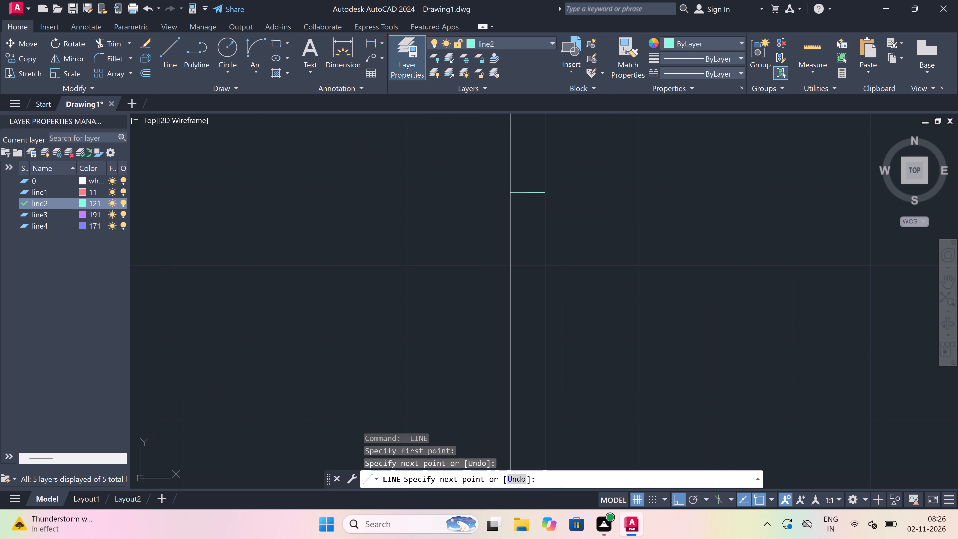
scroll(528, 192, down, 3)
scroll(528, 209, up, 3)
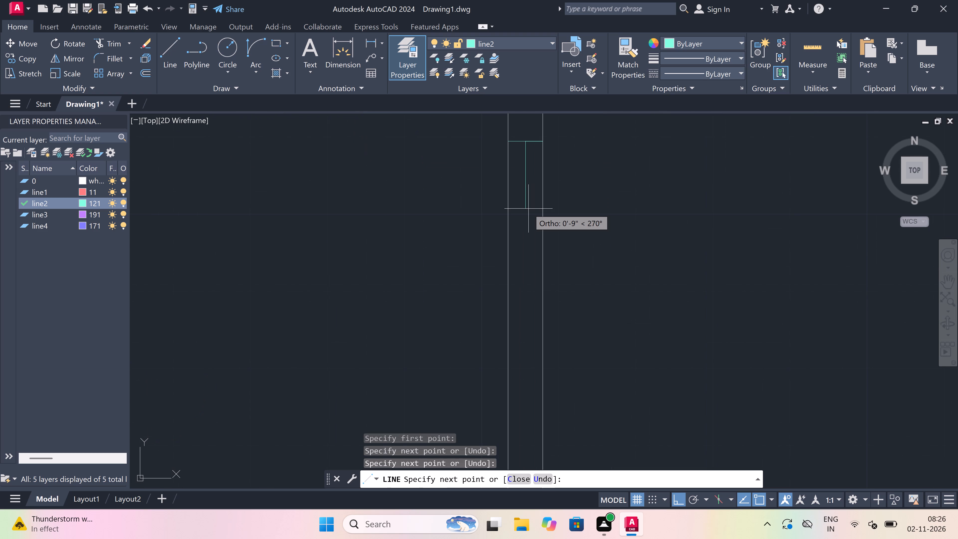
key(5)
key(apostrophe)
key(space)
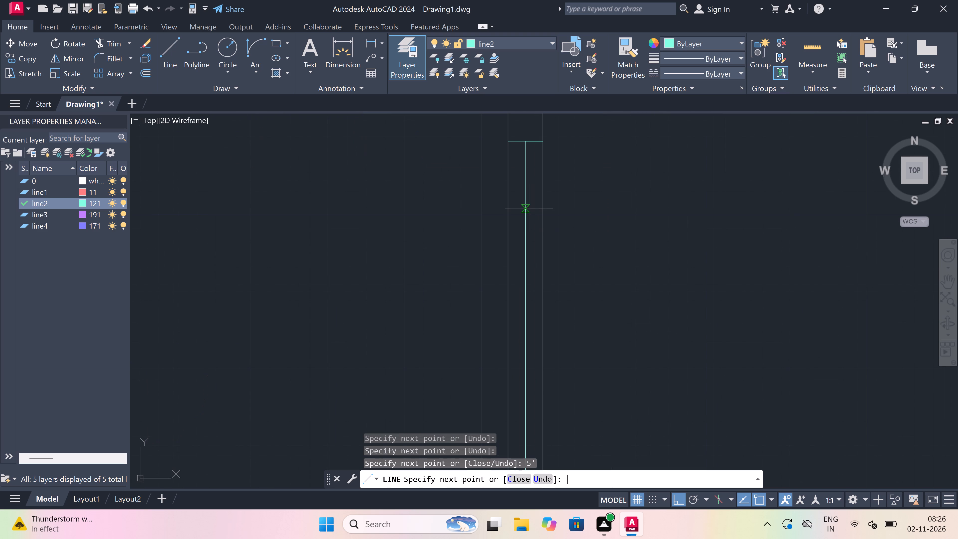
scroll(529, 208, down, 2)
scroll(521, 365, up, 1)
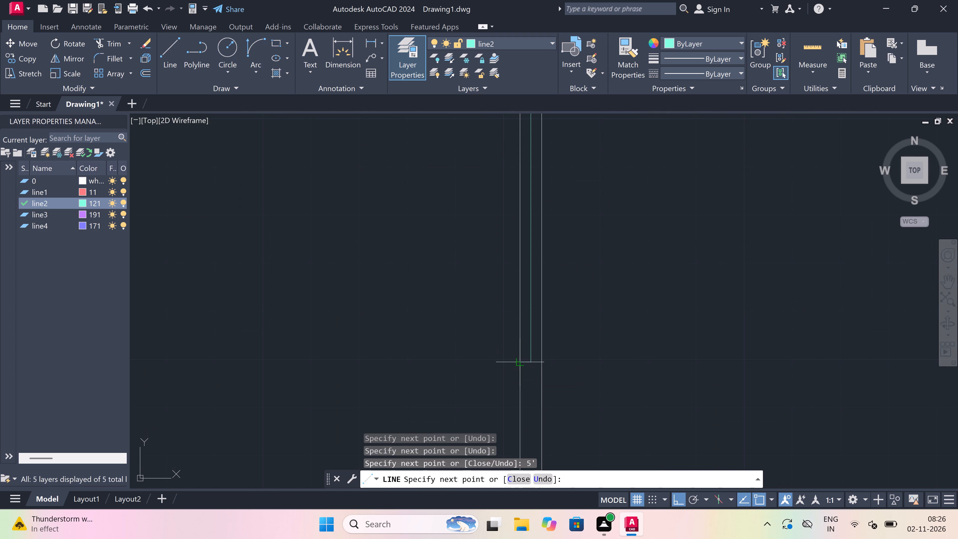
click(525, 361)
click(544, 362)
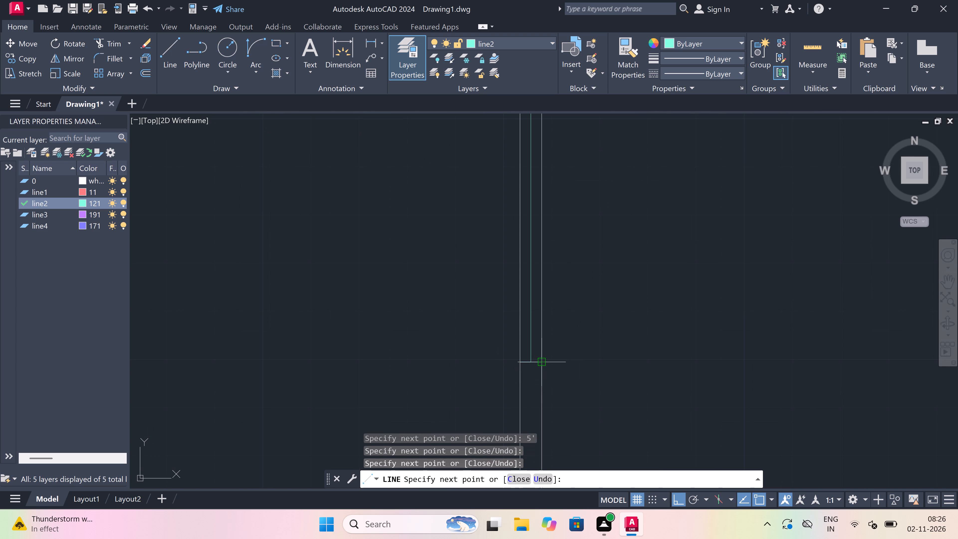
Trim both east wall face lines between the end lines of the new 5' window.
key(Escape)
key(t)
key(r)
key(space)
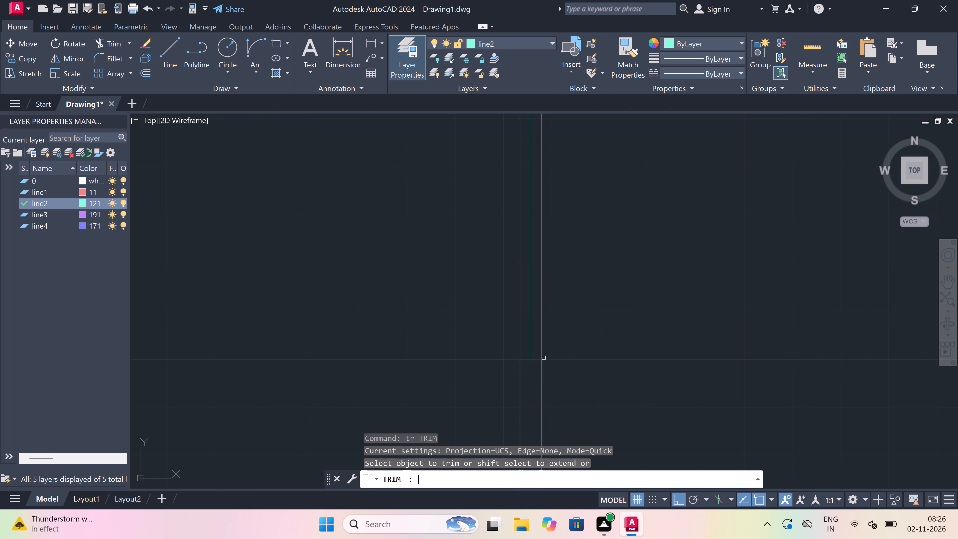
scroll(544, 358, down, 3)
scroll(545, 320, up, 1)
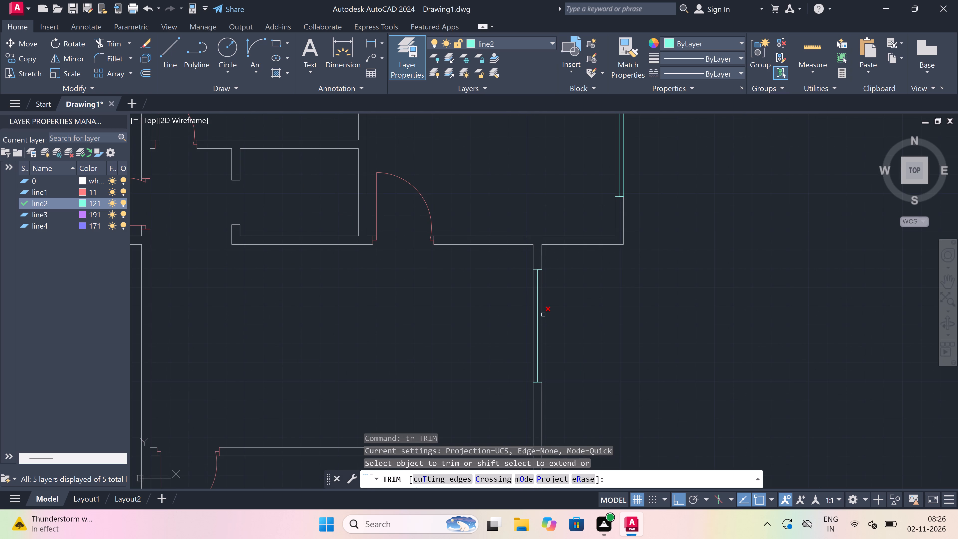
click(541, 311)
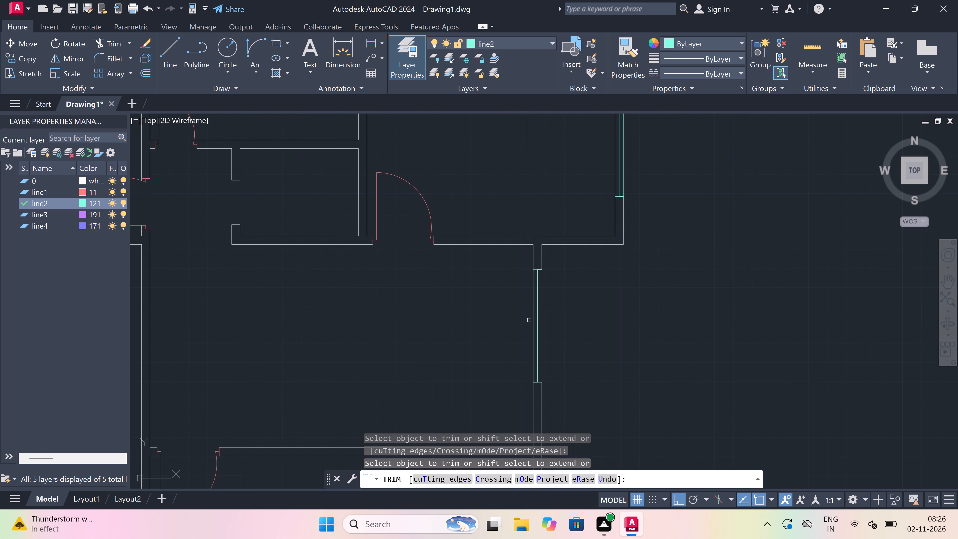
click(534, 316)
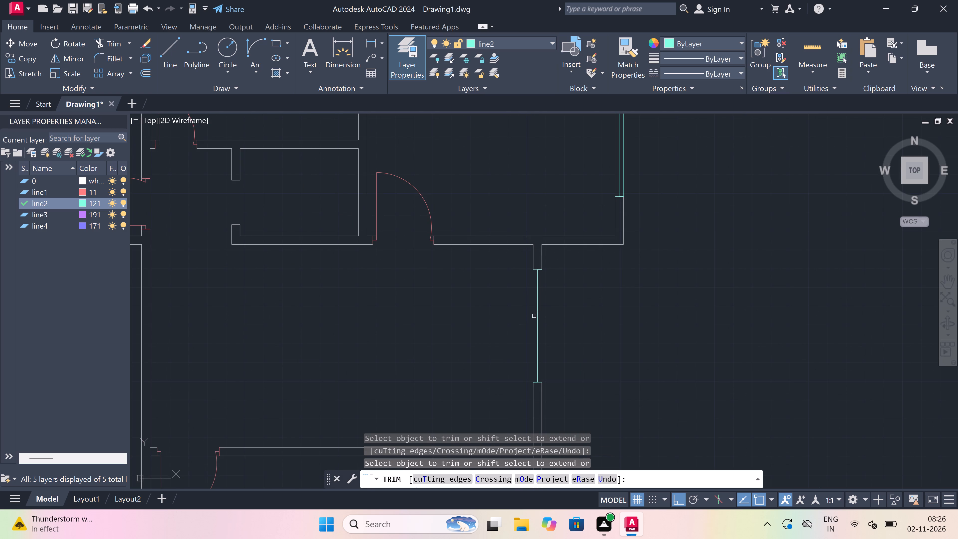
key(Escape)
Draw the window's west and east face lines on layer line2, joining the corresponding corners of its end lines.
key(l)
key(space)
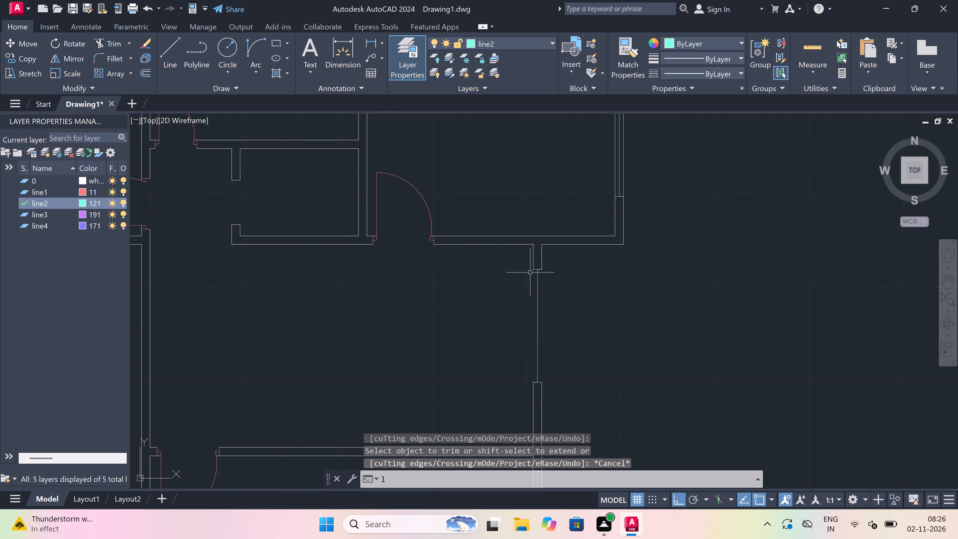
click(530, 272)
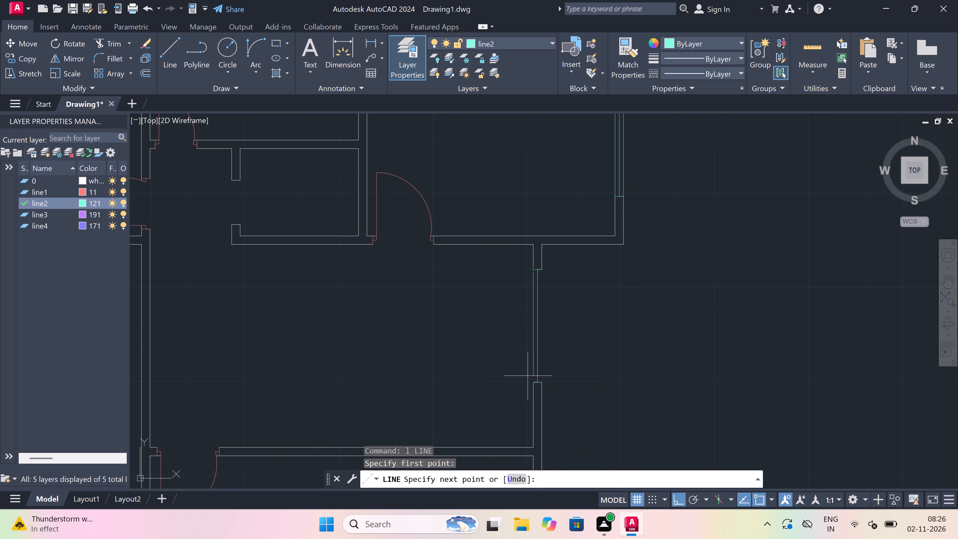
click(531, 382)
key(Escape)
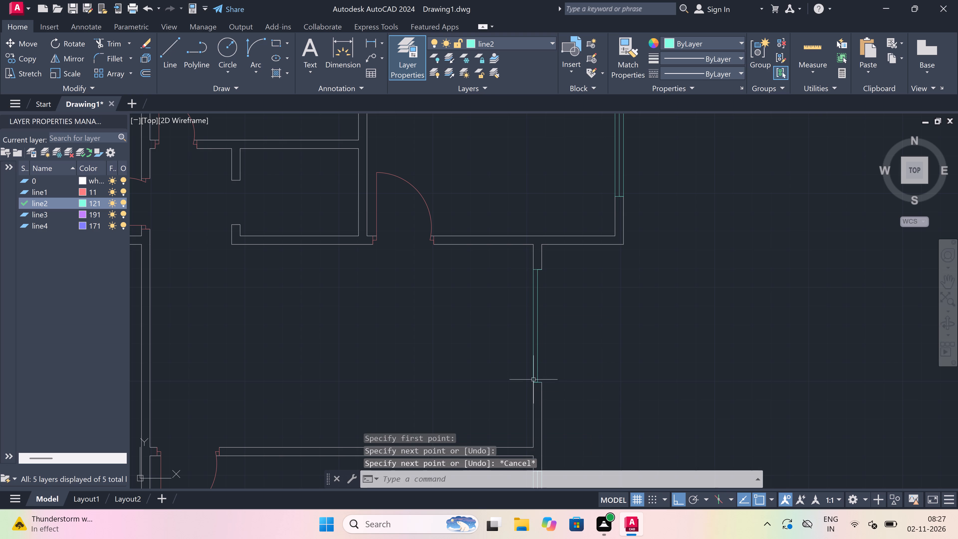
key(space)
drag(541, 382, 543, 333)
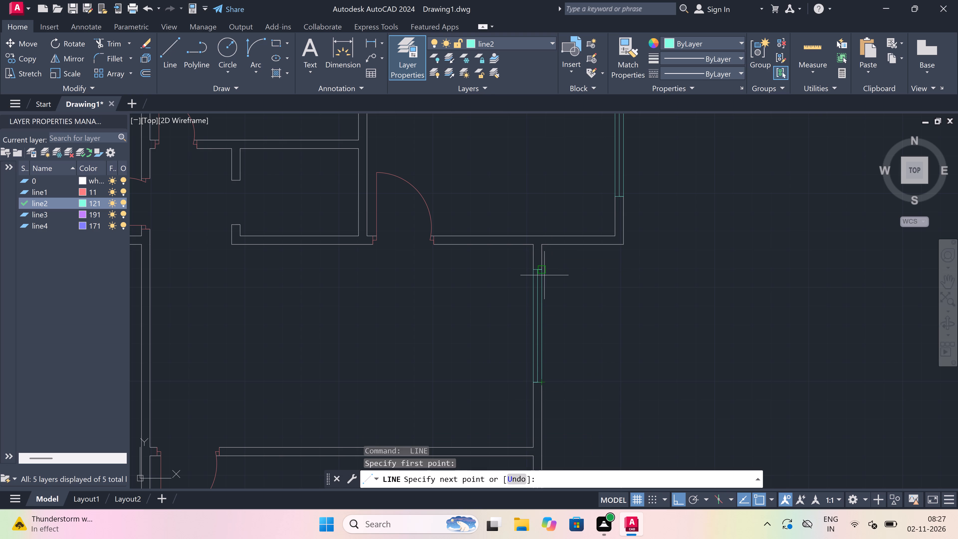
click(544, 268)
key(Escape)
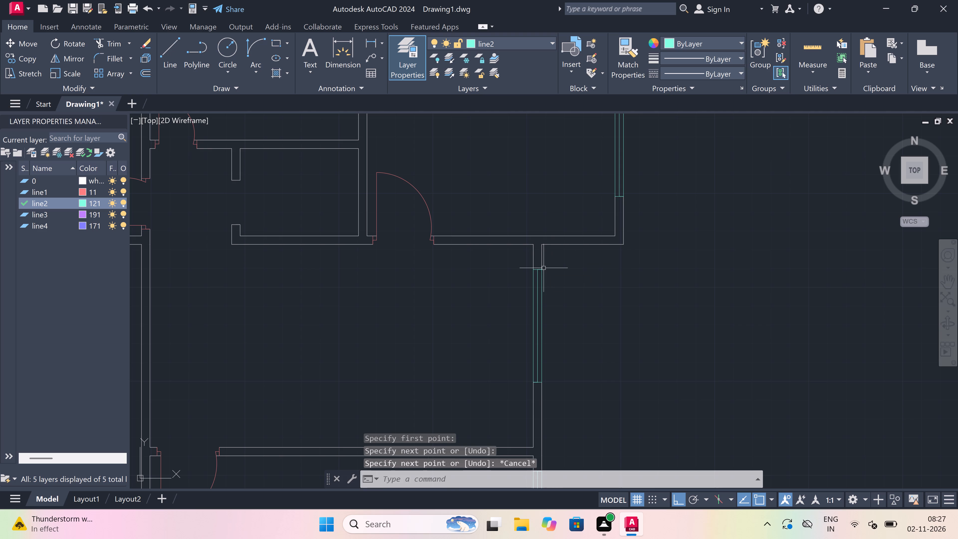
Draw a north end line for the matching window across the west wall of the mirrored western room, just below its north wall.
scroll(544, 268, down, 6)
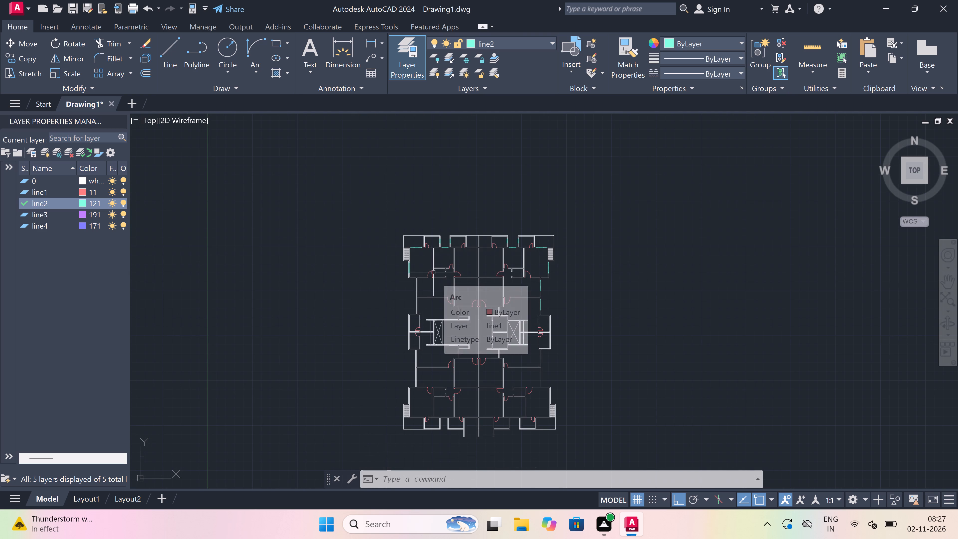
scroll(448, 275, up, 2)
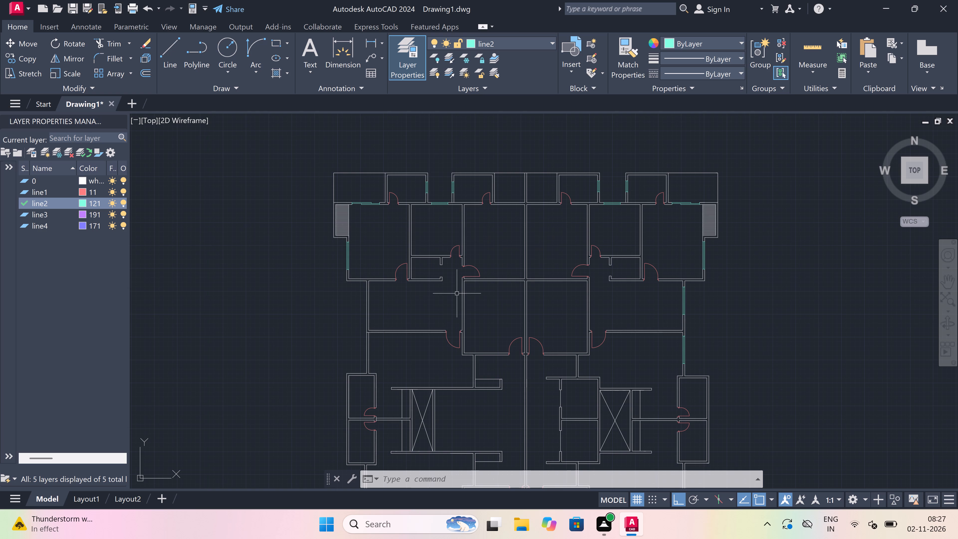
key(space)
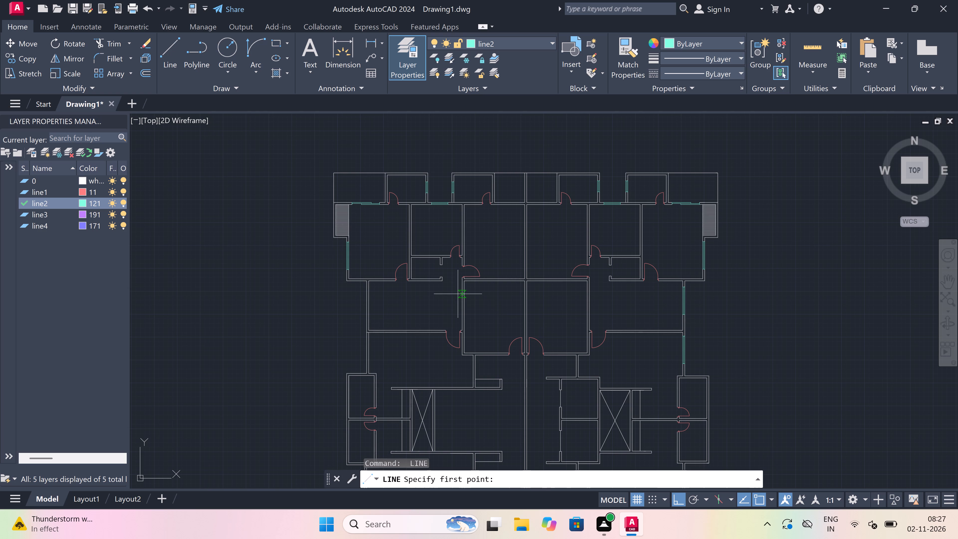
scroll(464, 298, up, 2)
scroll(464, 297, down, 3)
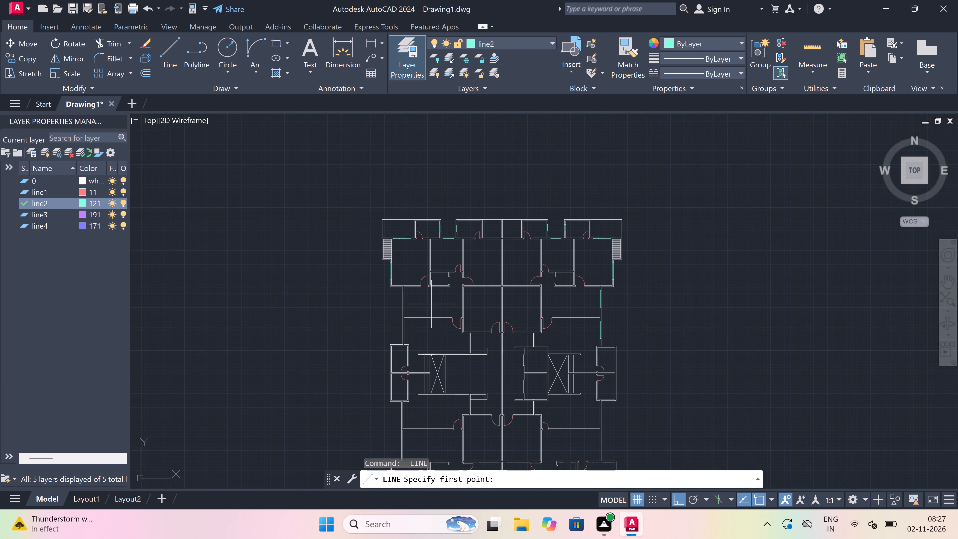
scroll(415, 297, up, 2)
scroll(388, 293, up, 2)
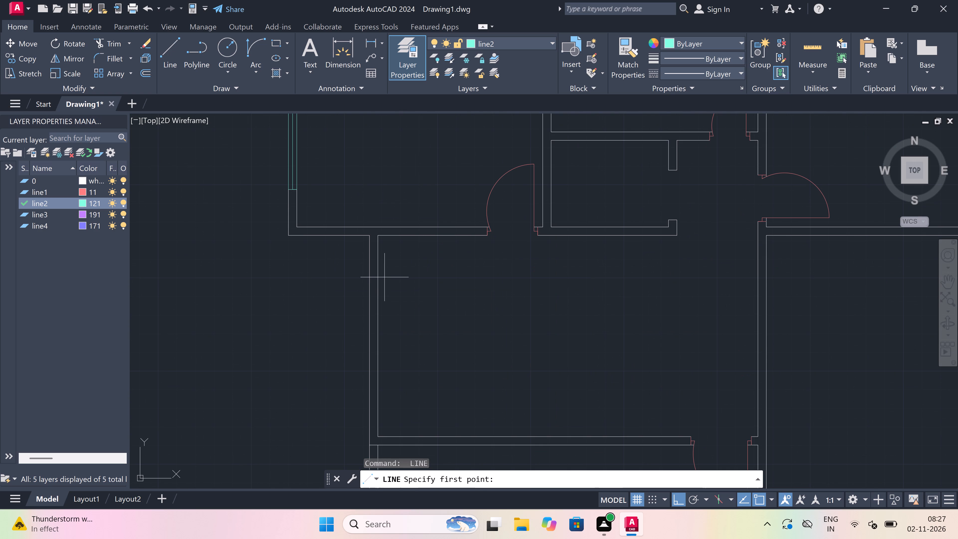
click(379, 268)
scroll(353, 267, up, 2)
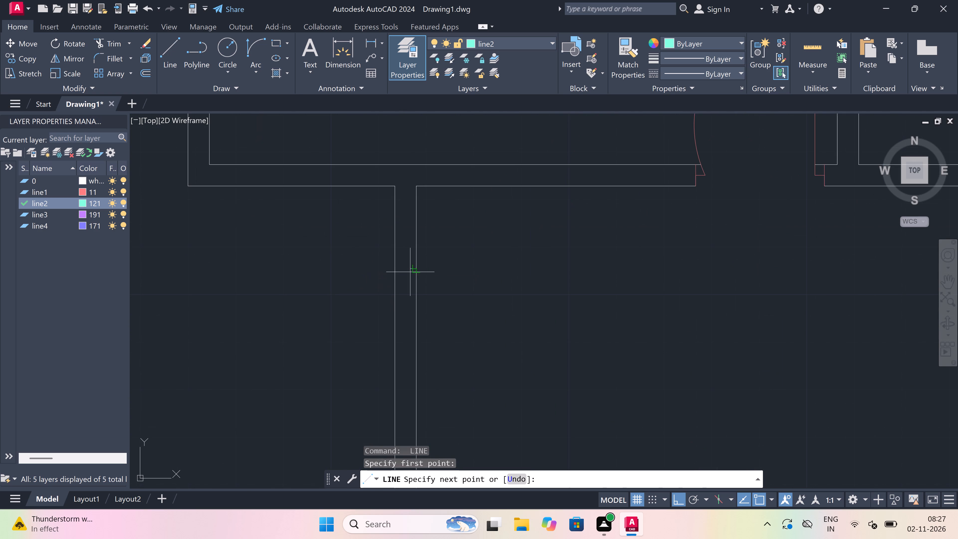
click(390, 268)
Draw a 5' centre line south from that end line's midpoint and a south end line across both wall faces.
click(407, 267)
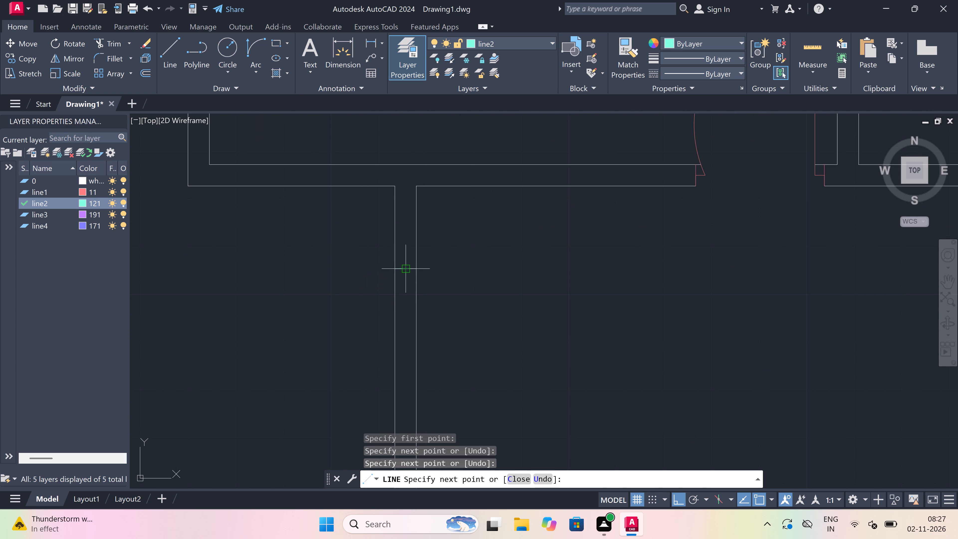
scroll(408, 267, down, 3)
scroll(406, 283, up, 2)
key(5)
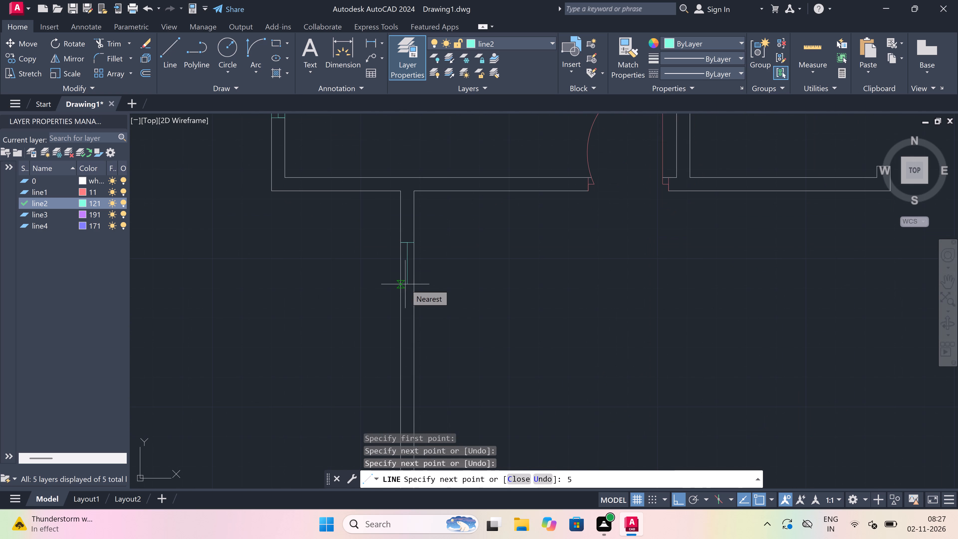
text(')
key(space)
scroll(405, 284, down, 3)
scroll(399, 326, up, 2)
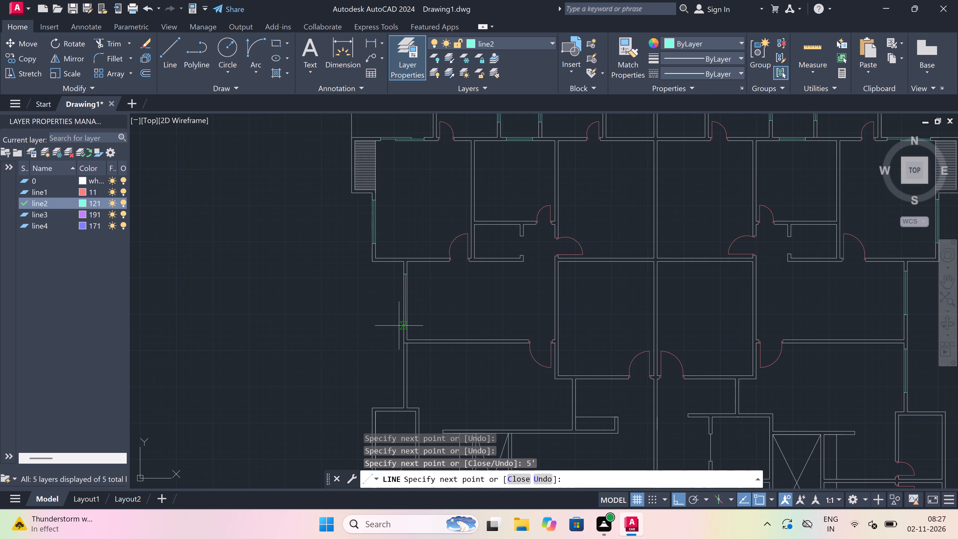
scroll(399, 326, up, 2)
scroll(427, 297, up, 2)
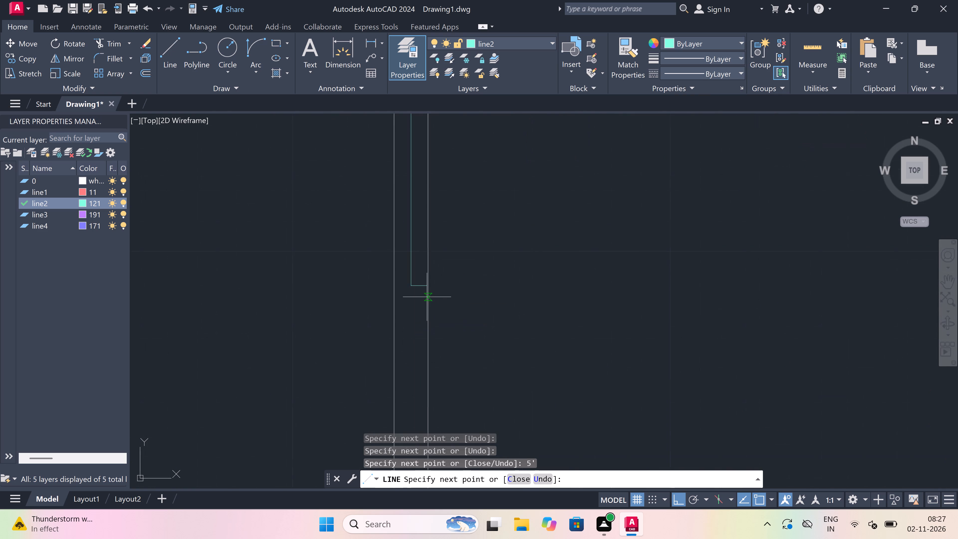
scroll(427, 297, up, 1)
click(428, 280)
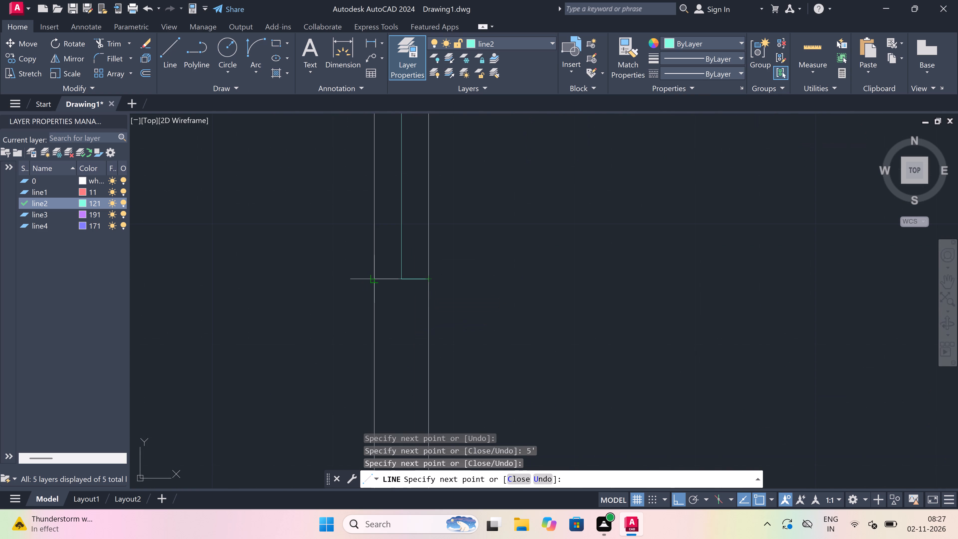
click(371, 275)
key(Escape)
Trim both west wall face lines between the end lines of the 5' window.
text(tr)
key(space)
scroll(362, 295, down, 5)
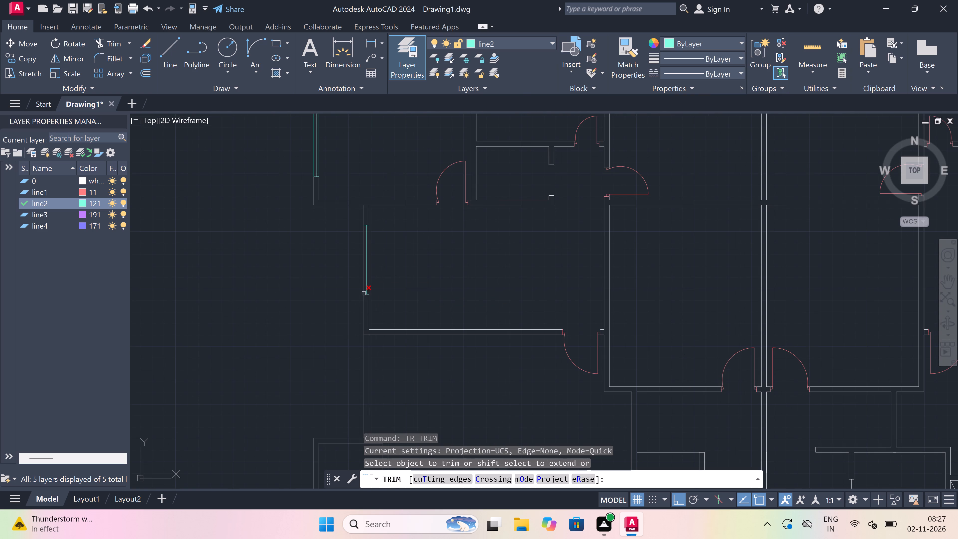
scroll(373, 235, up, 2)
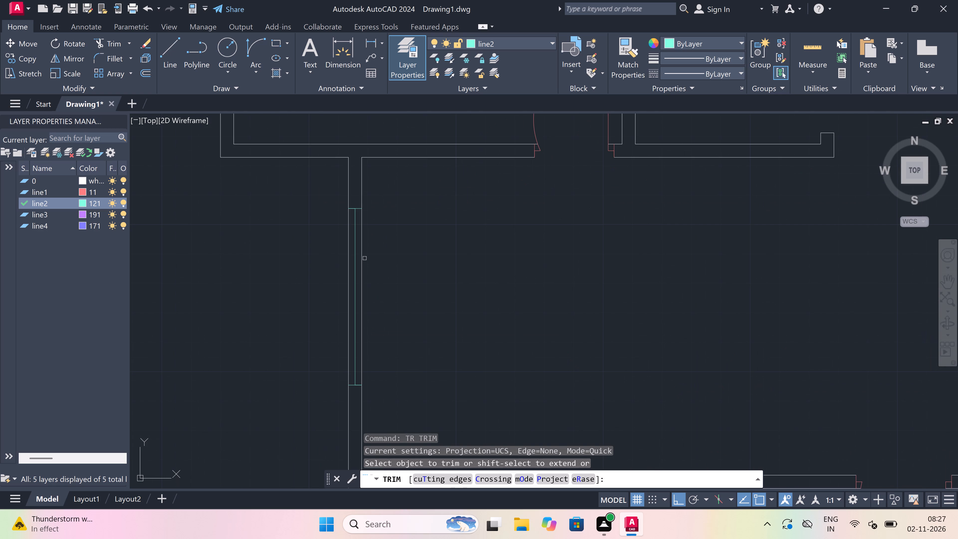
click(363, 264)
click(347, 274)
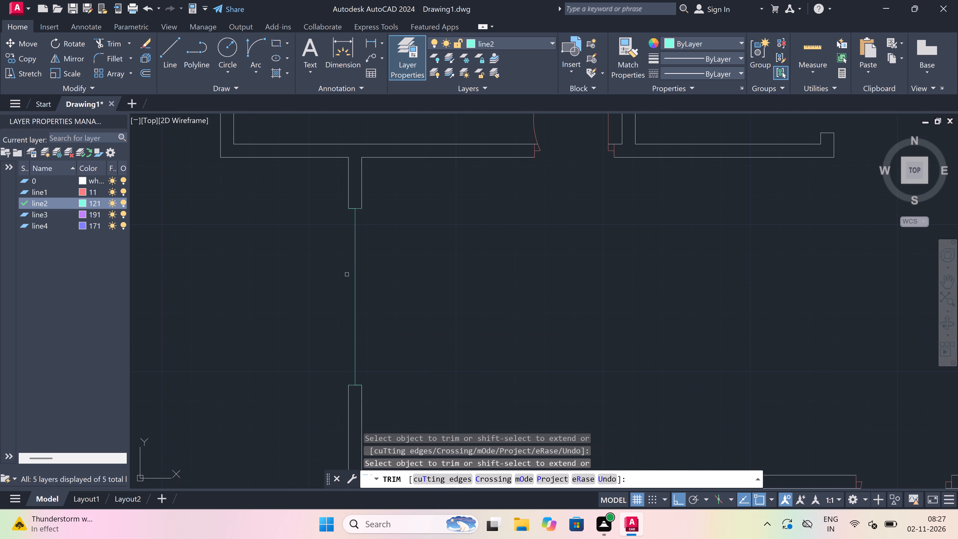
key(Escape)
Draw the window's west and east face lines on layer line2, joining the corresponding corners of its end lines.
key(l)
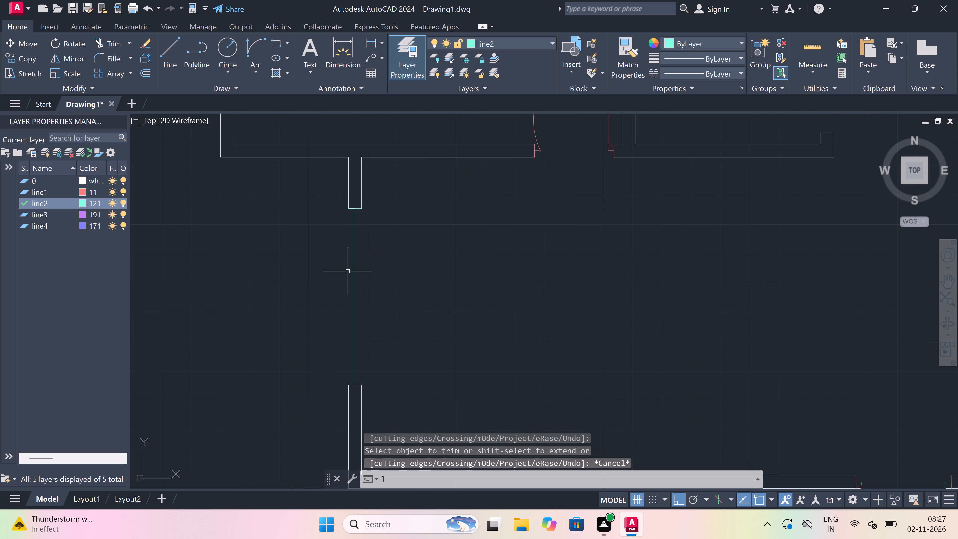
key(space)
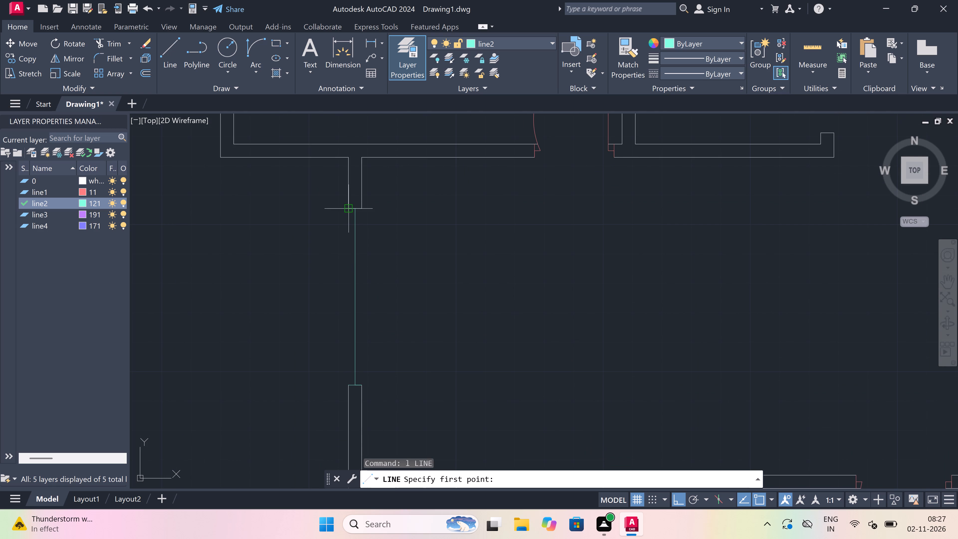
click(348, 209)
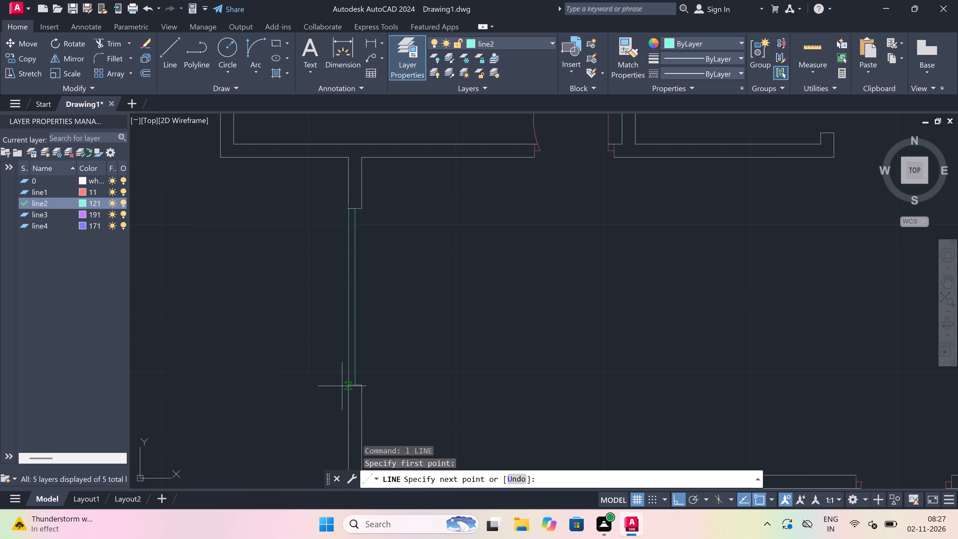
click(344, 384)
key(Escape)
key(space)
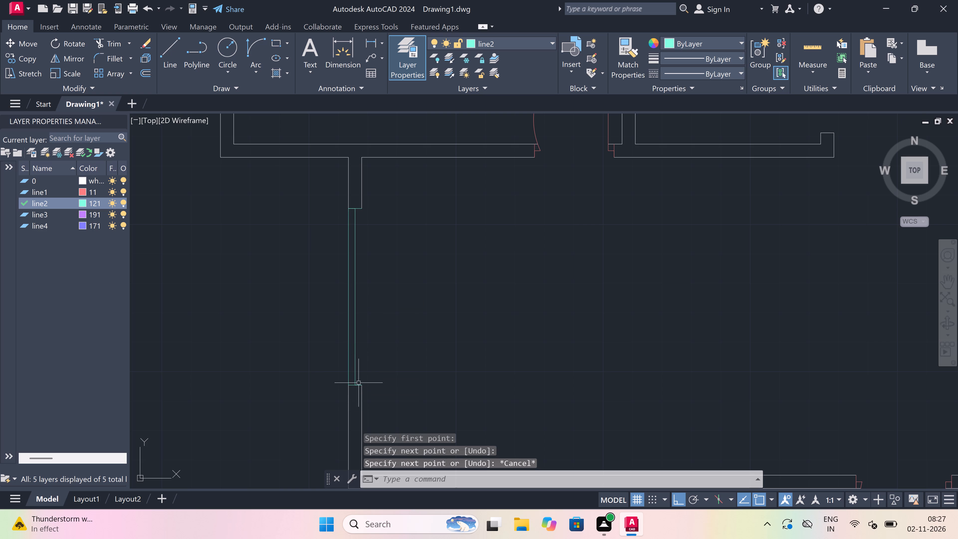
drag(364, 383, 365, 370)
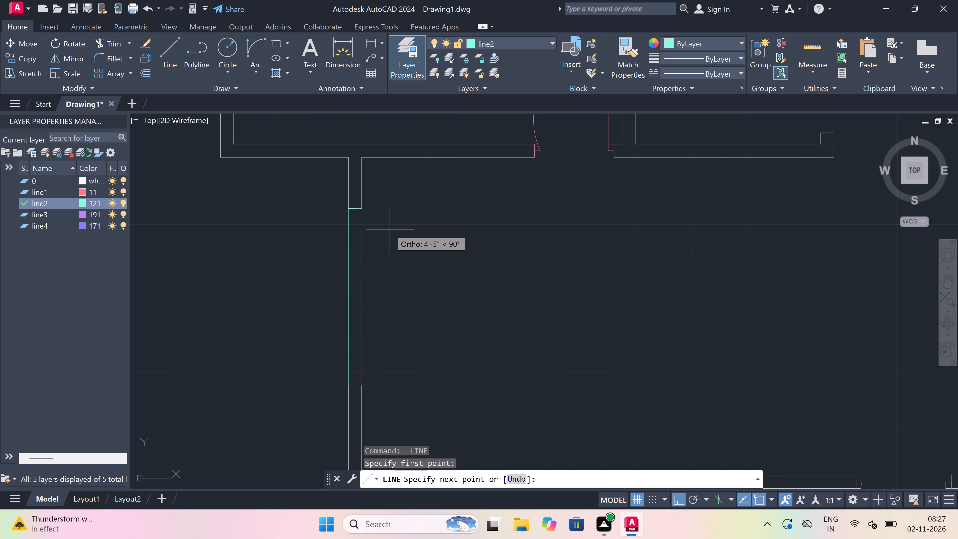
click(365, 209)
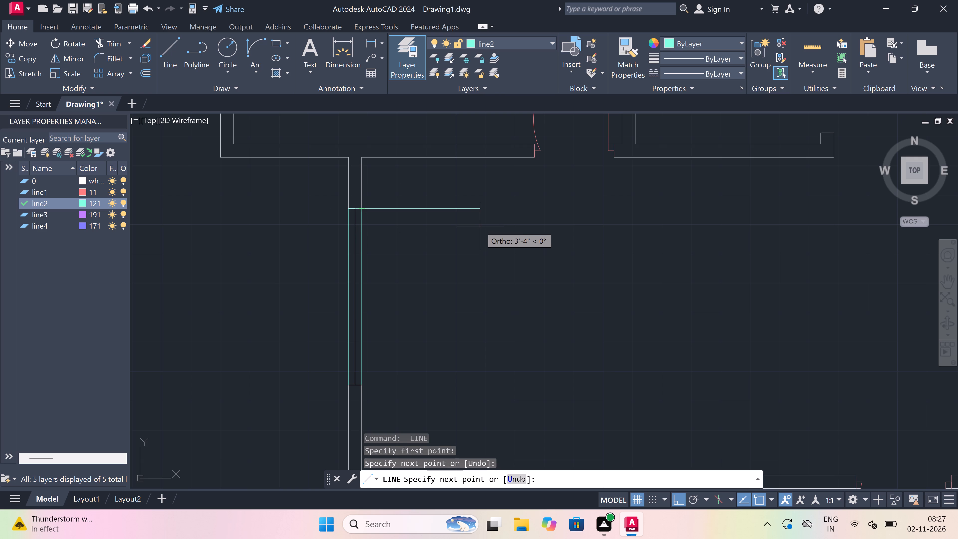
key(Escape)
Draw a south end line for another window across the west wall of the room directly south, just above the wall's lower end.
scroll(476, 224, down, 6)
scroll(469, 254, up, 4)
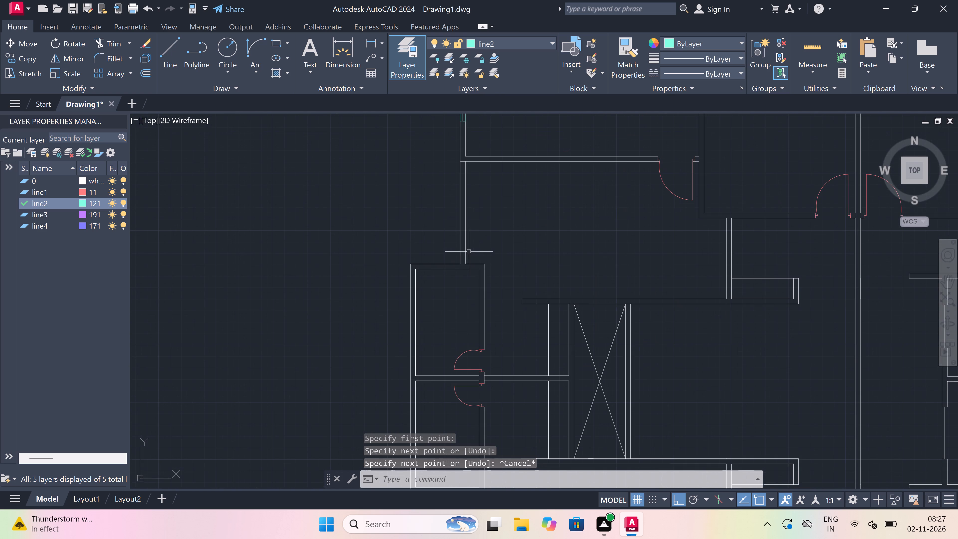
key(space)
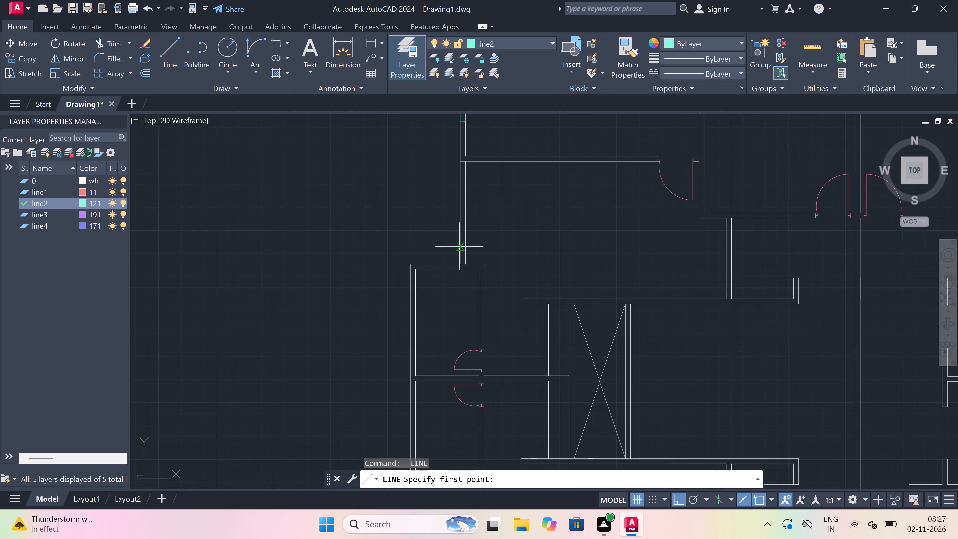
scroll(460, 247, up, 2)
click(460, 250)
click(473, 251)
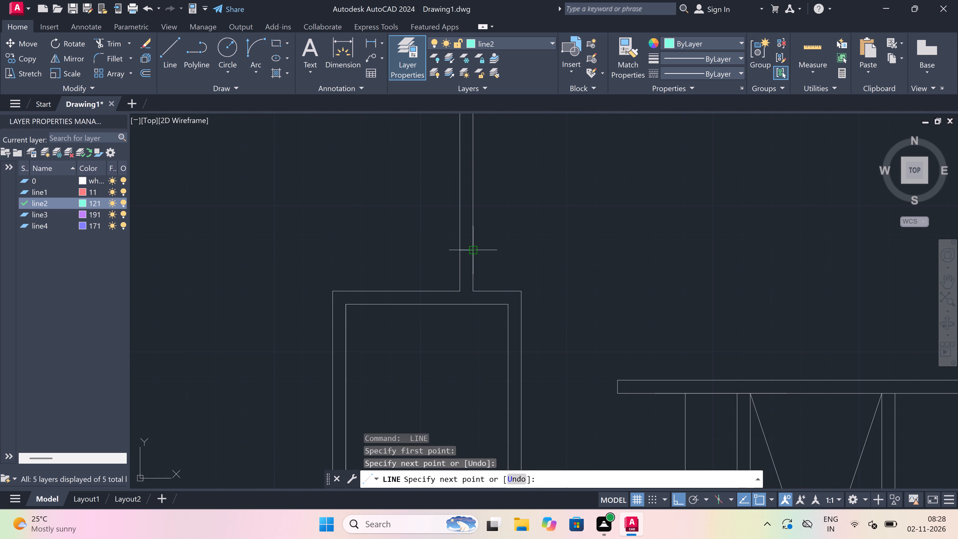
Draw a 5' centre line north from the south end line's midpoint and a north end line across both west wall faces.
click(465, 250)
scroll(465, 250, down, 3)
scroll(466, 223, up, 4)
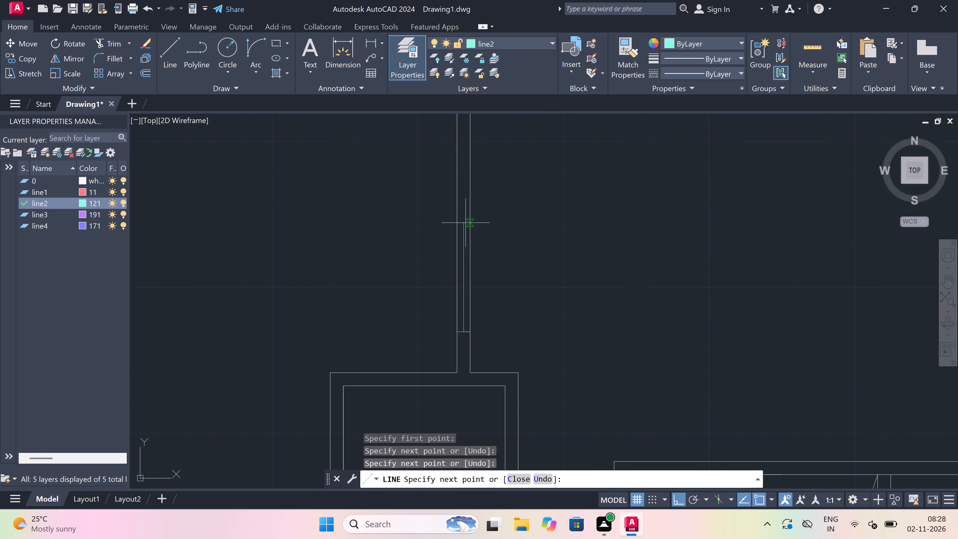
text(5')
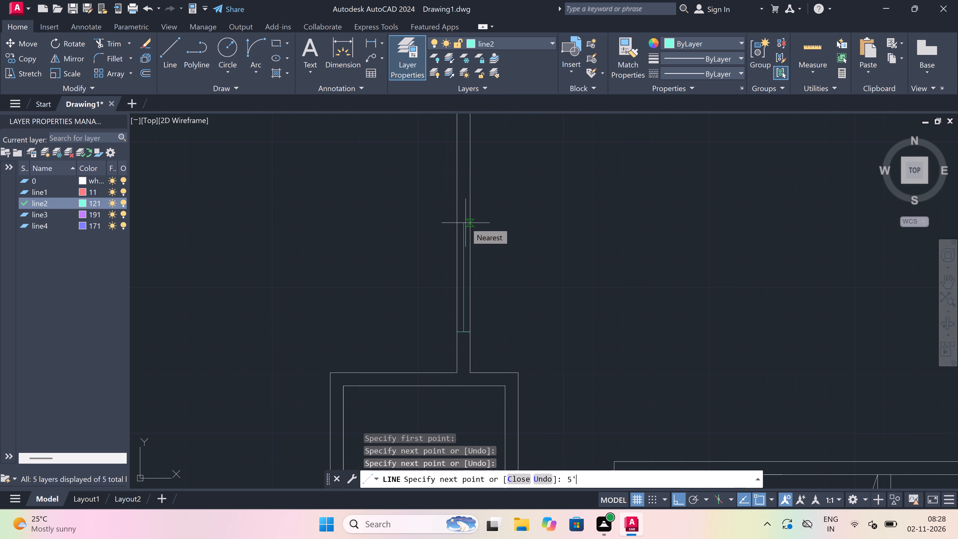
key(space)
scroll(466, 223, down, 4)
scroll(462, 204, up, 5)
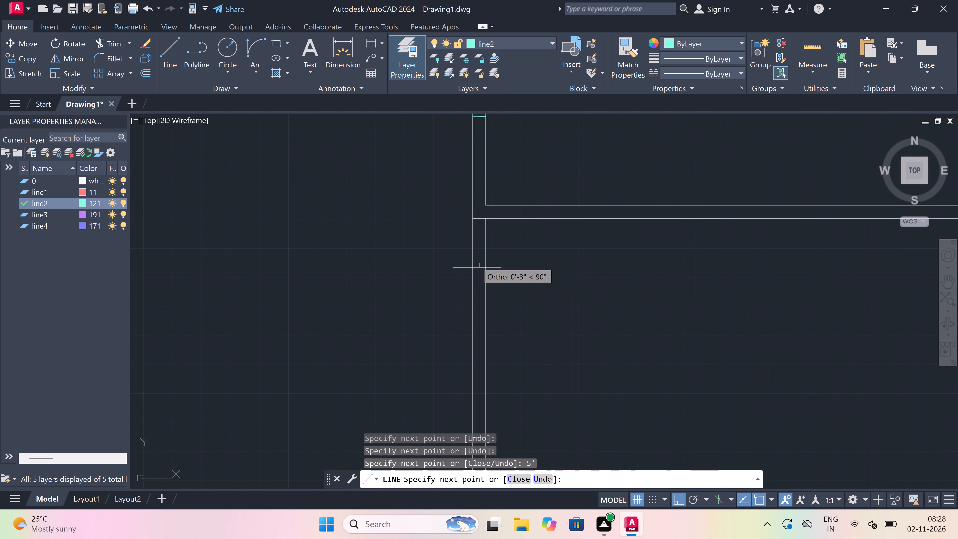
scroll(486, 243, up, 3)
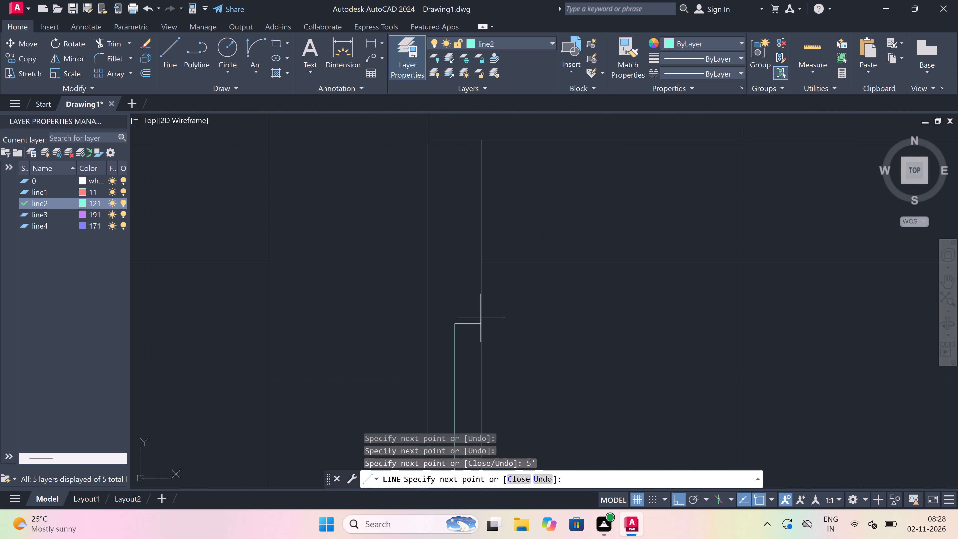
click(479, 322)
click(428, 325)
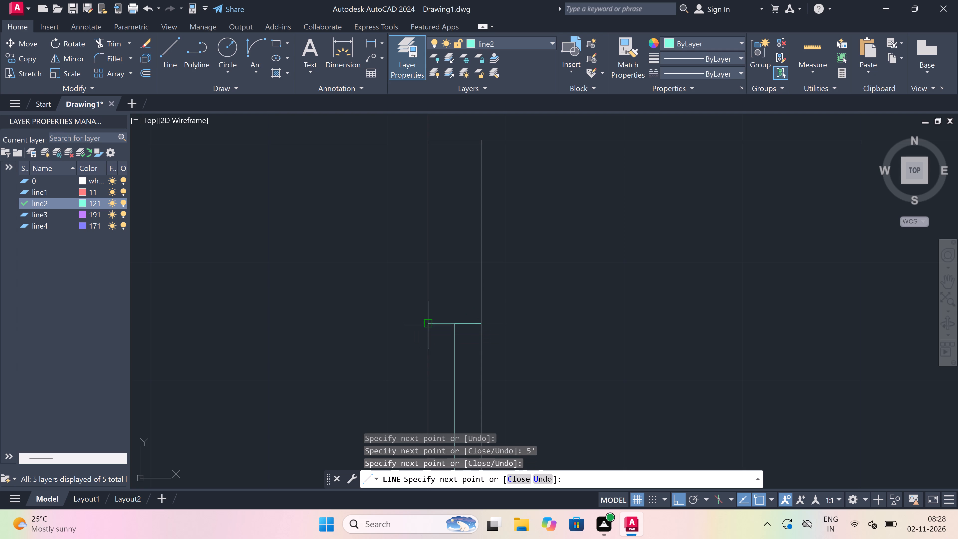
key(Escape)
Trim both west wall face lines between the end lines of this 5' window.
scroll(471, 260, down, 5)
scroll(457, 305, up, 2)
drag(458, 303, 465, 303)
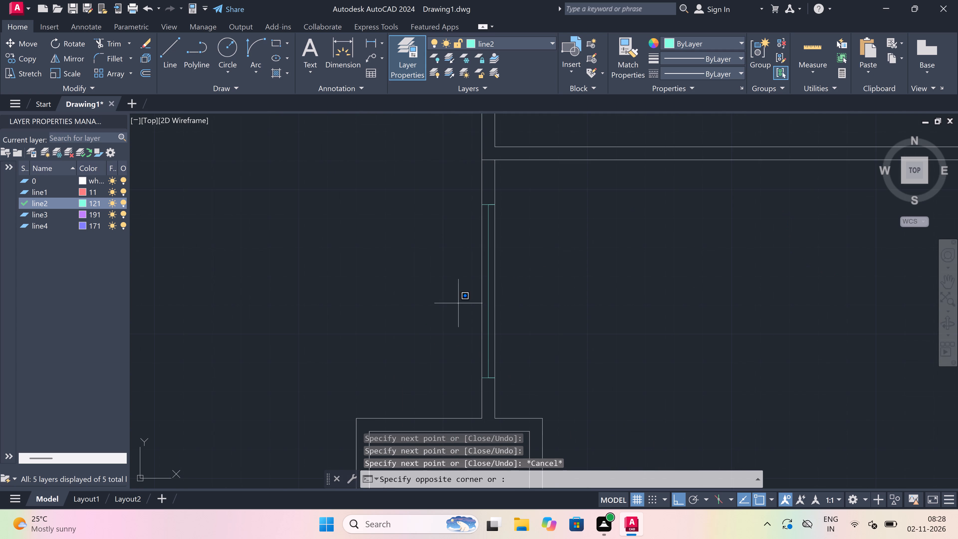
drag(465, 303, 471, 304)
key(t)
key(r)
key(space)
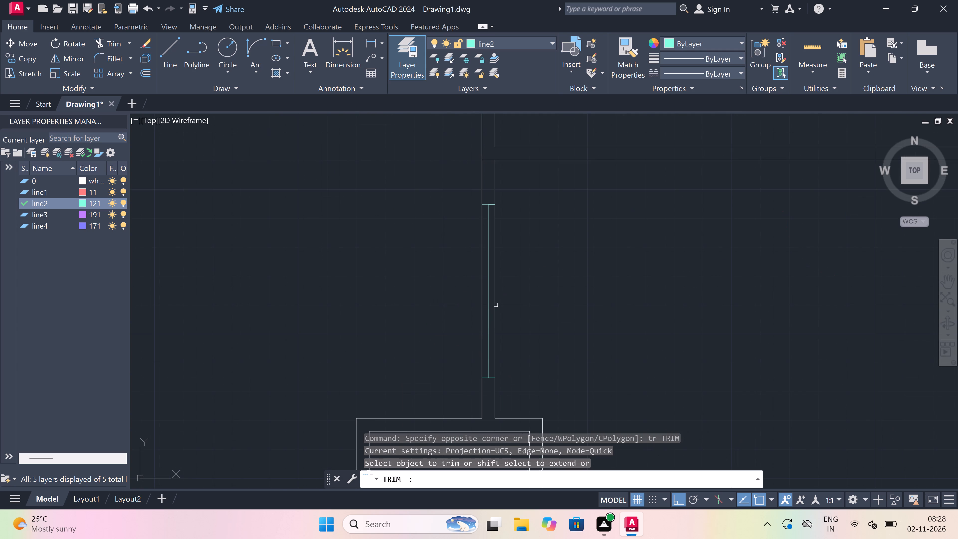
click(494, 298)
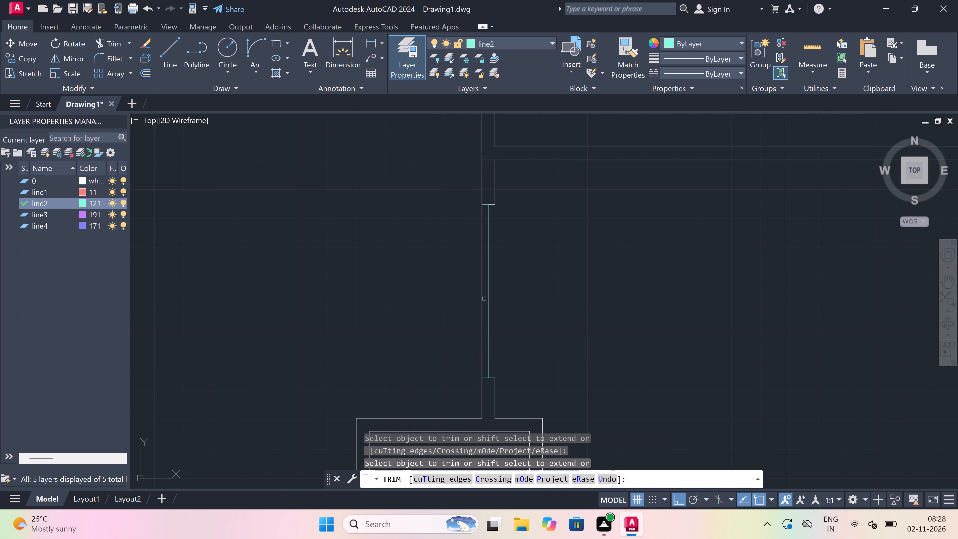
click(484, 299)
click(471, 287)
key(Escape)
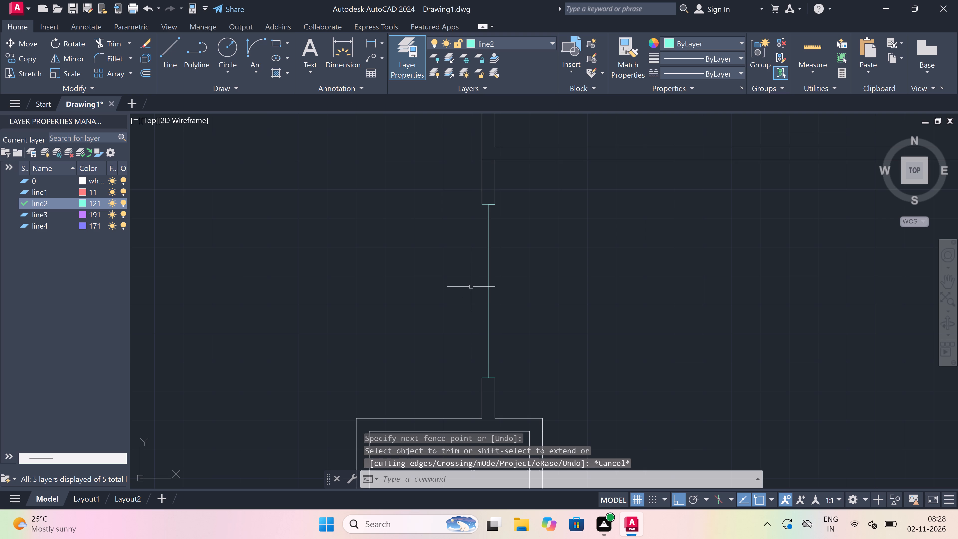
Draw the 5' window's west and east face lines on layer line2, joining the corresponding corners of its end lines.
key(l)
key(space)
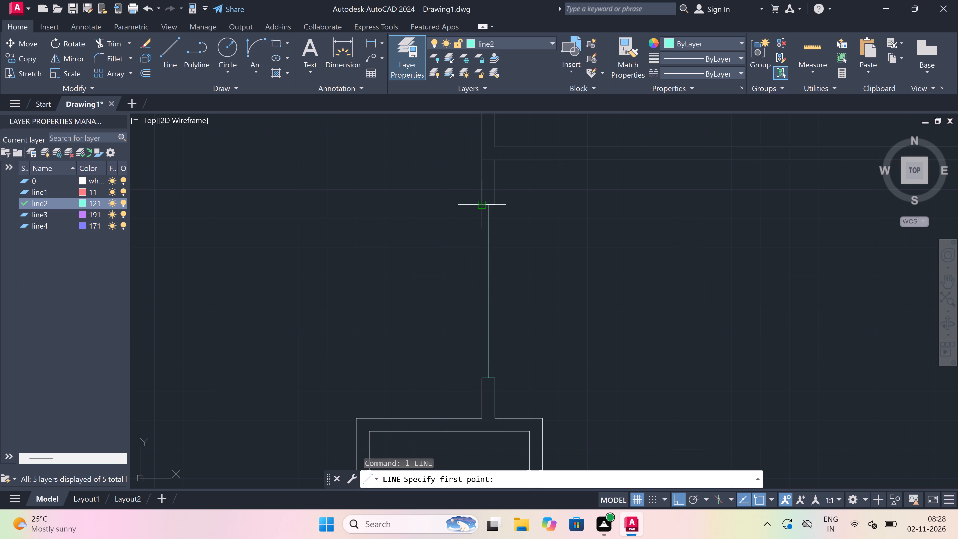
click(480, 205)
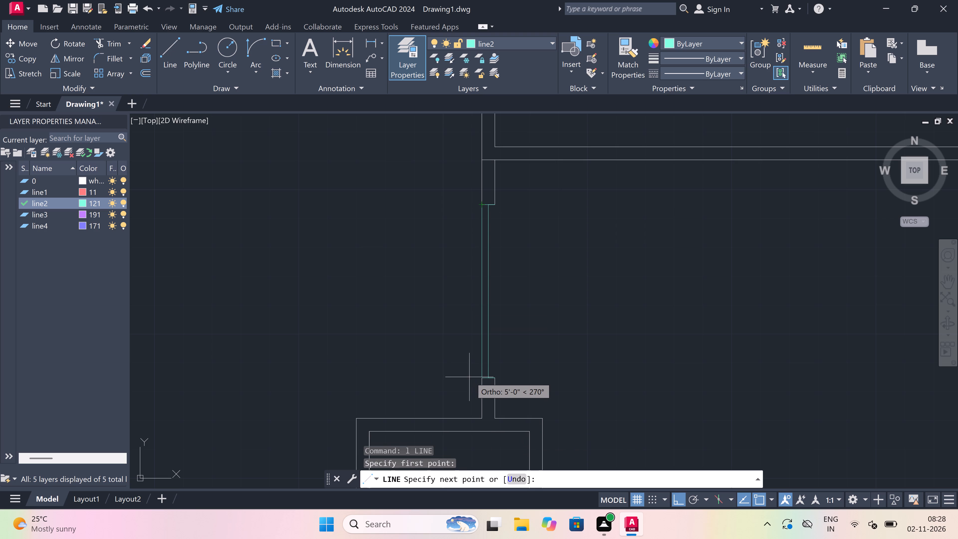
click(478, 376)
key(Escape)
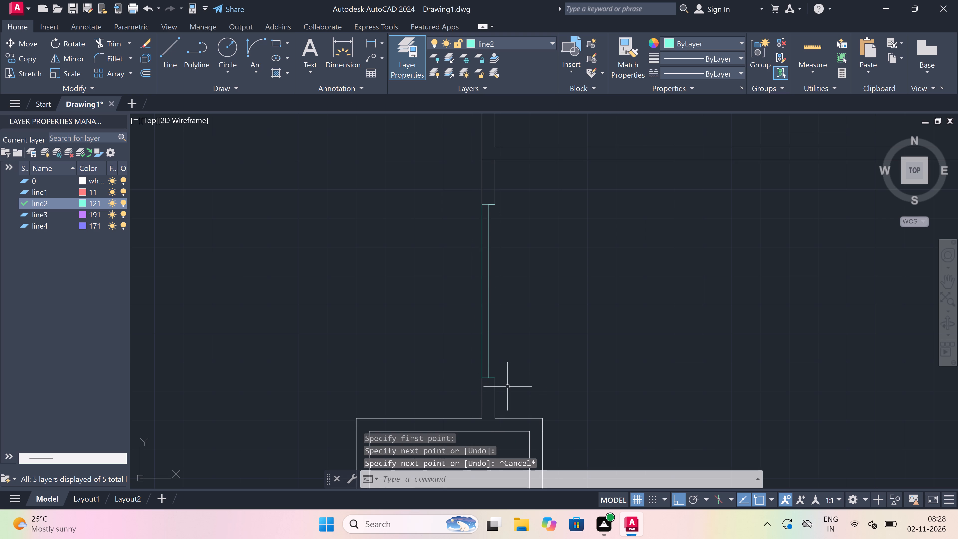
key(space)
drag(498, 377, 498, 357)
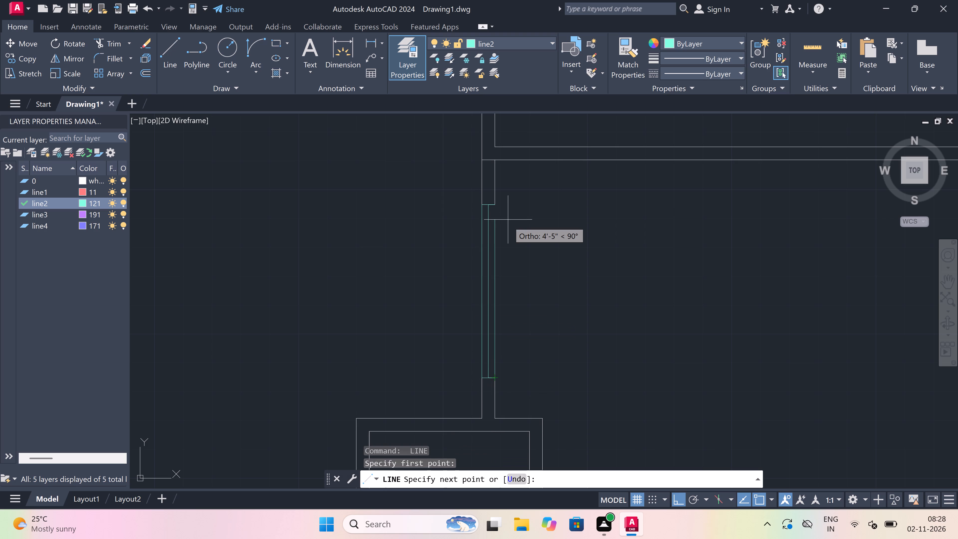
click(492, 206)
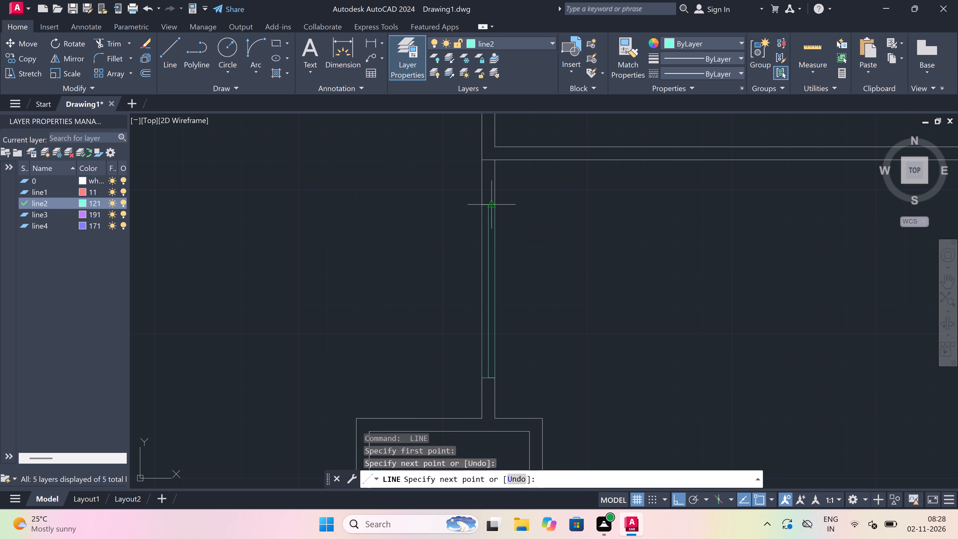
key(Escape)
Draw a north end line for a window across the west wall of the small room directly south, near its upper end.
scroll(460, 214, down, 6)
scroll(445, 239, up, 2)
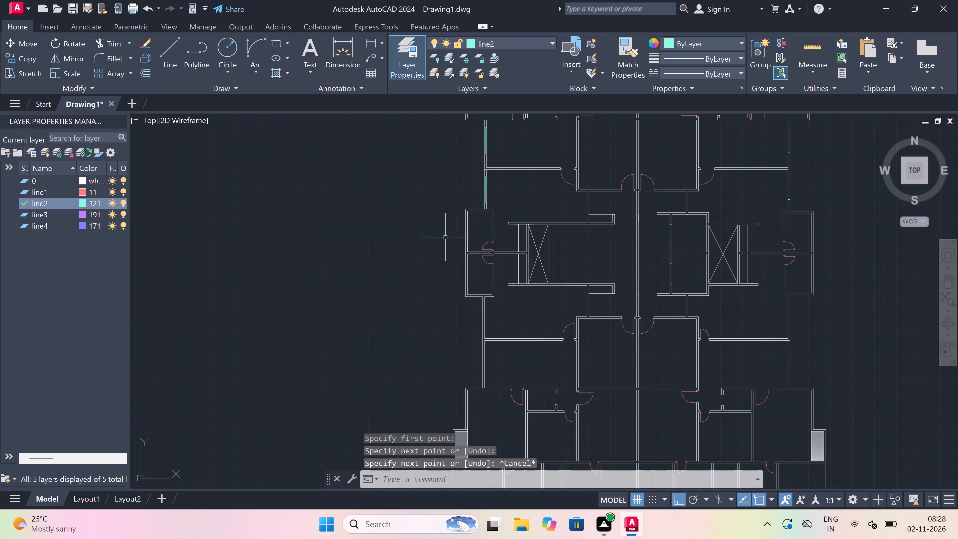
scroll(459, 231, up, 3)
key(space)
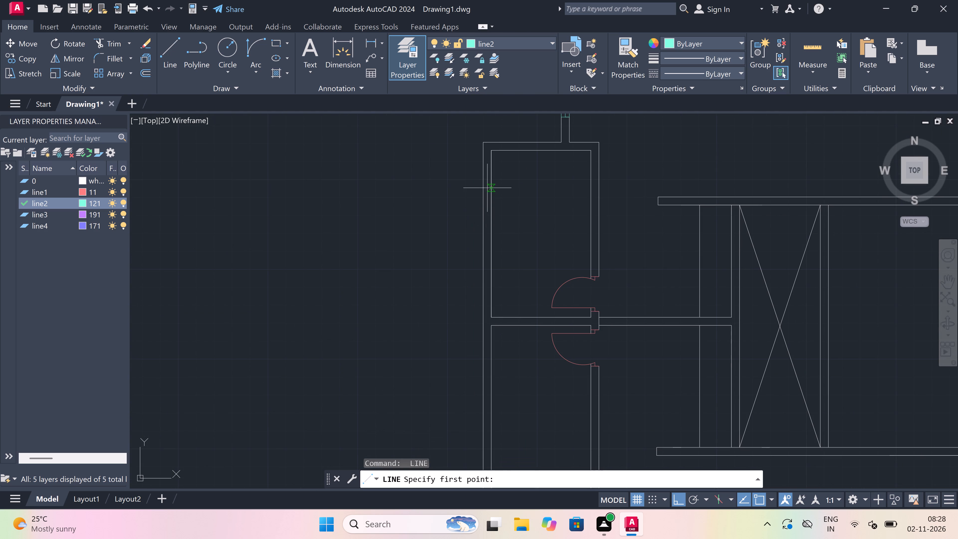
click(485, 183)
scroll(485, 183, up, 3)
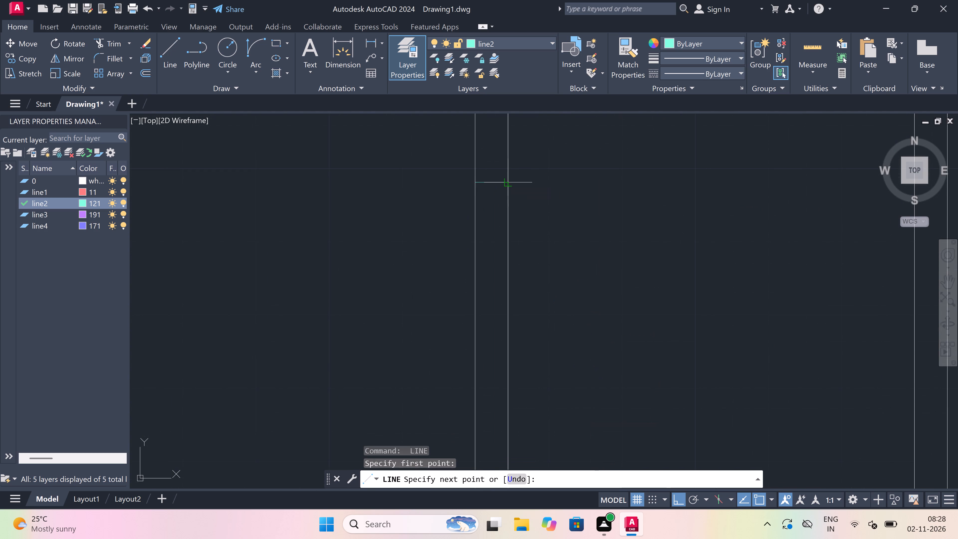
click(507, 183)
Draw a 2' centre line south from that end line's midpoint and a south end line across both wall faces.
click(493, 183)
scroll(493, 183, down, 3)
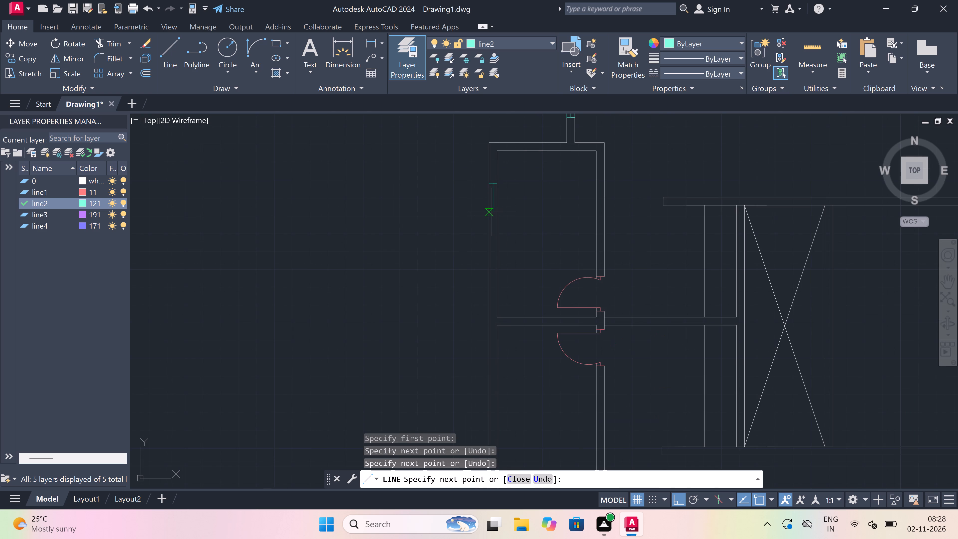
scroll(492, 212, up, 3)
text(2')
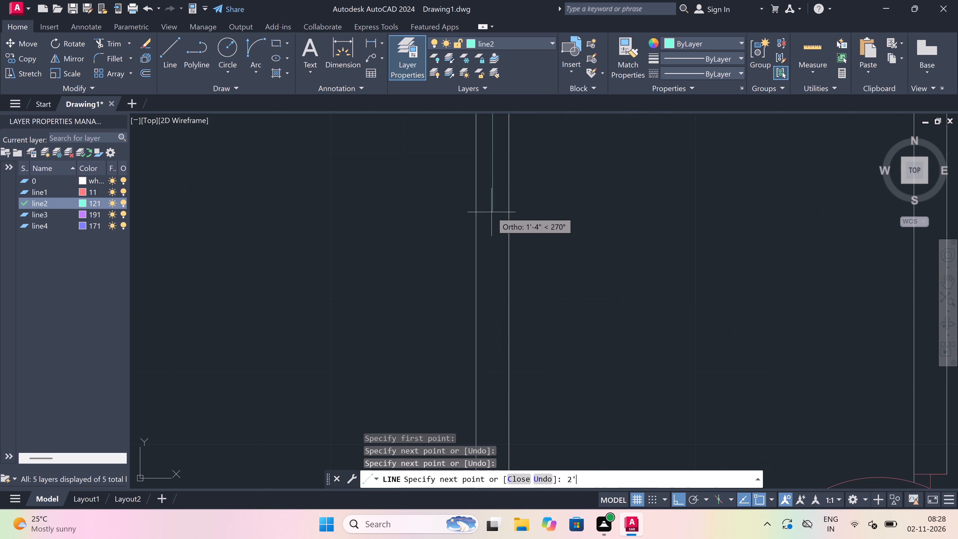
key(space)
scroll(491, 212, down, 2)
scroll(485, 227, up, 3)
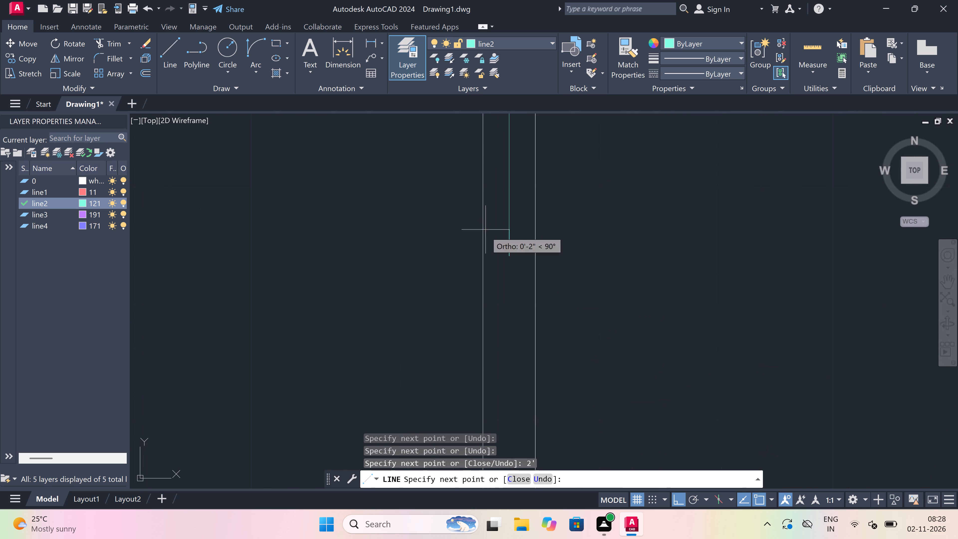
click(482, 255)
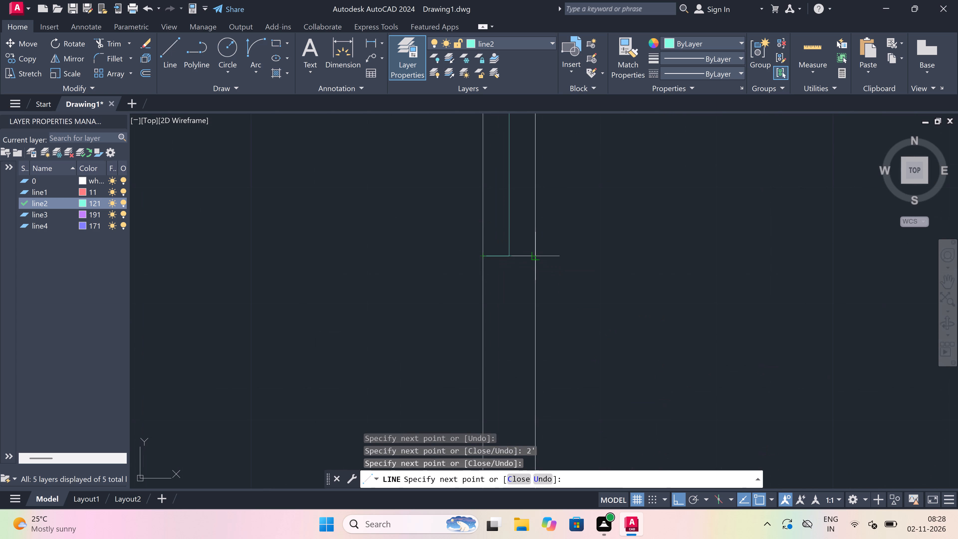
click(533, 258)
key(Escape)
Trim both wall face lines between the end lines of the small room's 2' window.
text(tr)
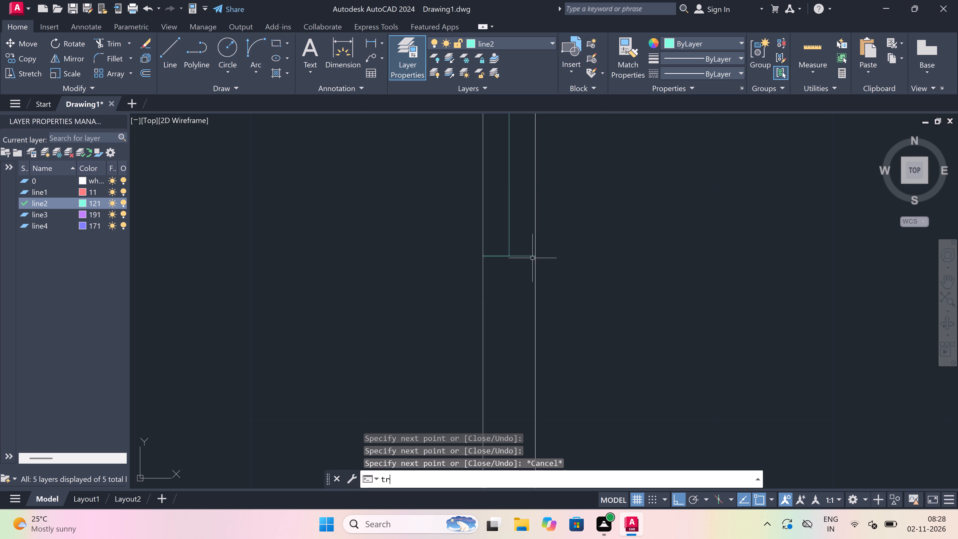
key(space)
scroll(476, 280, down, 5)
scroll(488, 254, up, 3)
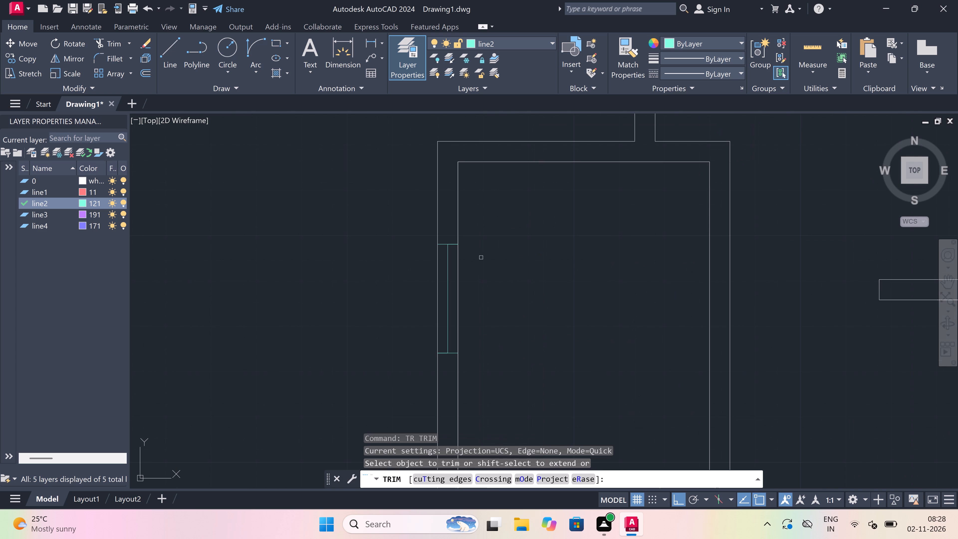
click(457, 291)
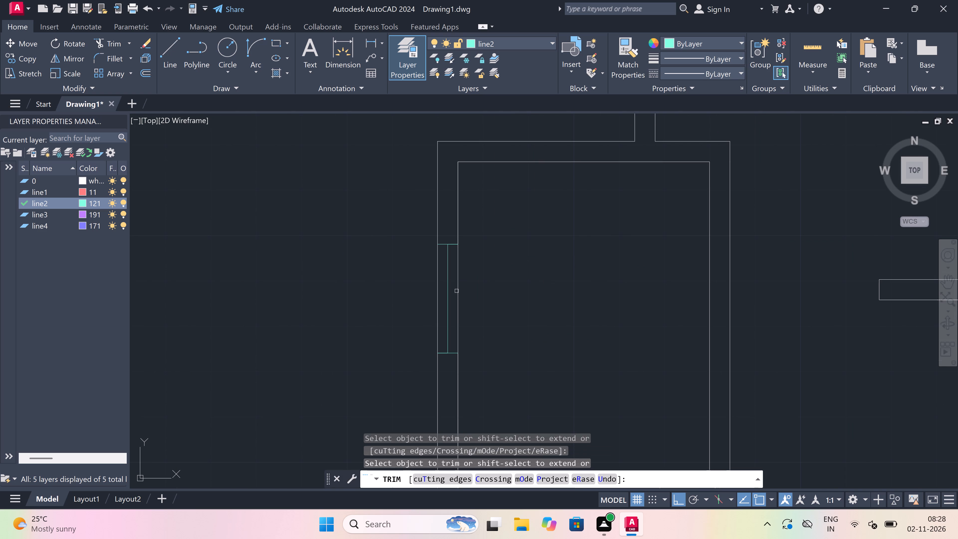
click(457, 291)
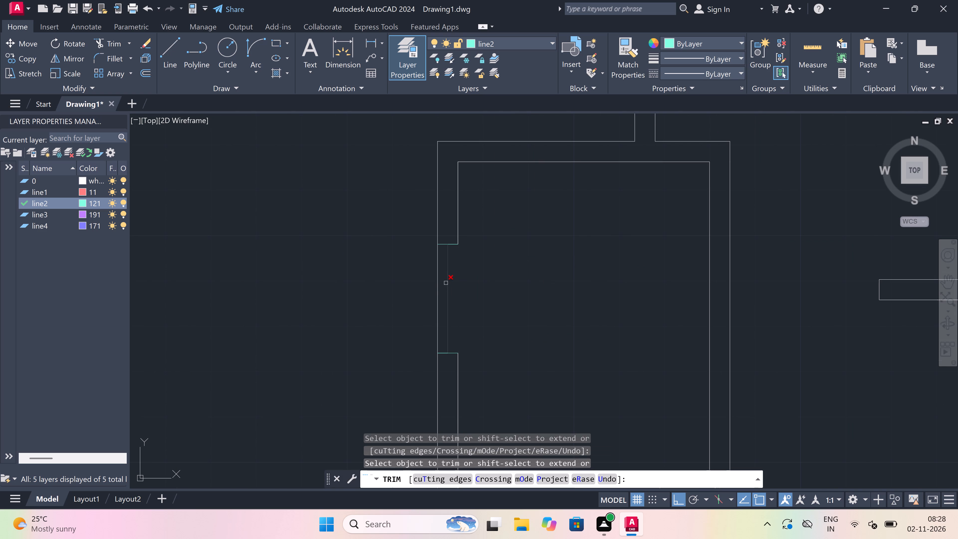
click(440, 282)
drag(416, 281, 420, 280)
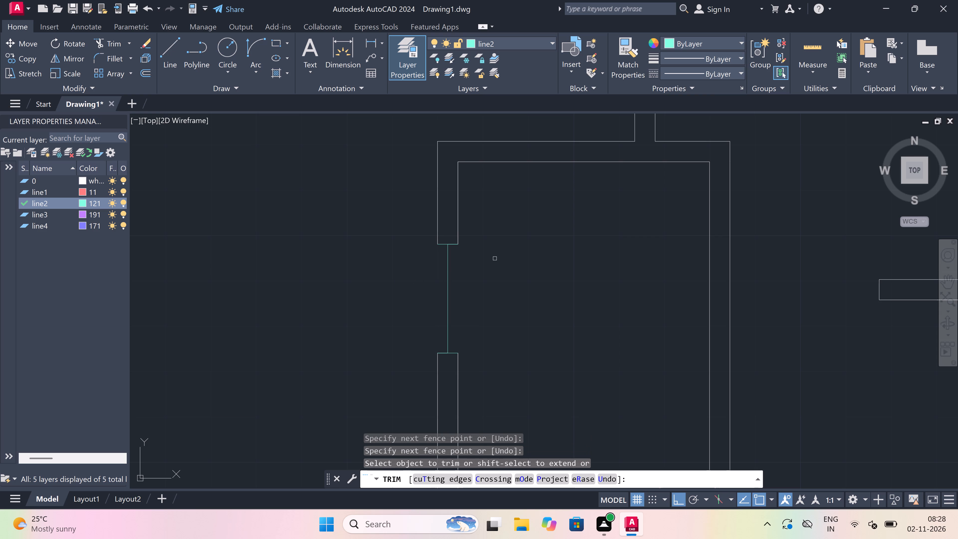
key(Escape)
Draw the 2' window's east and west face lines on layer line2, joining the corresponding corners of its end lines.
key(l)
key(space)
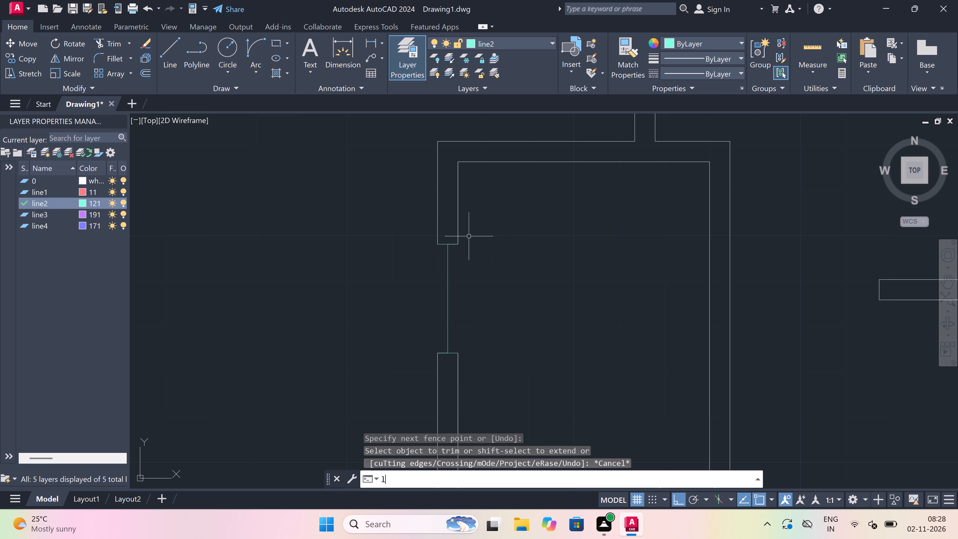
click(459, 246)
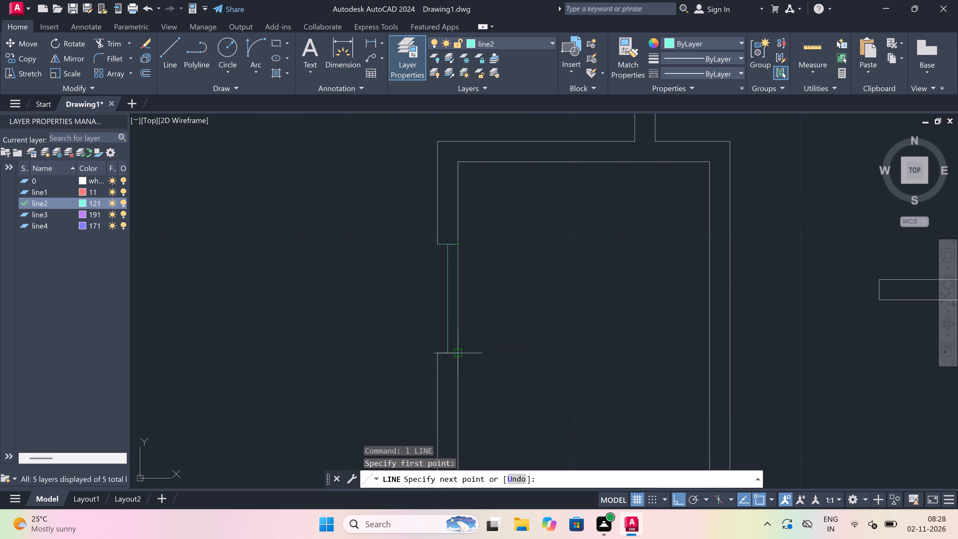
click(456, 352)
key(Escape)
key(space)
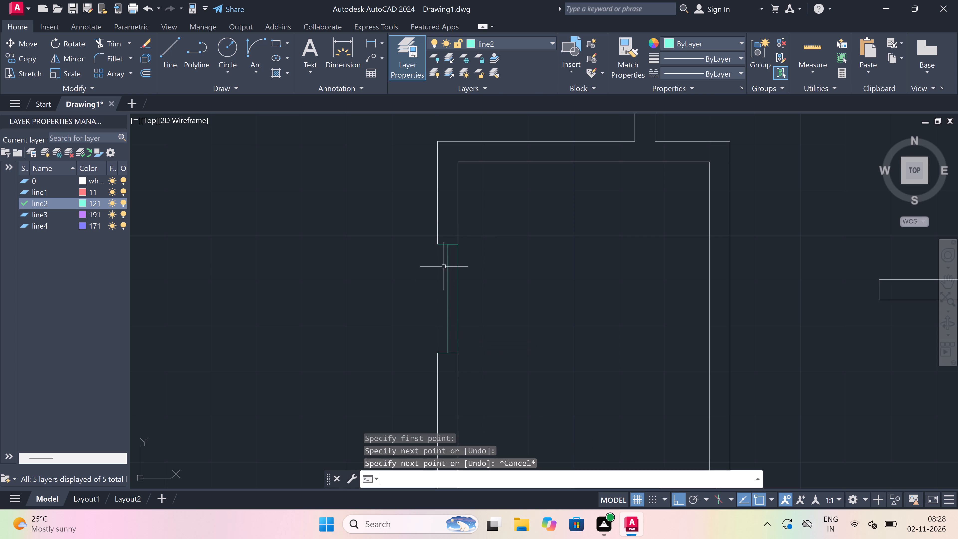
click(438, 243)
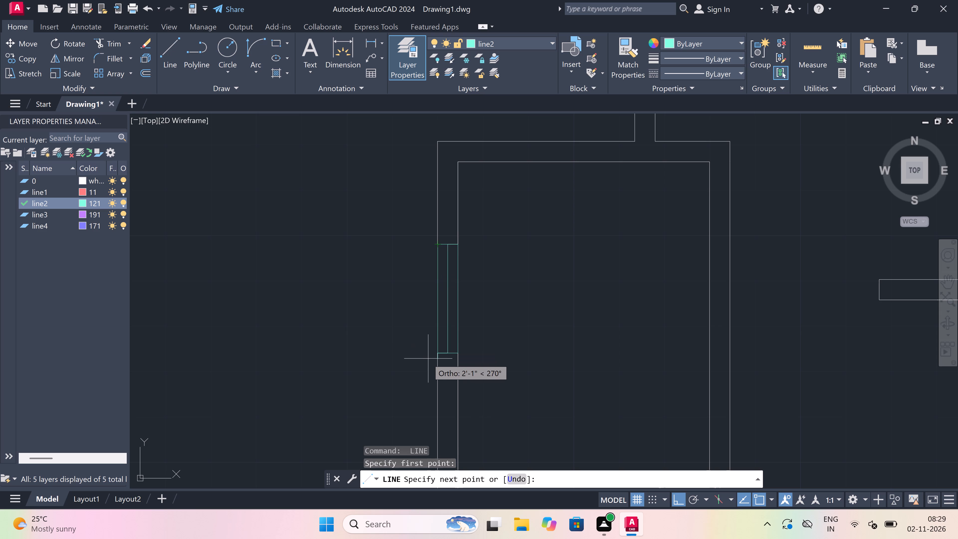
click(434, 352)
key(Escape)
Draw an end line for another window across the west wall of the adjoining small room to the south, in its lower half.
scroll(506, 250, down, 2)
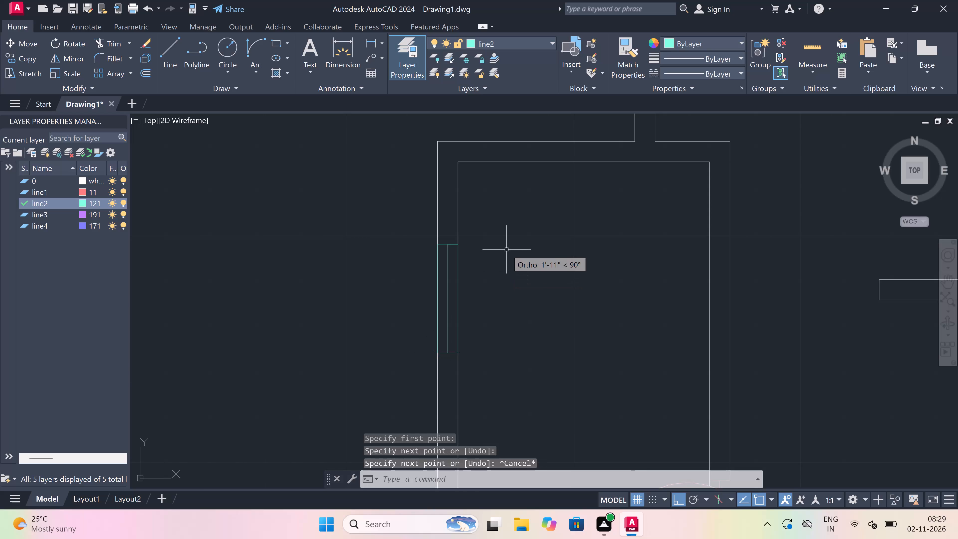
scroll(506, 250, down, 5)
scroll(504, 287, up, 5)
key(space)
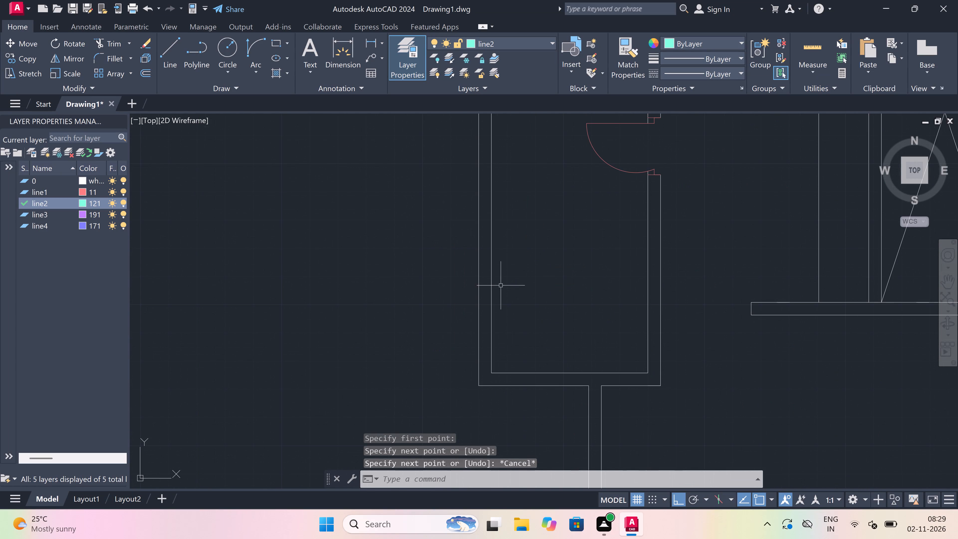
scroll(478, 280, down, 1)
scroll(478, 280, up, 2)
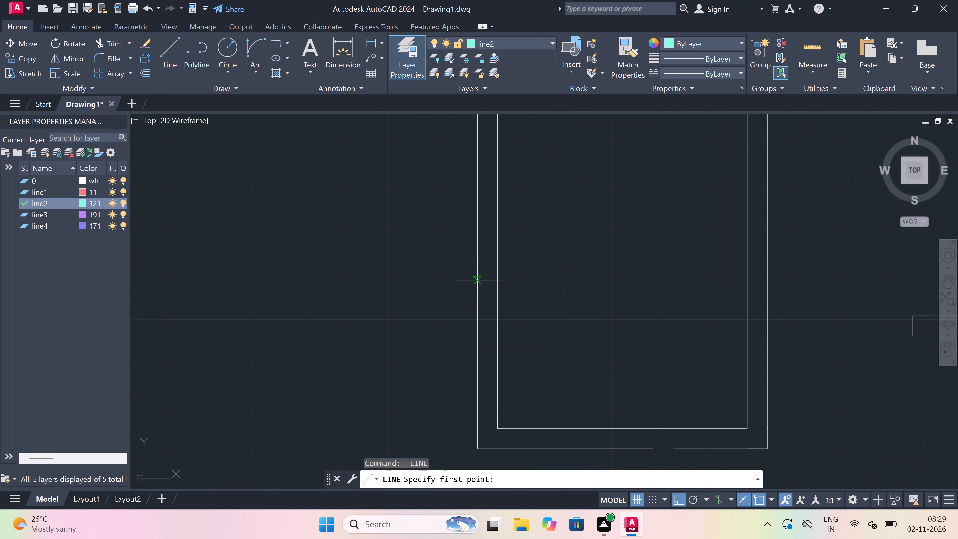
drag(478, 295, 480, 295)
scroll(494, 290, up, 3)
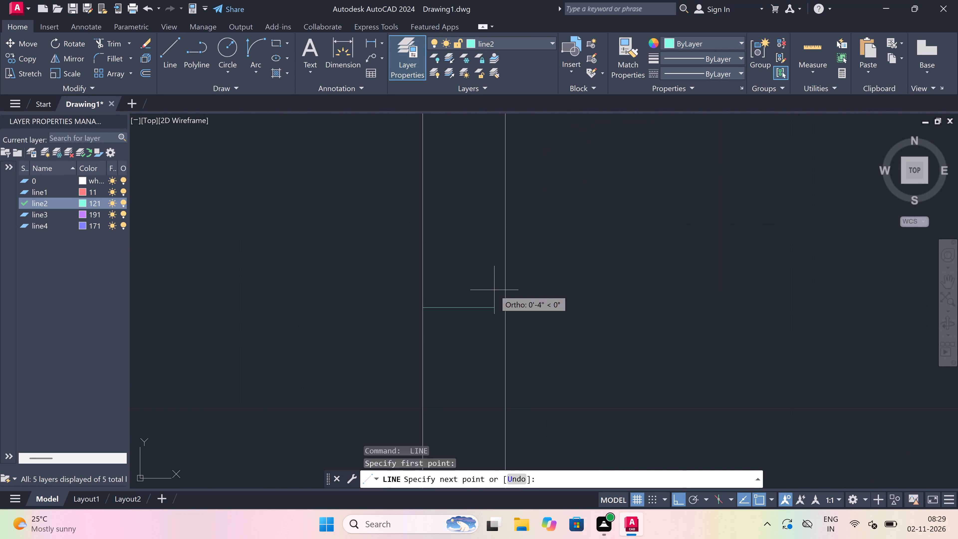
click(499, 305)
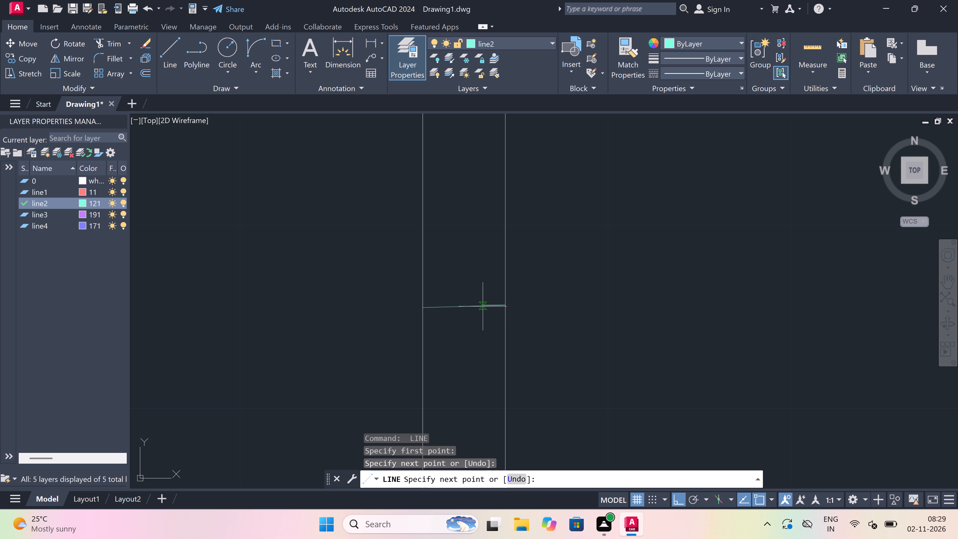
Draw a 2' centre line north from the end line's midpoint and a north end line across both wall faces.
click(462, 302)
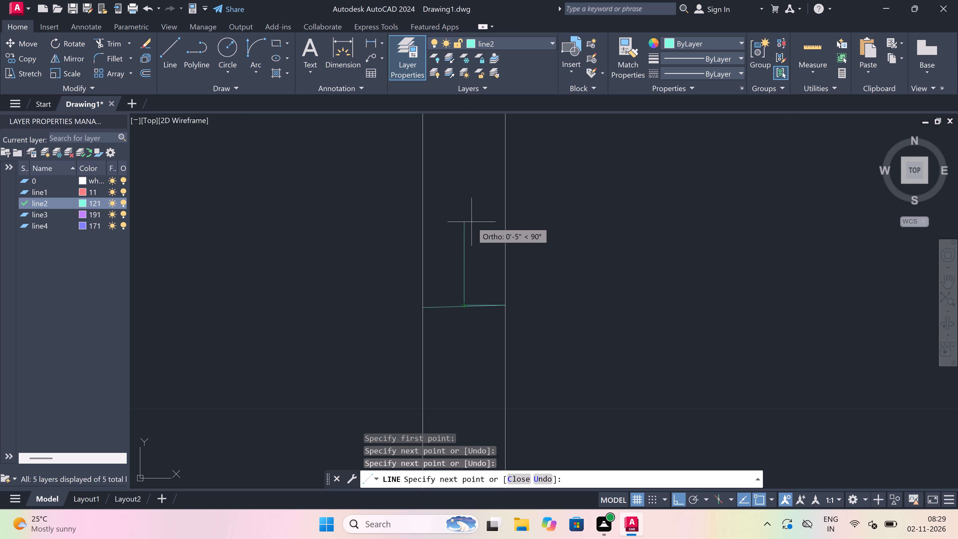
text(2')
key(space)
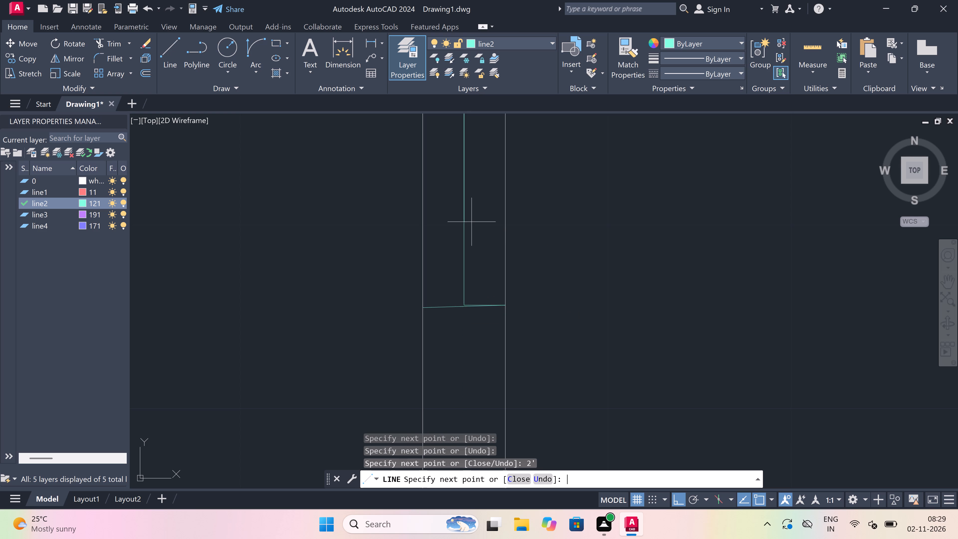
scroll(472, 222, down, 4)
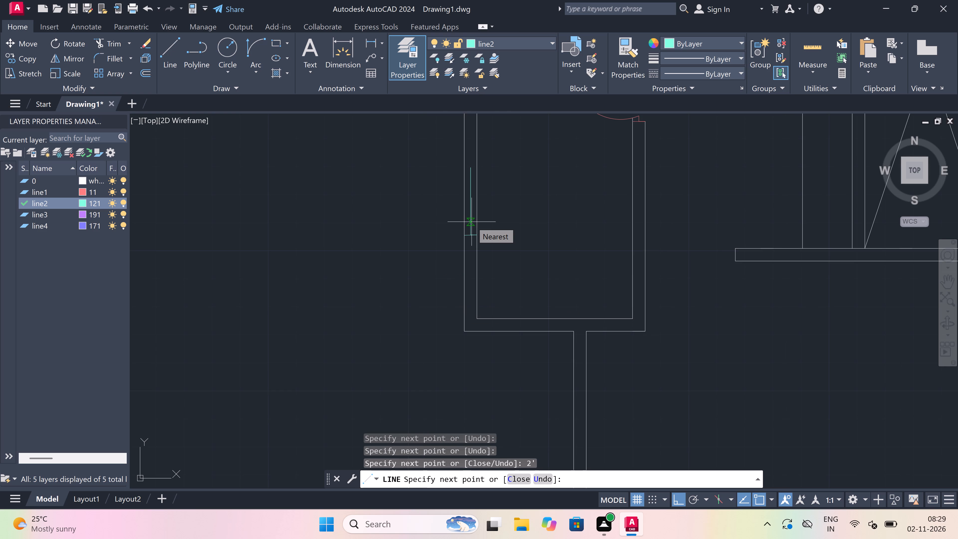
scroll(472, 222, up, 1)
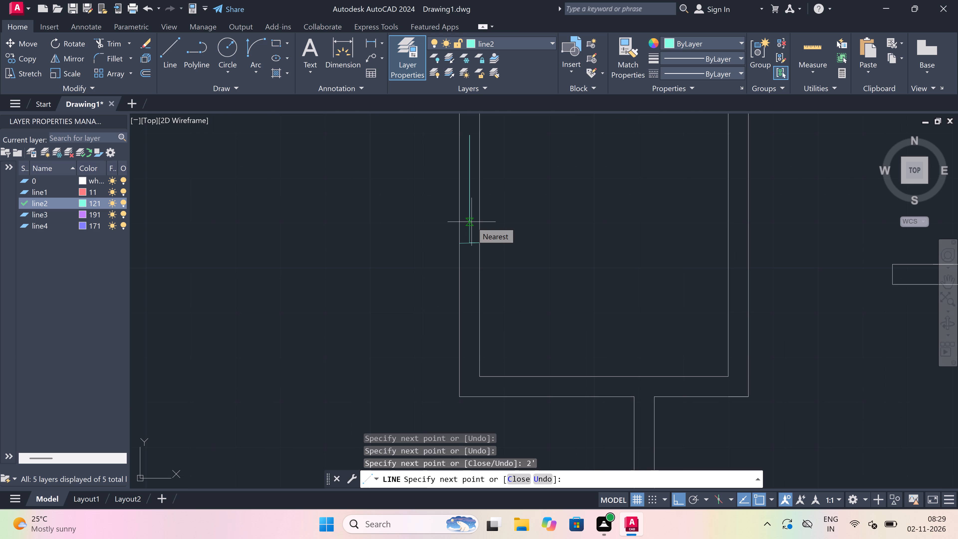
scroll(472, 222, down, 5)
scroll(471, 202, up, 5)
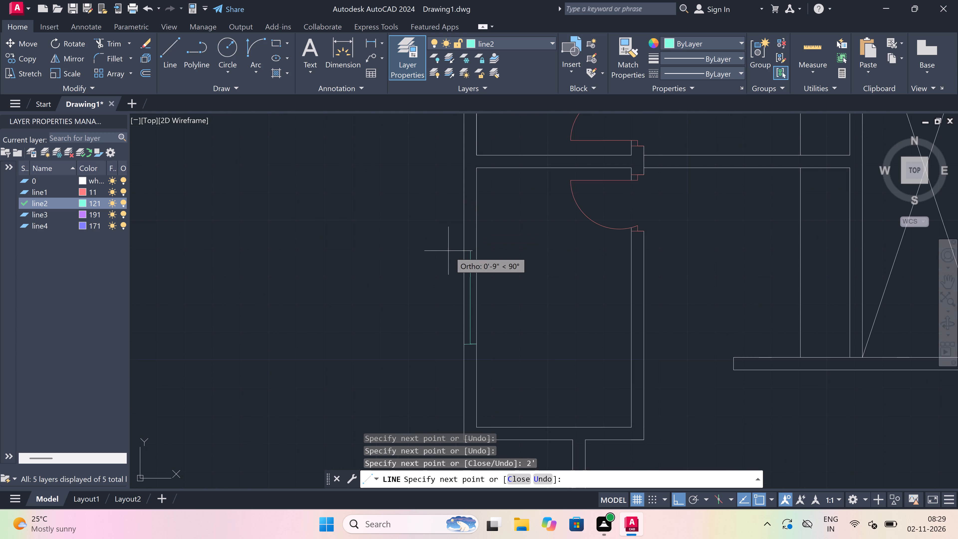
scroll(468, 264, up, 4)
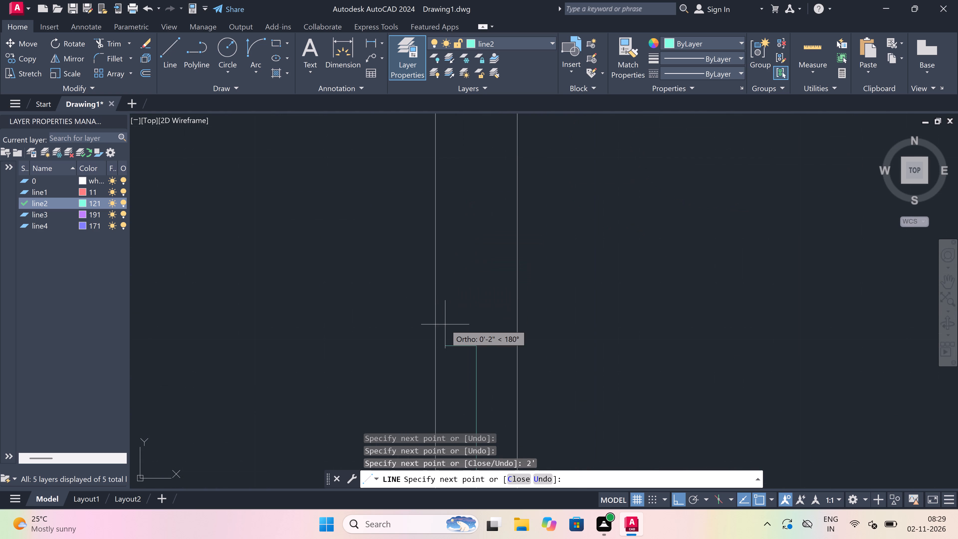
click(433, 341)
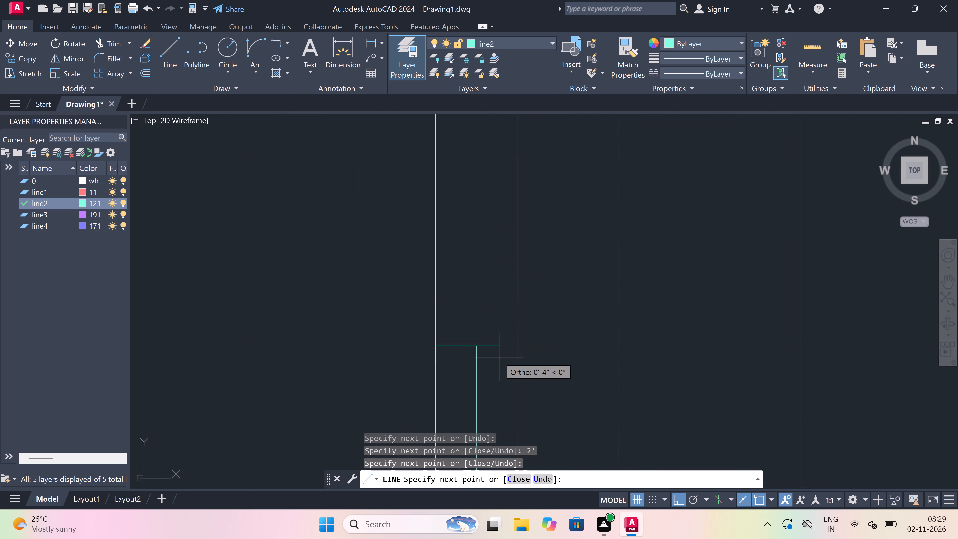
click(515, 343)
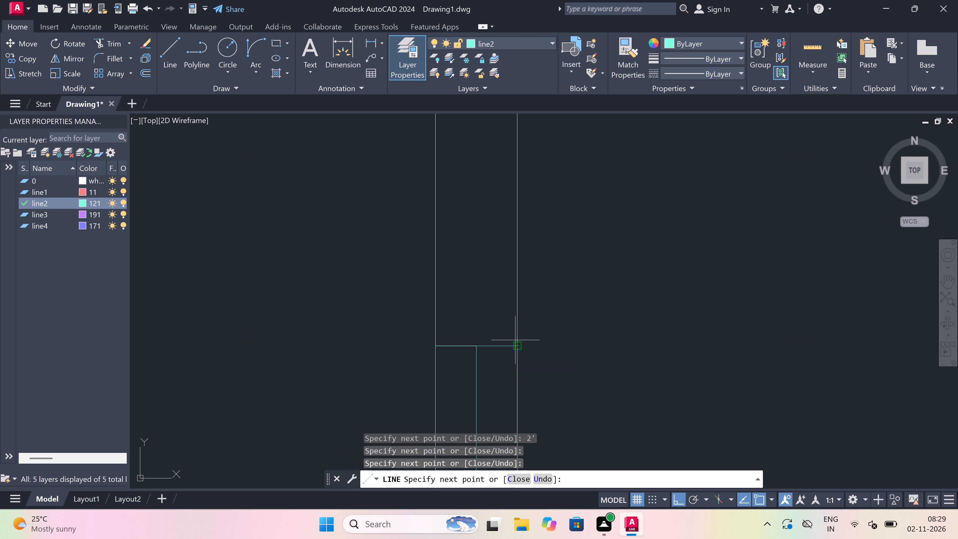
key(Escape)
Trim both wall face lines between the end lines of the southern west-side small room's 2' window.
scroll(514, 279, down, 5)
scroll(512, 309, up, 2)
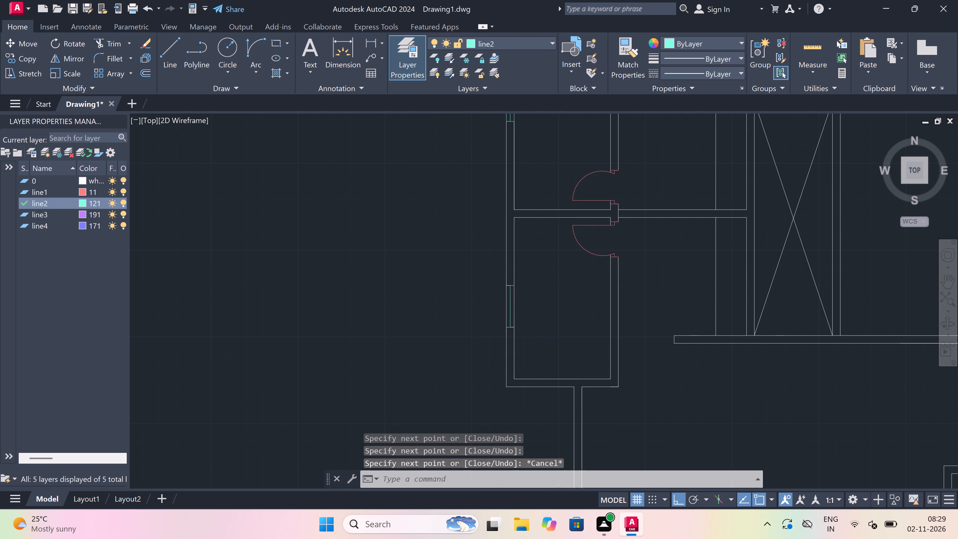
scroll(512, 309, up, 1)
text(tr)
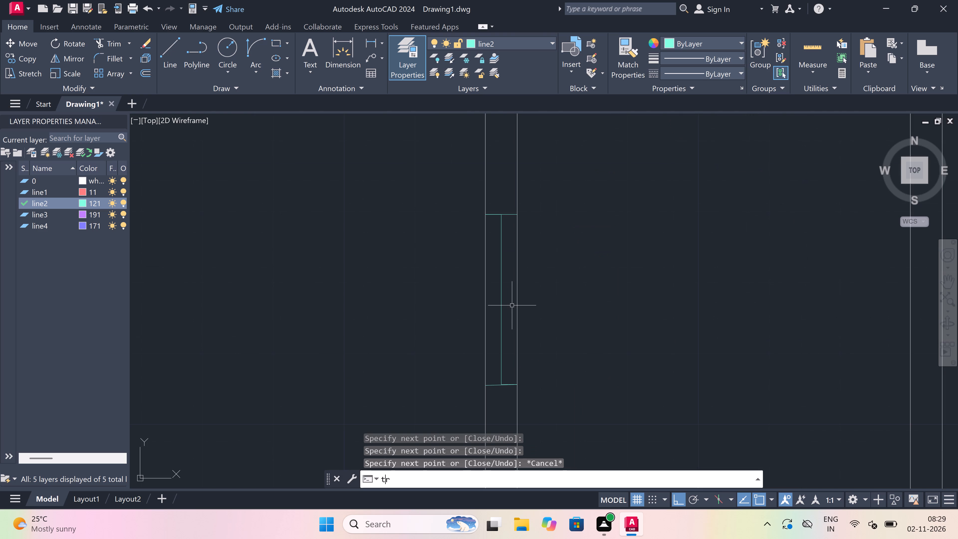
key(space)
drag(512, 305, 515, 304)
click(538, 299)
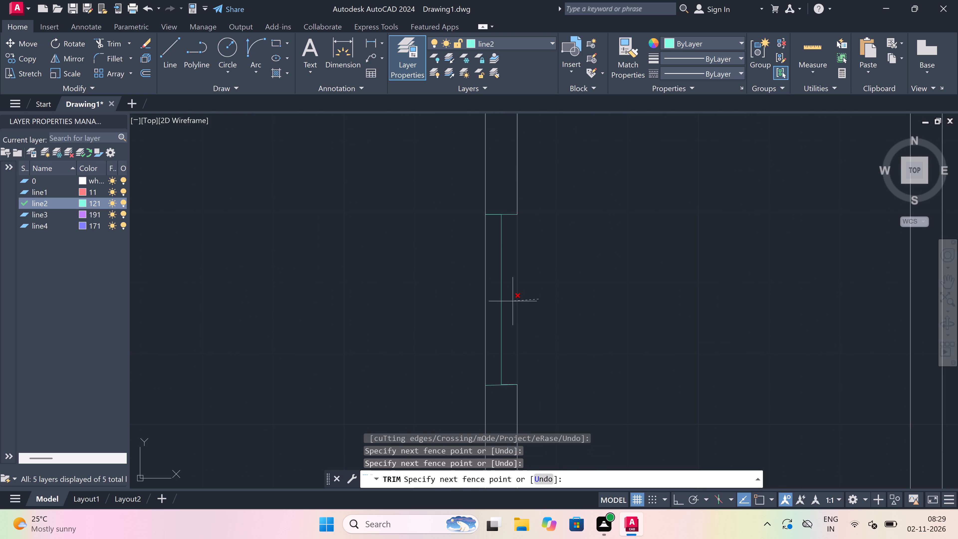
click(512, 301)
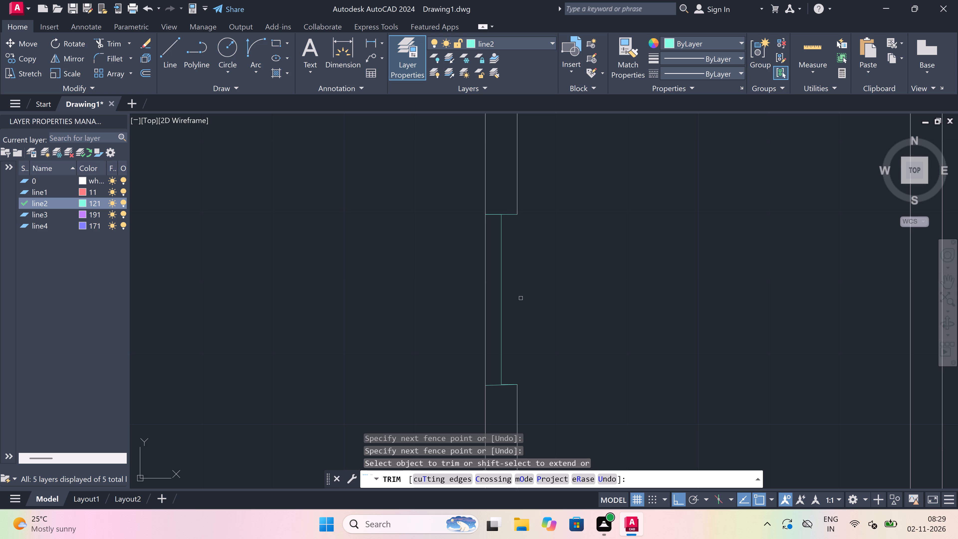
click(487, 272)
key(Escape)
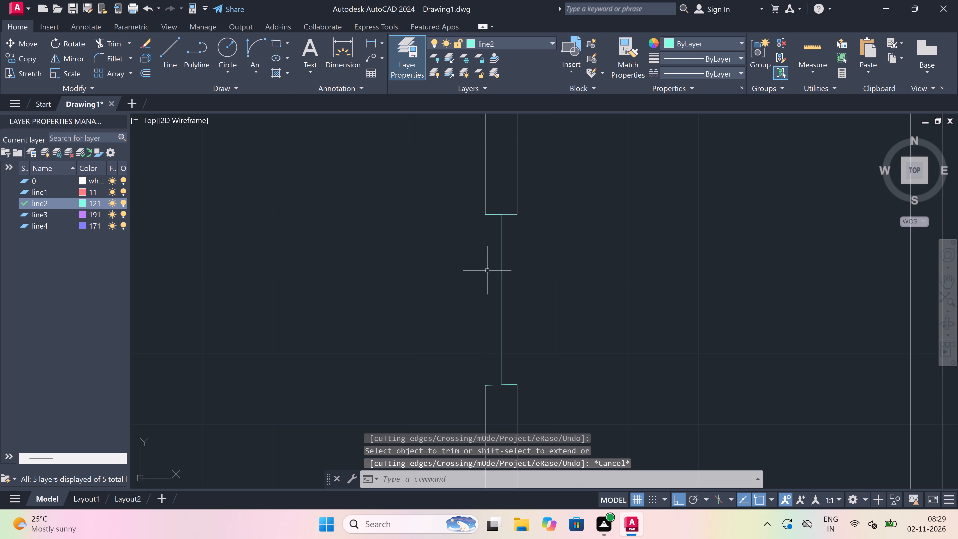
Draw that window's west and east face lines on layer line2, joining the corresponding corners of its end lines.
key(l)
key(space)
click(488, 216)
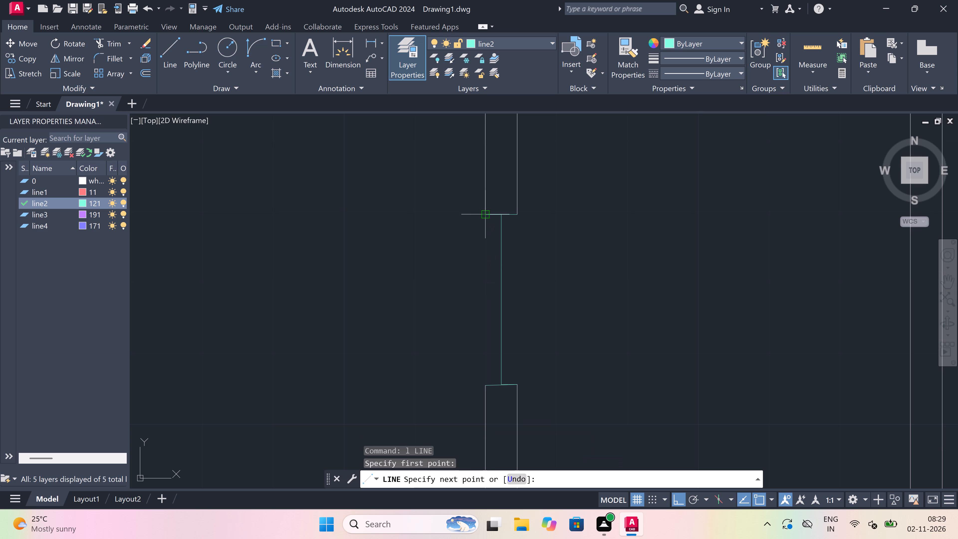
click(484, 384)
key(Escape)
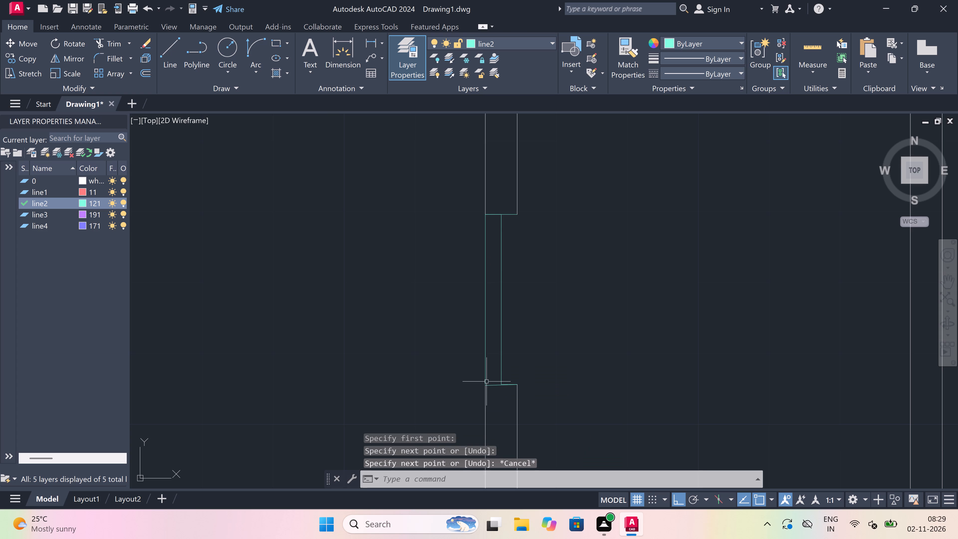
key(space)
drag(514, 384, 520, 344)
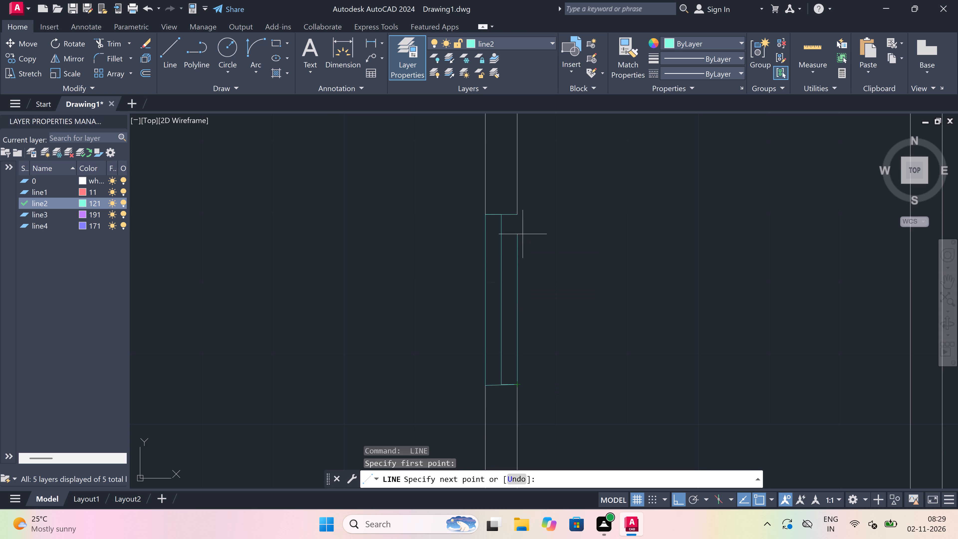
click(517, 212)
key(Escape)
Draw an end line for a window across the east wall of the northern east-side small room, in its upper half.
scroll(499, 229, down, 2)
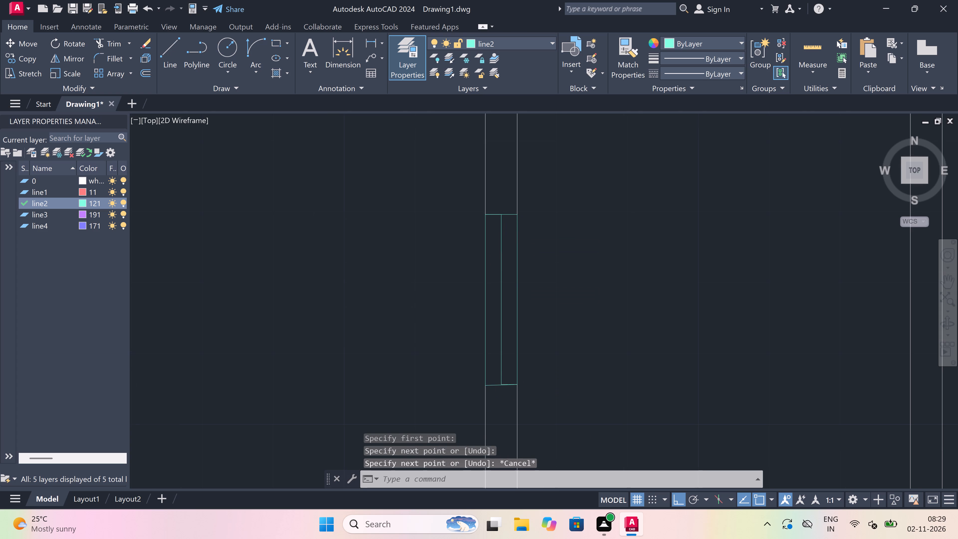
scroll(499, 229, down, 4)
key(space)
scroll(504, 235, down, 3)
scroll(585, 224, up, 2)
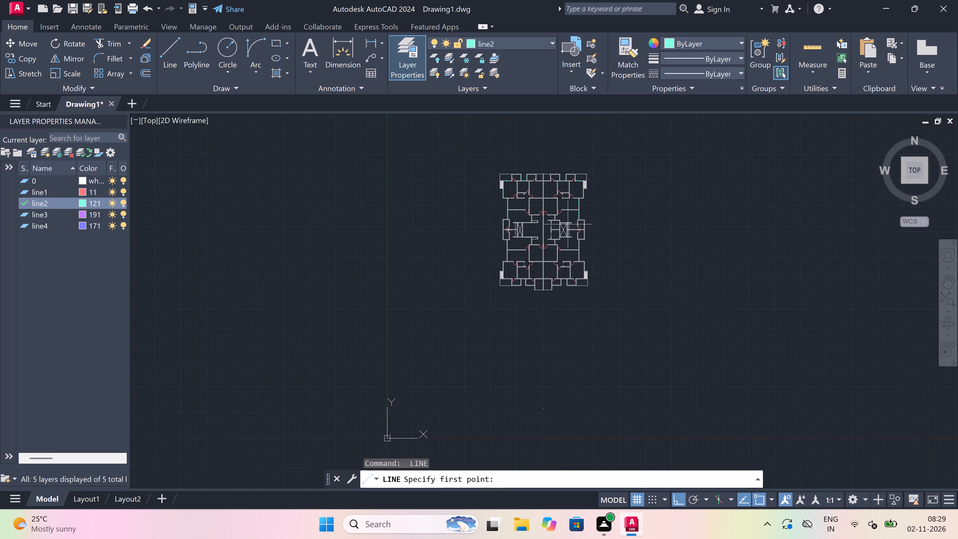
scroll(584, 224, up, 1)
scroll(575, 204, up, 4)
scroll(590, 263, down, 4)
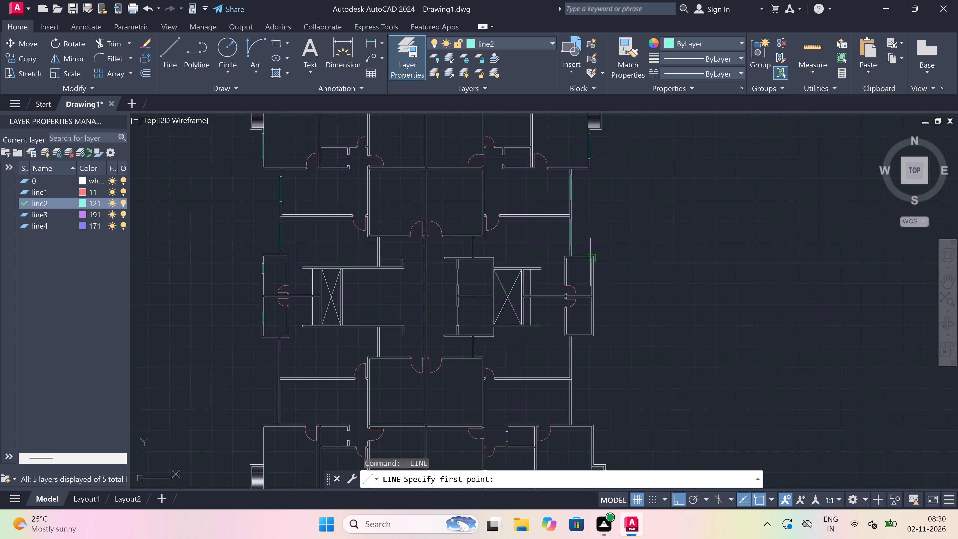
scroll(590, 265, up, 4)
click(594, 273)
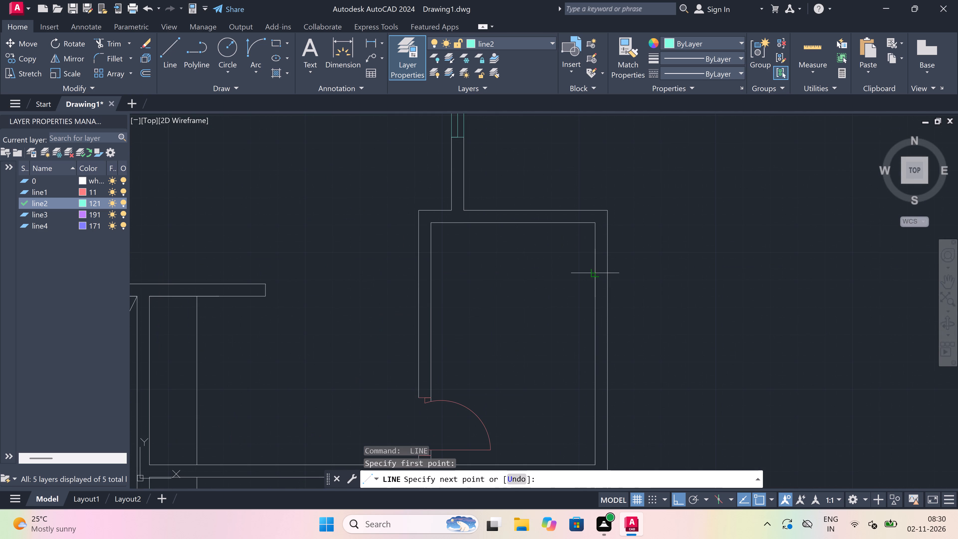
scroll(611, 273, up, 2)
click(602, 272)
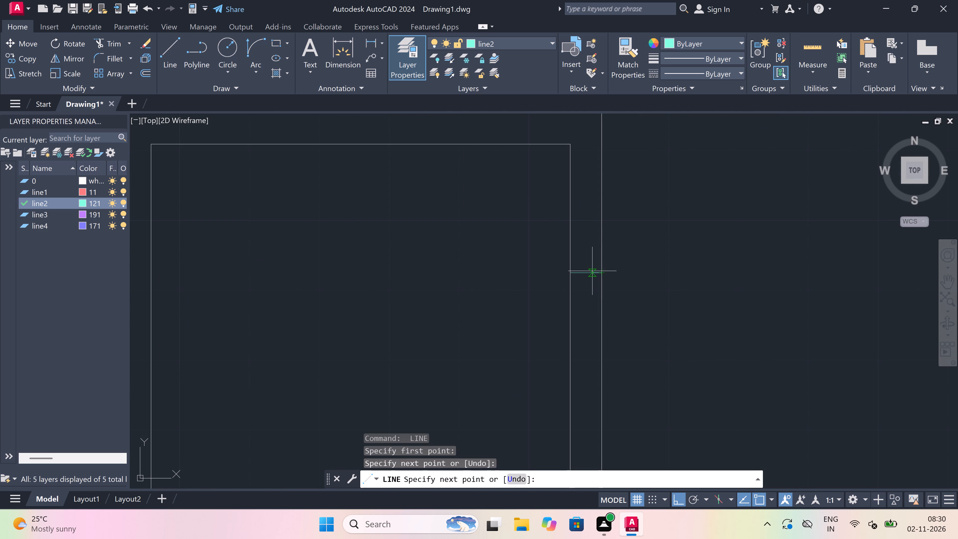
Draw a 2' centre line south from that end line's midpoint and a south end line across both wall faces.
click(585, 271)
scroll(585, 271, down, 2)
scroll(582, 322, up, 2)
key(2)
key(apostrophe)
key(space)
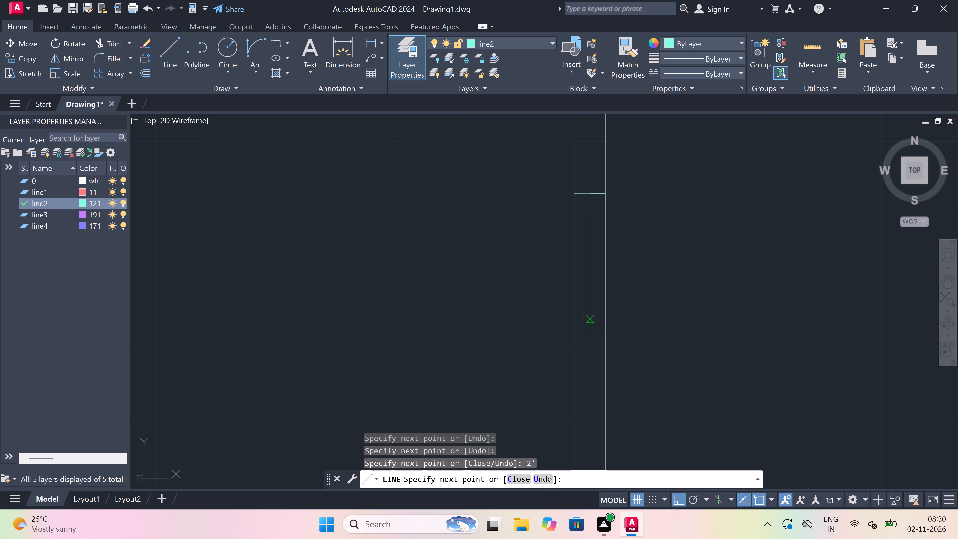
click(574, 359)
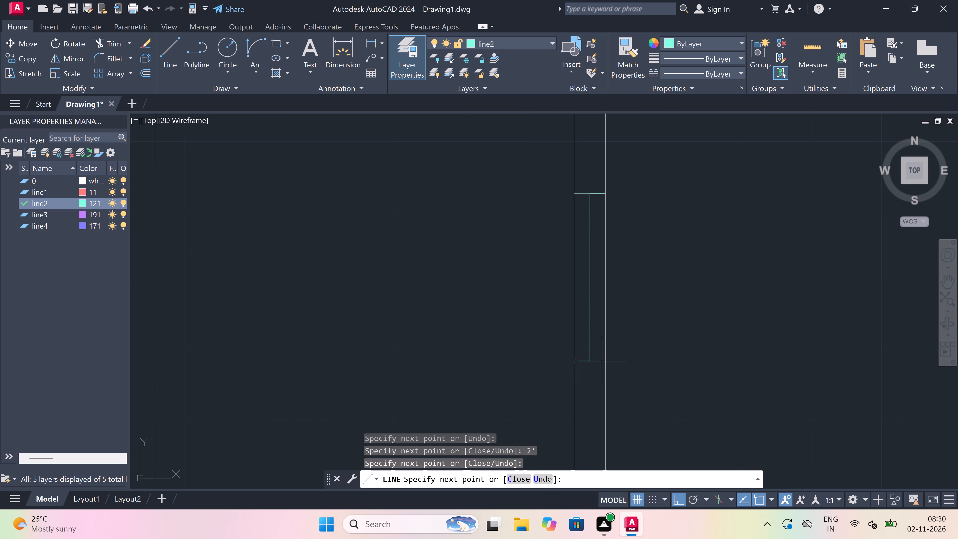
click(605, 361)
key(Escape)
Trim both wall face lines between the end lines of the northern east-side small room's 2' window.
scroll(607, 310, up, 1)
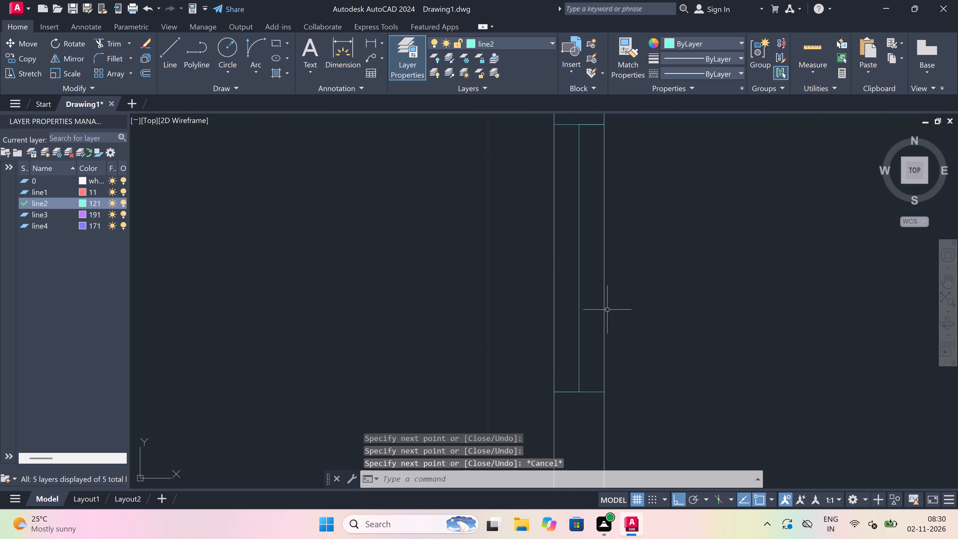
scroll(608, 309, down, 2)
scroll(610, 300, up, 1)
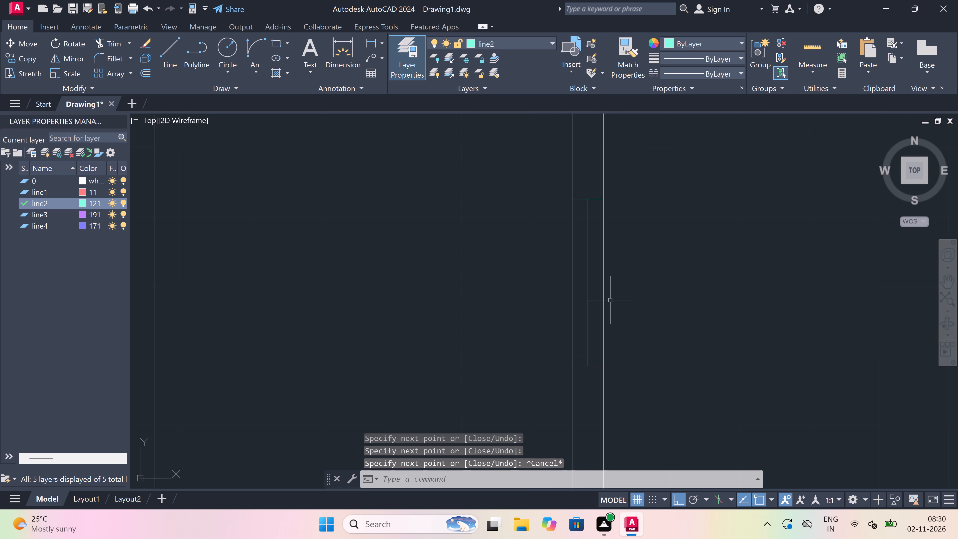
text(tr)
key(space)
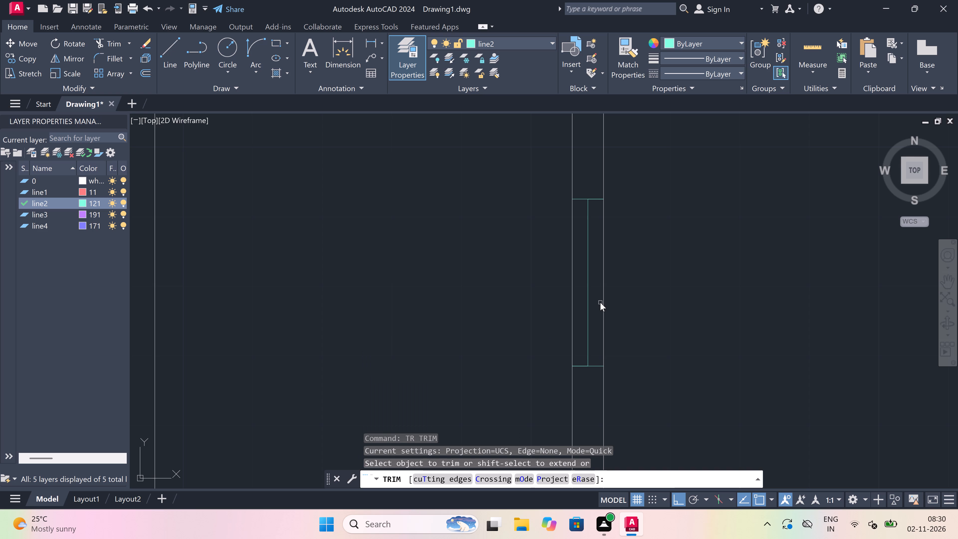
click(600, 302)
click(618, 298)
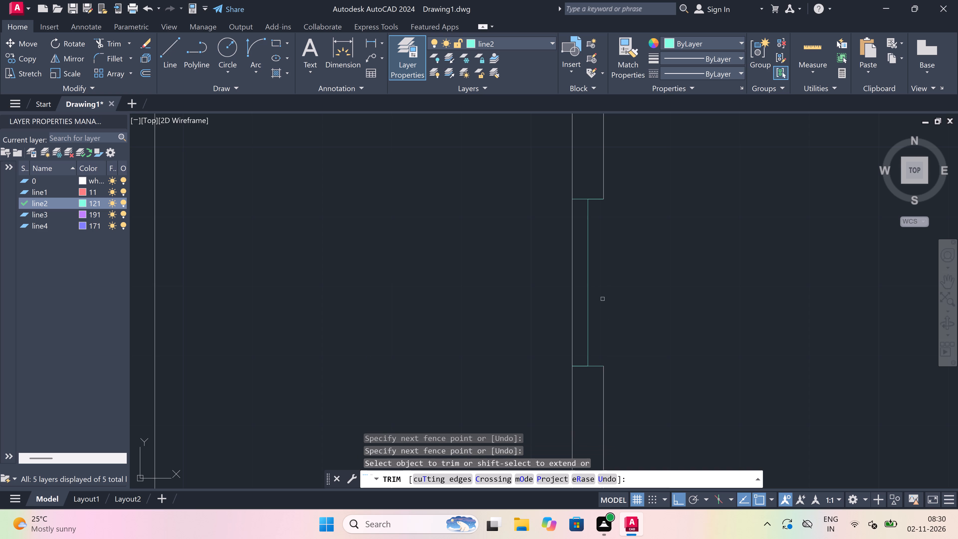
click(574, 299)
click(550, 304)
key(Escape)
Draw the 2' window's west and east face lines on layer line2, joining the corresponding corners of its end lines.
key(l)
key(space)
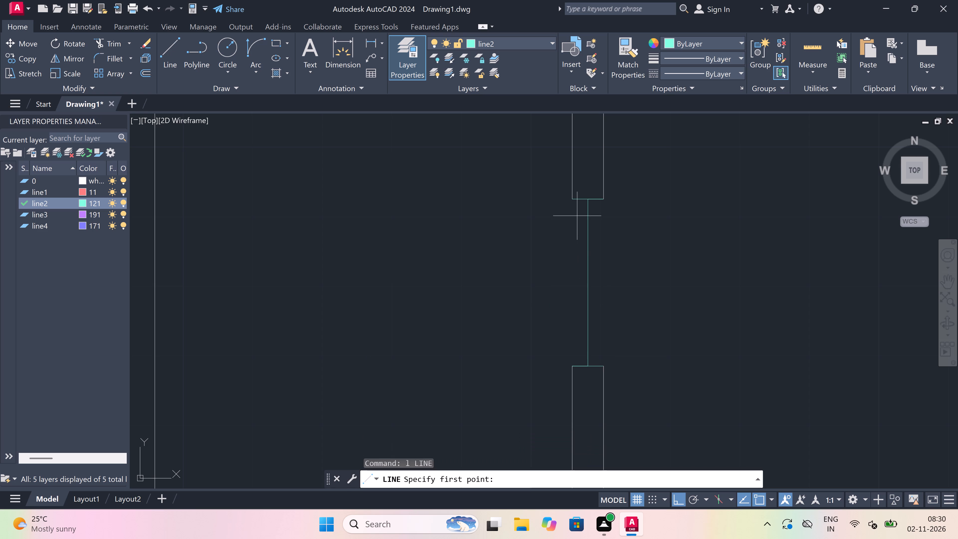
click(573, 196)
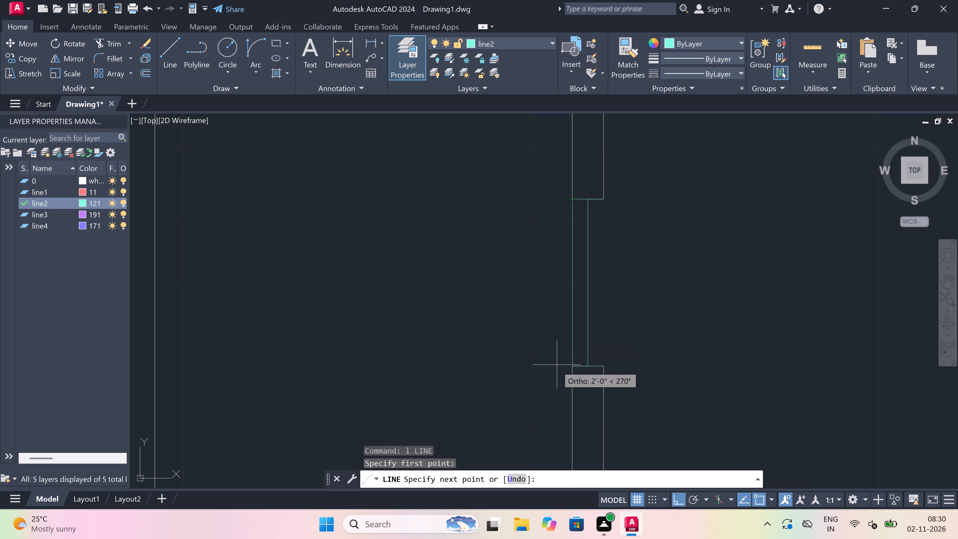
click(573, 368)
key(Escape)
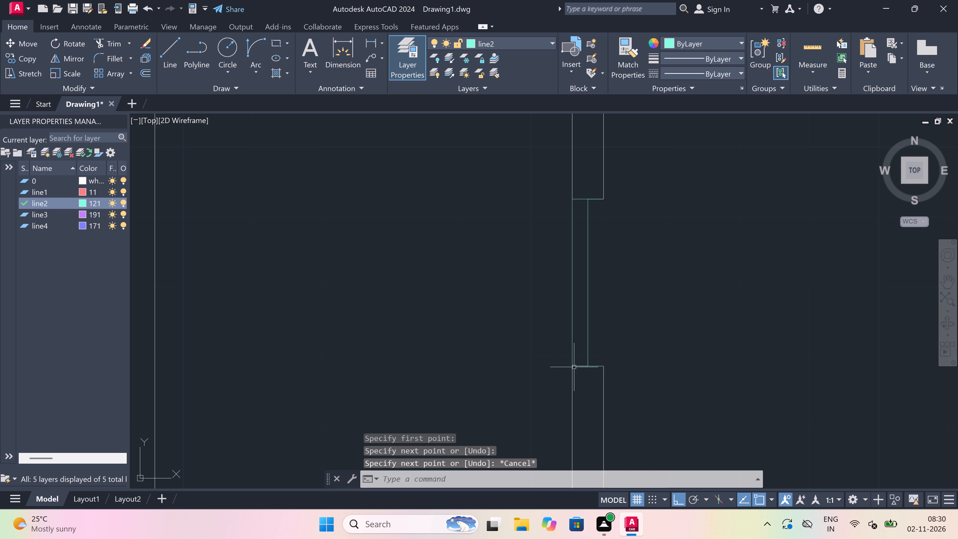
key(space)
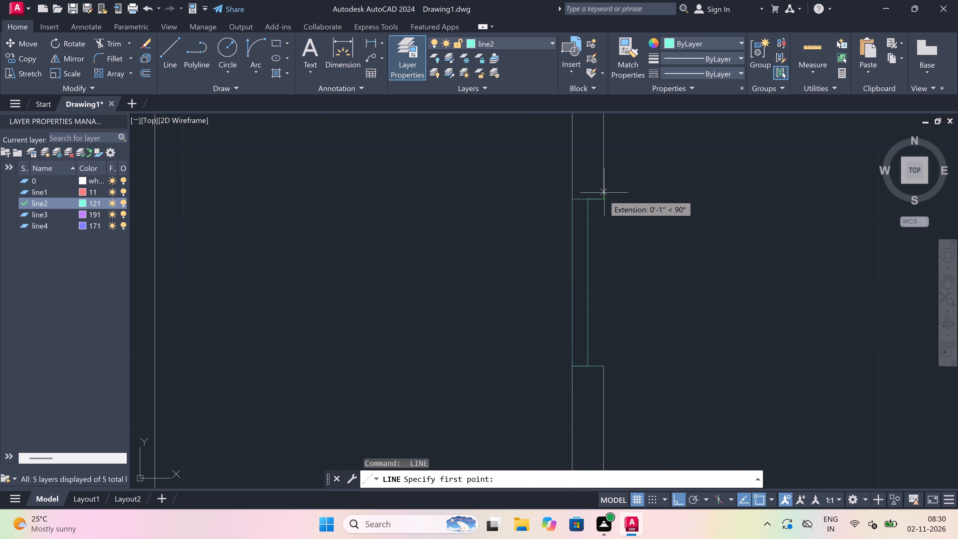
click(603, 200)
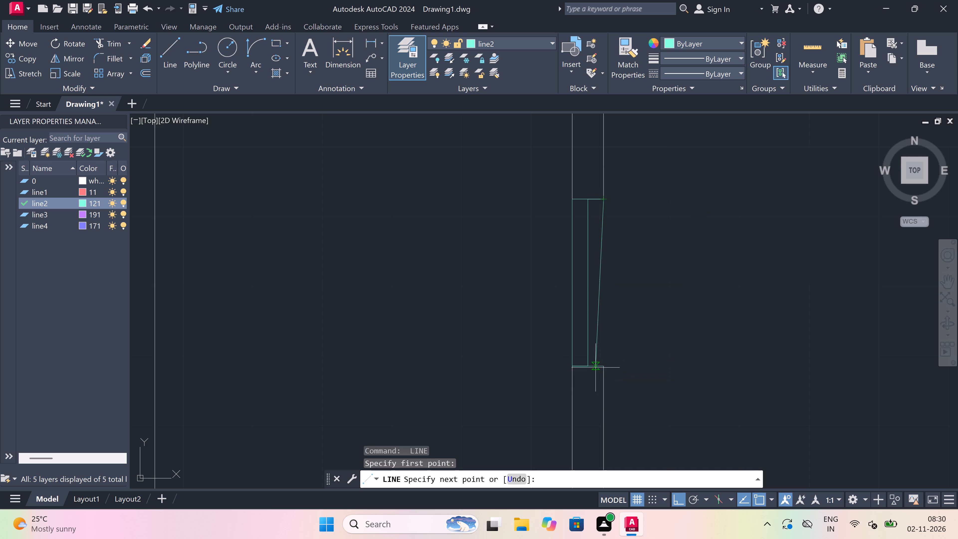
drag(604, 367, 608, 365)
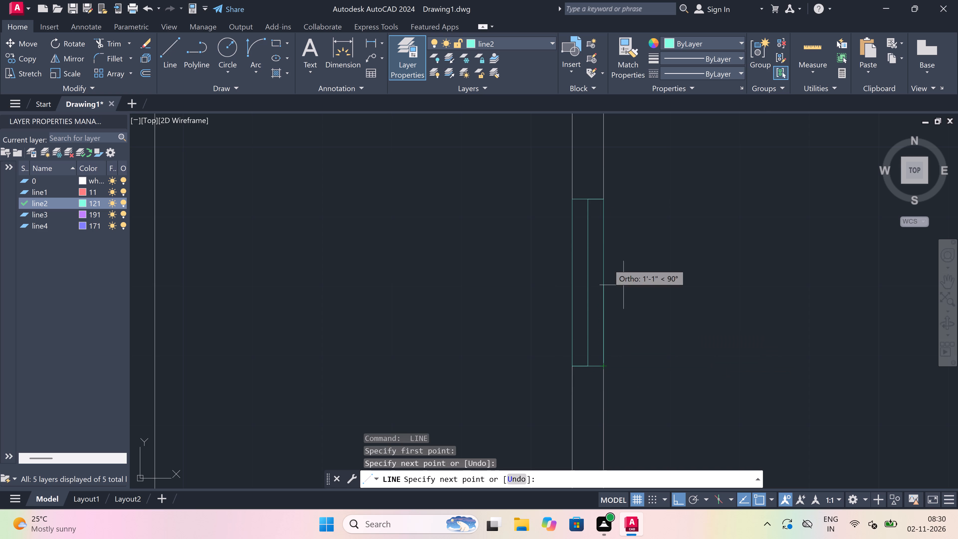
key(Escape)
Draw a window end line across the east wall of the southern east-side small room, in the room's northern half.
scroll(583, 237, down, 5)
key(space)
scroll(583, 312, up, 2)
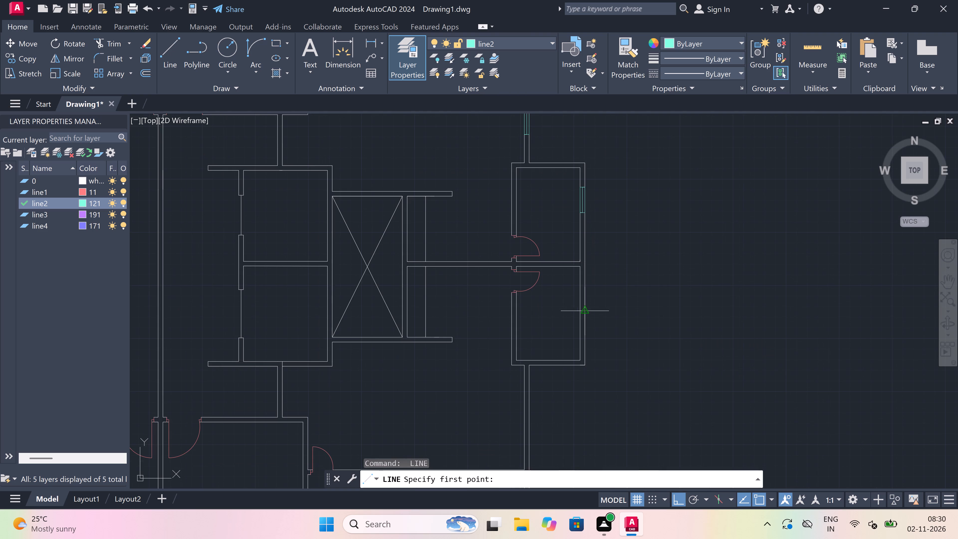
scroll(571, 296, up, 2)
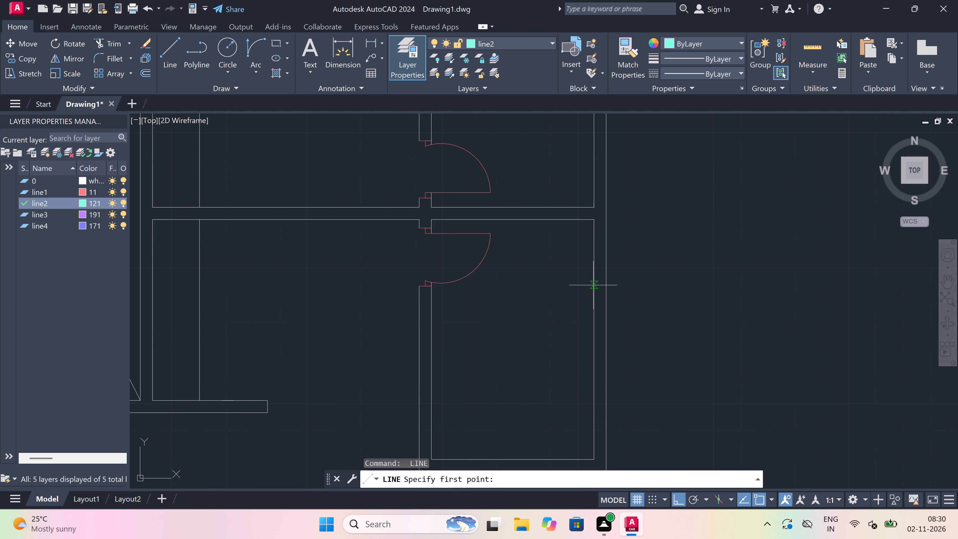
scroll(593, 294, down, 1)
scroll(593, 300, up, 1)
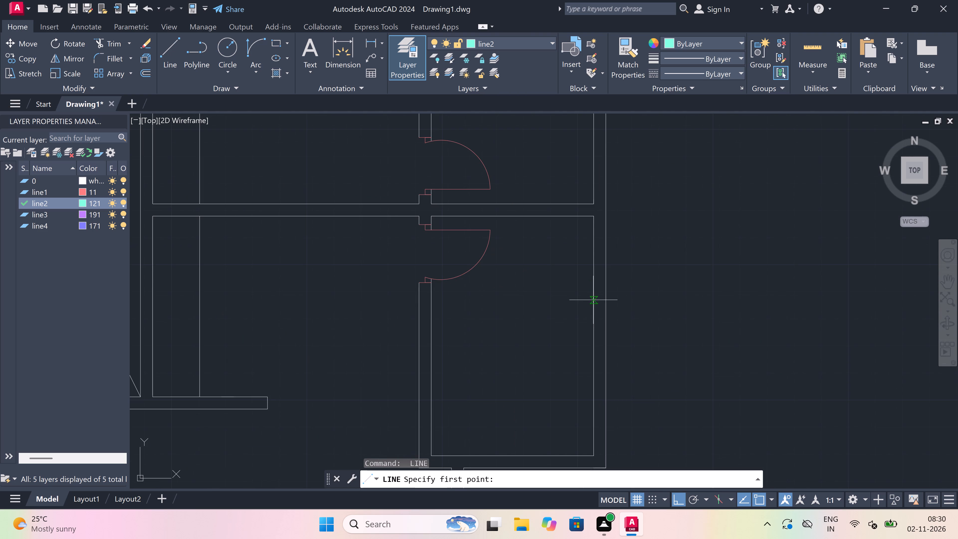
click(594, 298)
scroll(602, 298, up, 3)
click(614, 300)
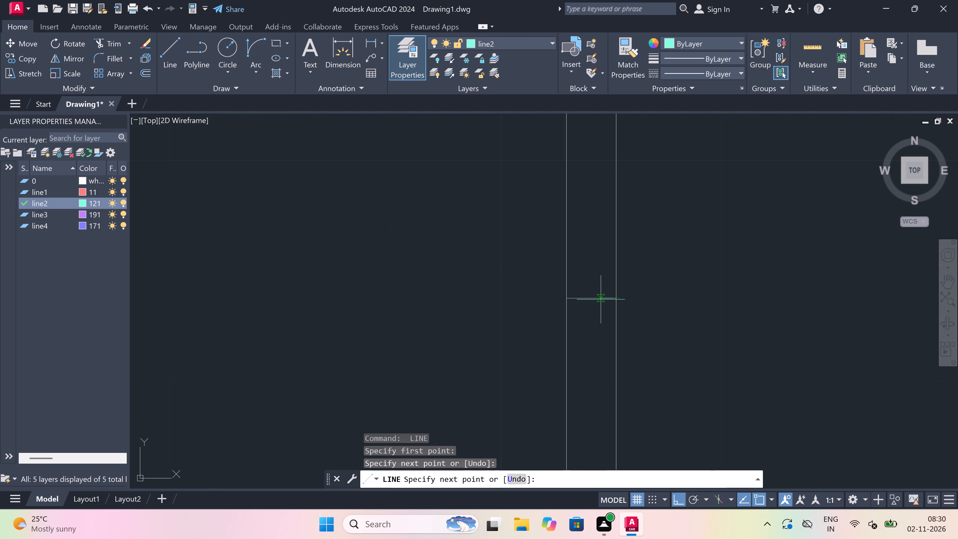
Draw a 2' centre line south from that end line's midpoint and a south end line across both wall faces.
click(595, 298)
scroll(595, 298, down, 3)
scroll(593, 325, up, 2)
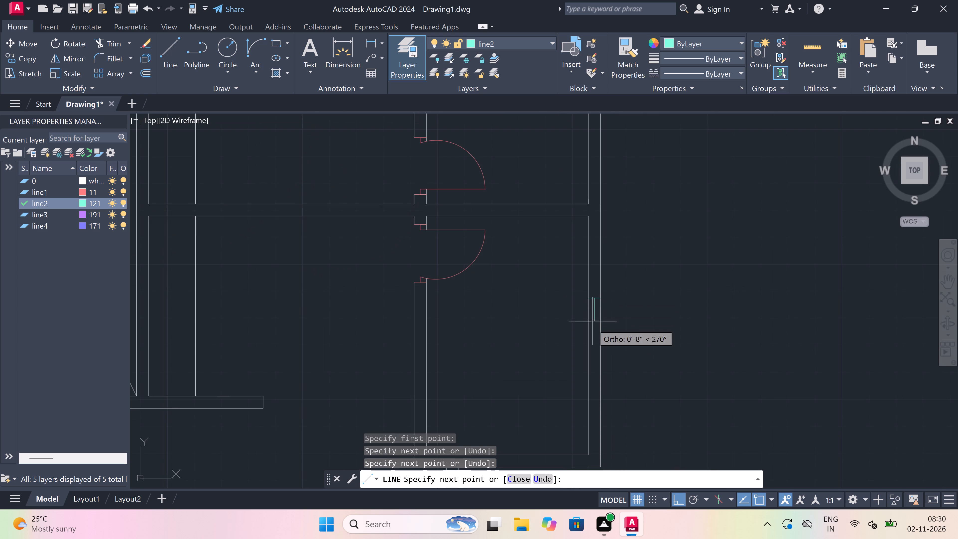
scroll(593, 328, up, 1)
key(2)
text(')
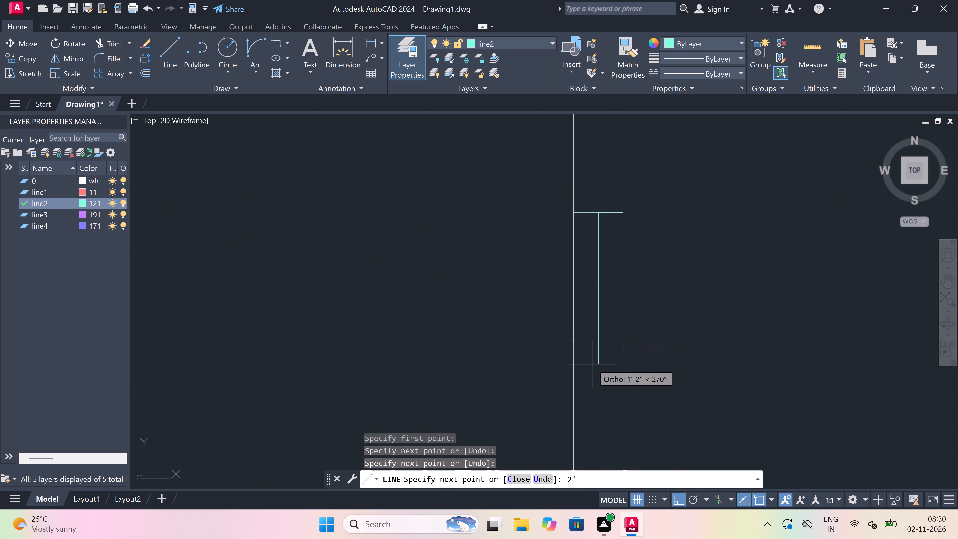
key(space)
scroll(593, 364, down, 3)
scroll(596, 387, up, 4)
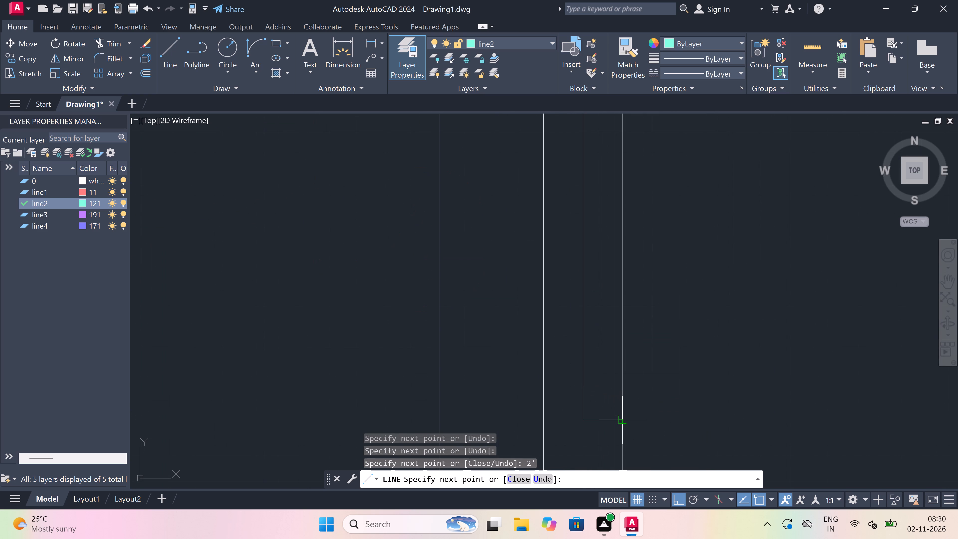
click(624, 419)
click(546, 420)
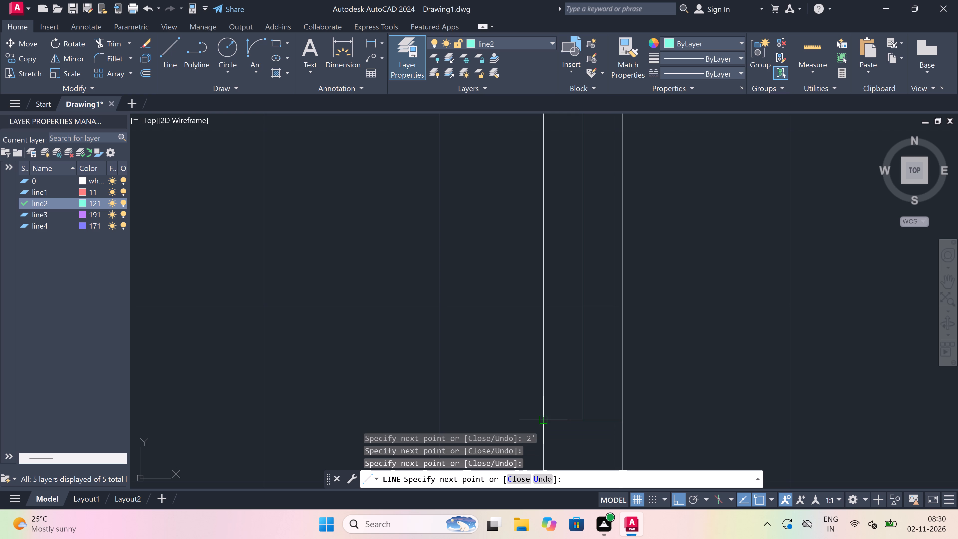
key(Escape)
Trim both wall face lines between the end lines of the southern east-side small room's 2' window.
scroll(545, 358, down, 4)
scroll(548, 355, up, 2)
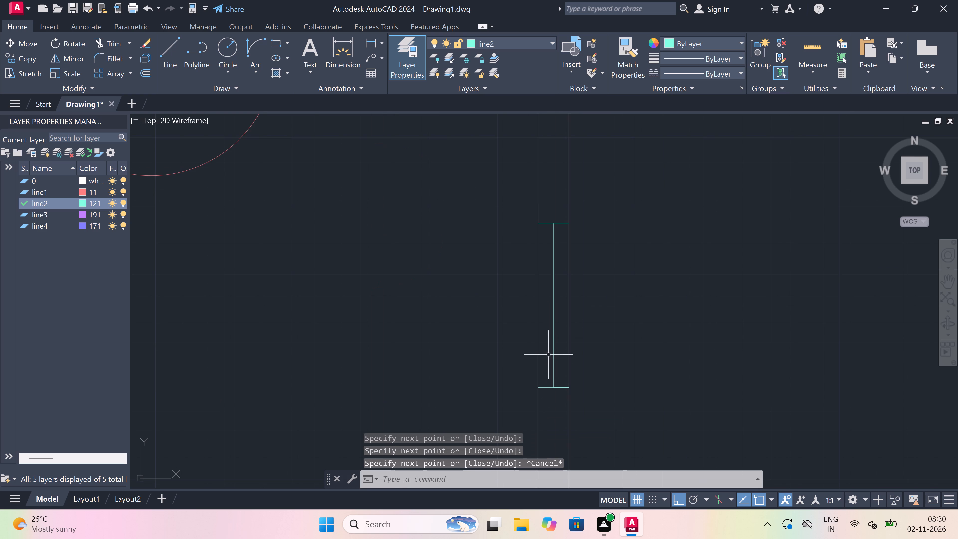
text(tr)
key(space)
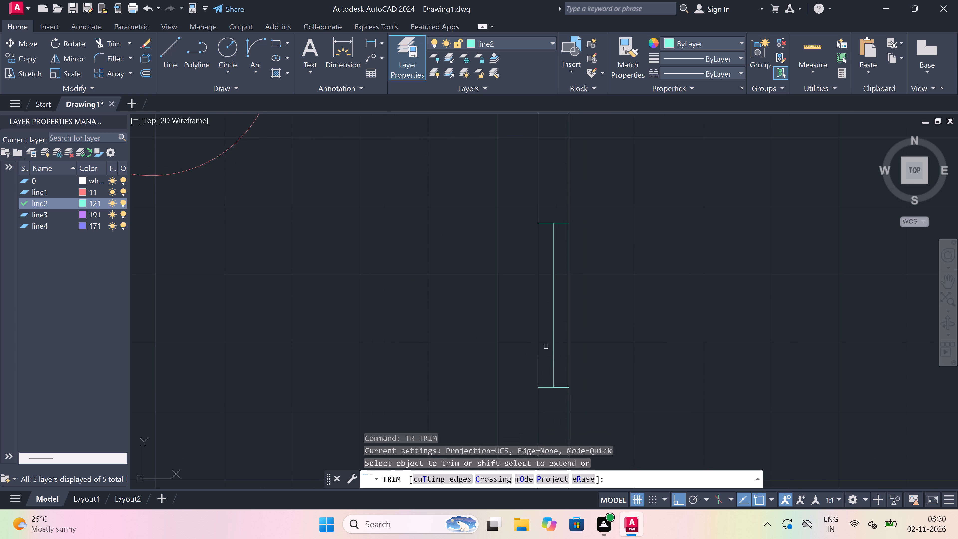
click(544, 345)
click(488, 348)
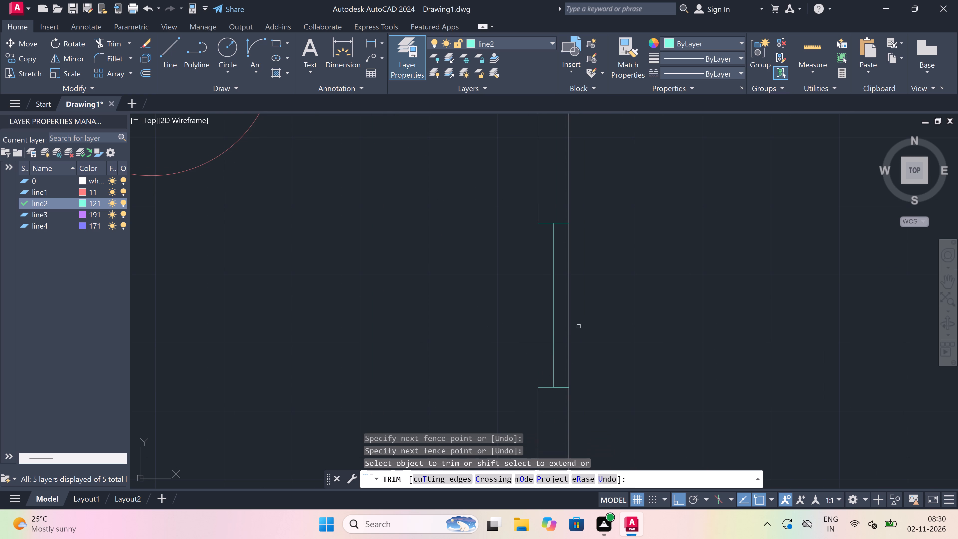
click(570, 323)
key(Escape)
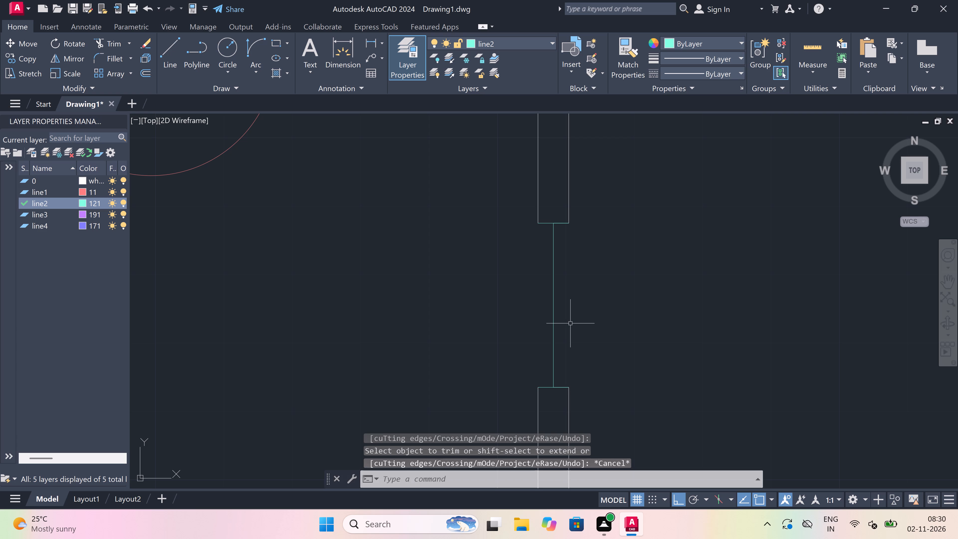
Draw the 2' window's east and west face lines on layer line2, joining the corresponding corners of its end lines.
key(l)
key(space)
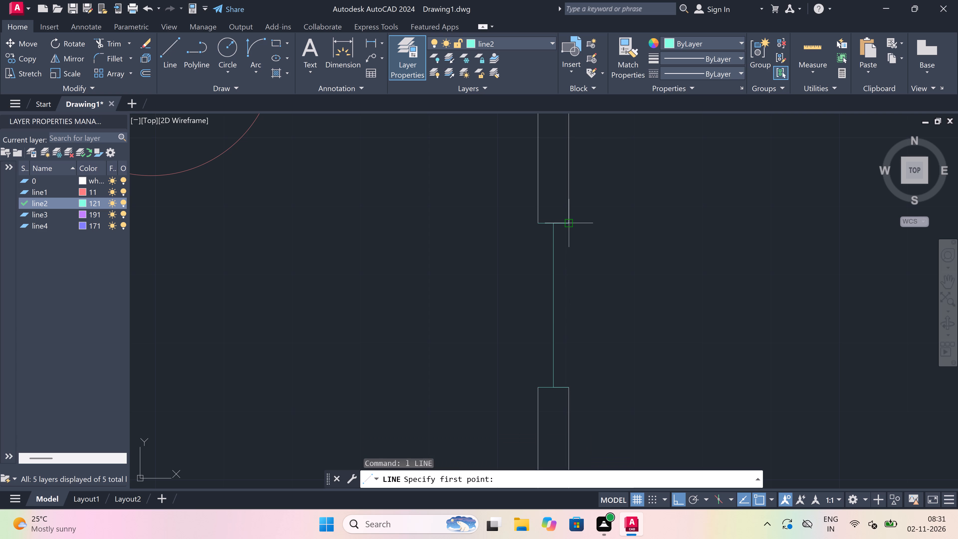
click(569, 221)
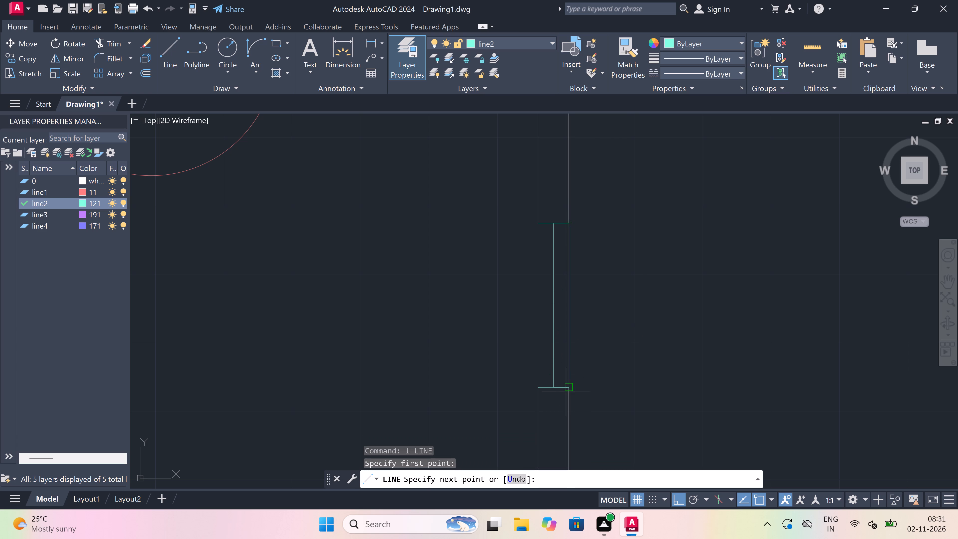
click(567, 390)
key(Escape)
key(space)
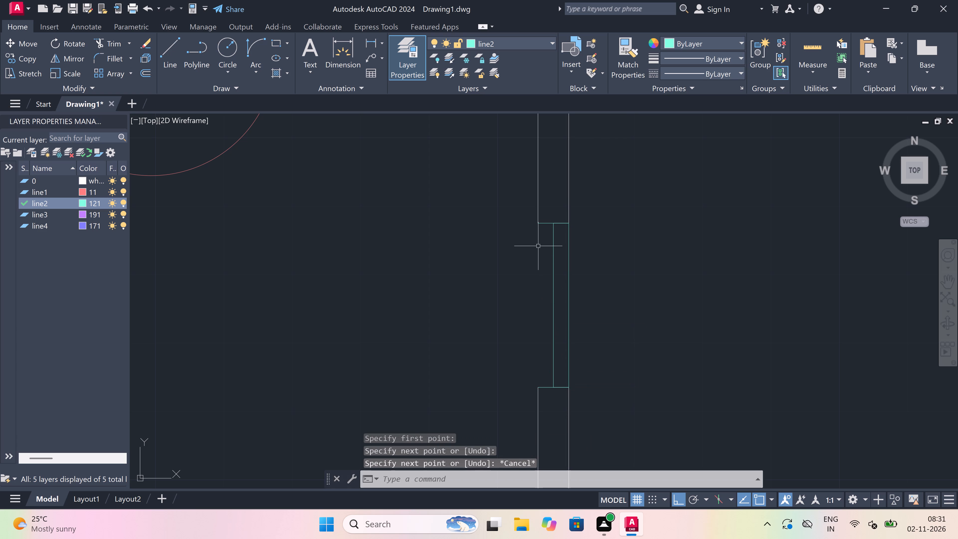
click(541, 221)
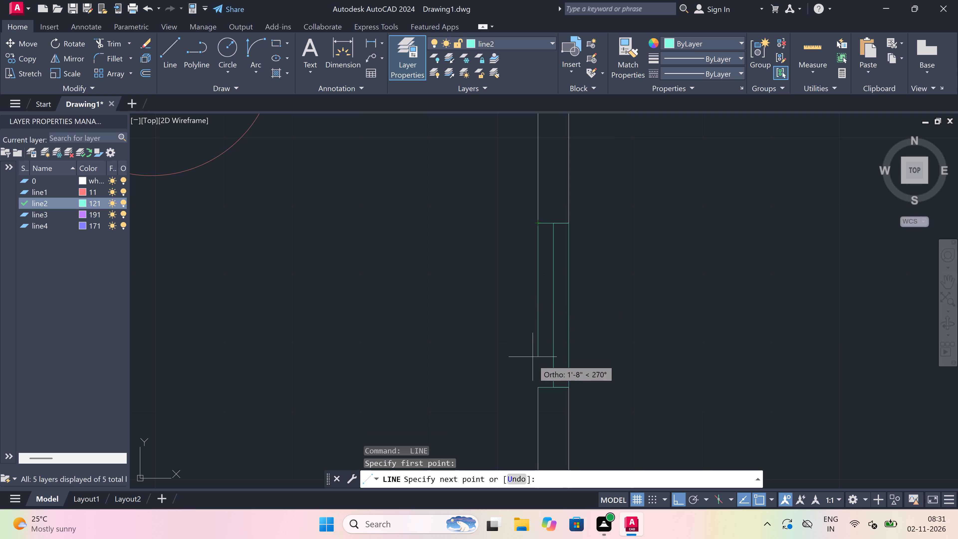
click(538, 388)
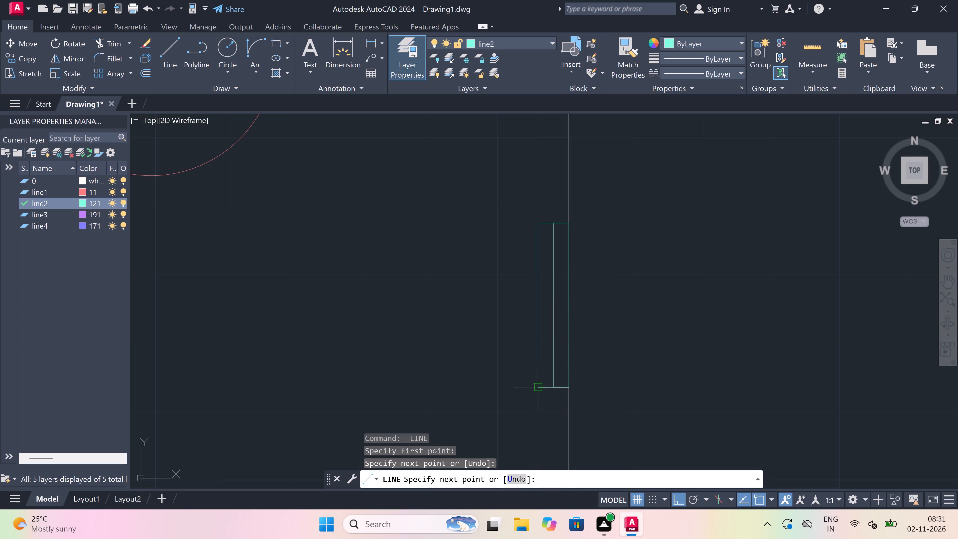
key(Escape)
Draw a window end line across the east exterior wall just south of the southern east-side small room.
scroll(577, 292, down, 6)
key(space)
scroll(577, 292, down, 2)
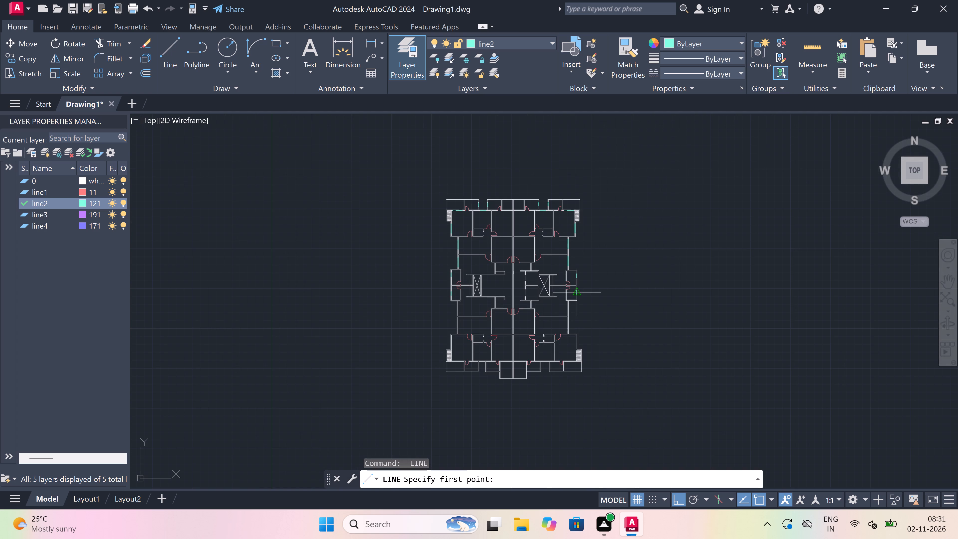
scroll(558, 313, up, 3)
scroll(586, 291, up, 3)
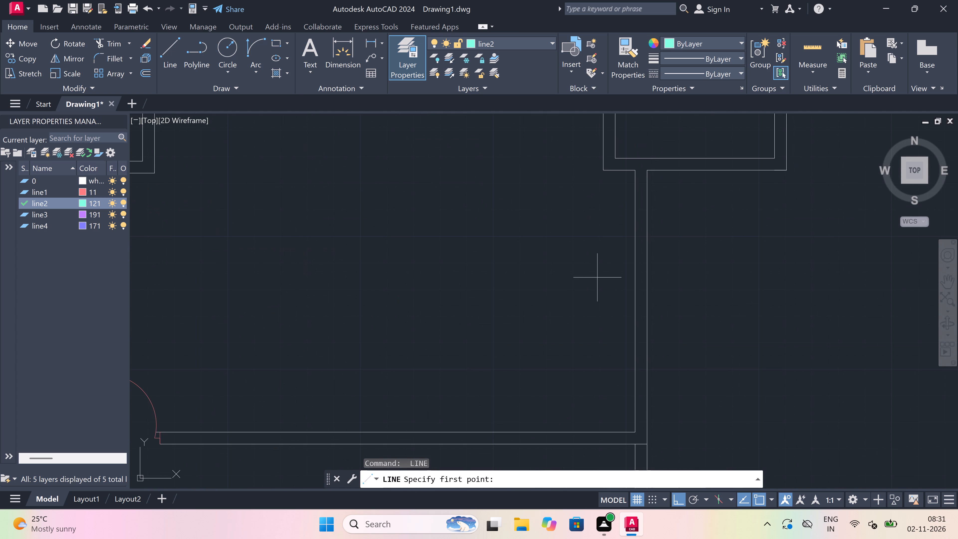
click(634, 202)
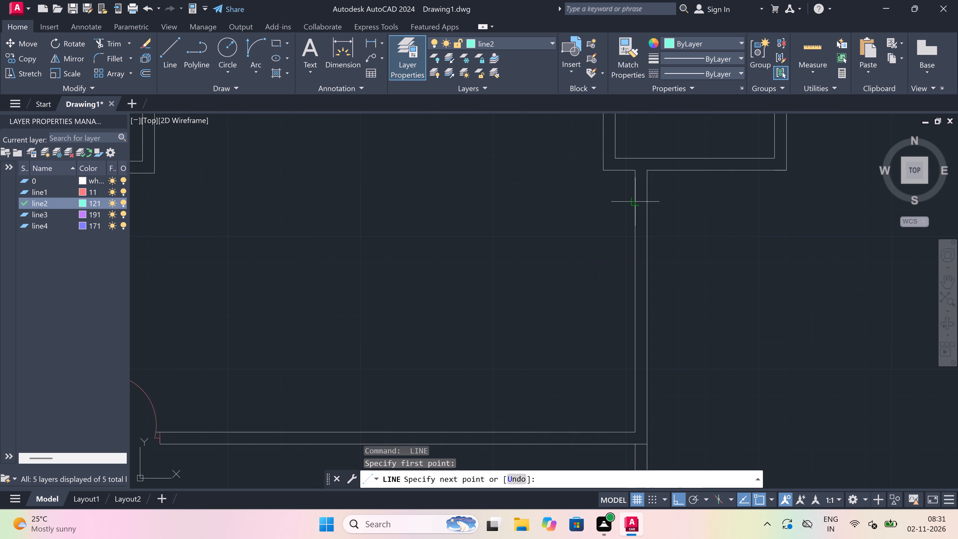
scroll(644, 201, up, 3)
click(651, 203)
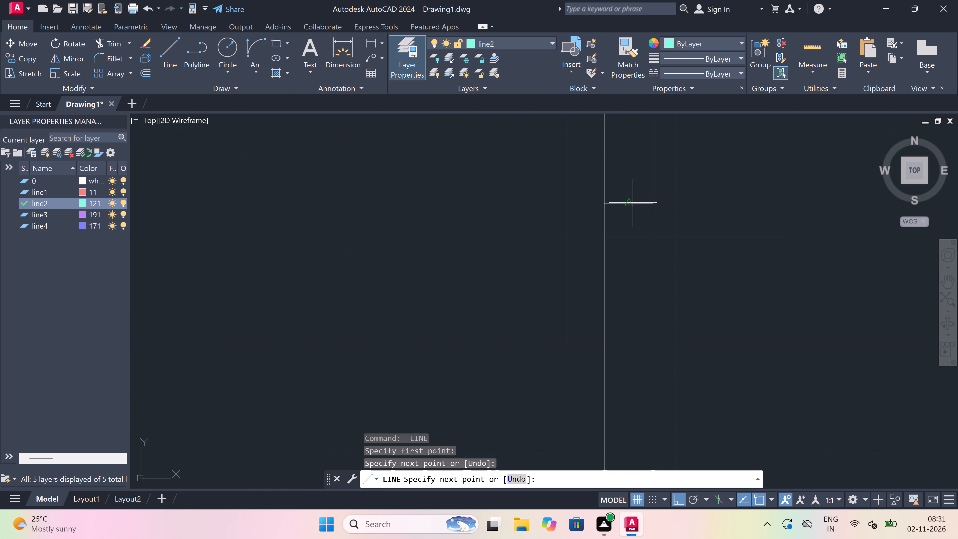
Draw a 5' centre line south from that end line's midpoint and a south end line across both wall faces.
click(632, 202)
scroll(632, 202, down, 3)
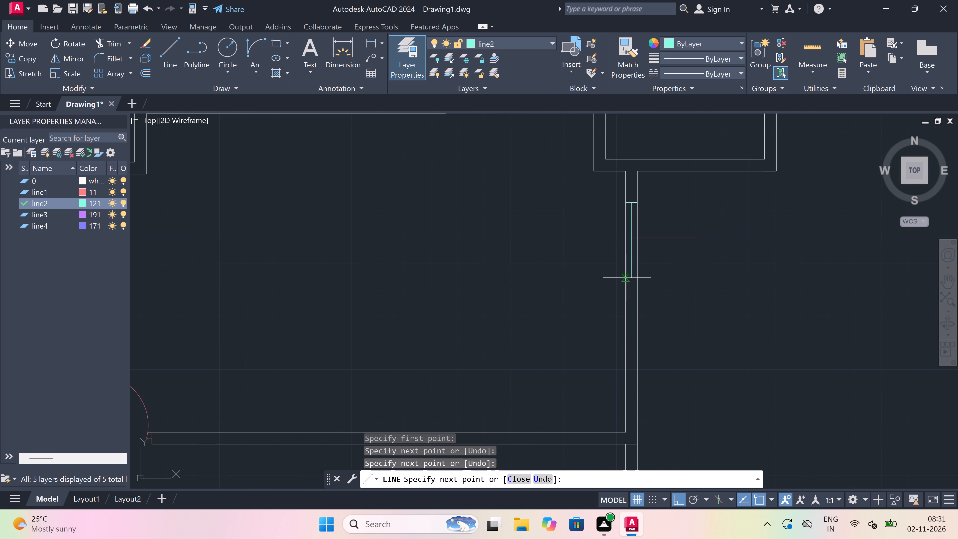
key(5)
key(apostrophe)
scroll(627, 275, up, 1)
key(space)
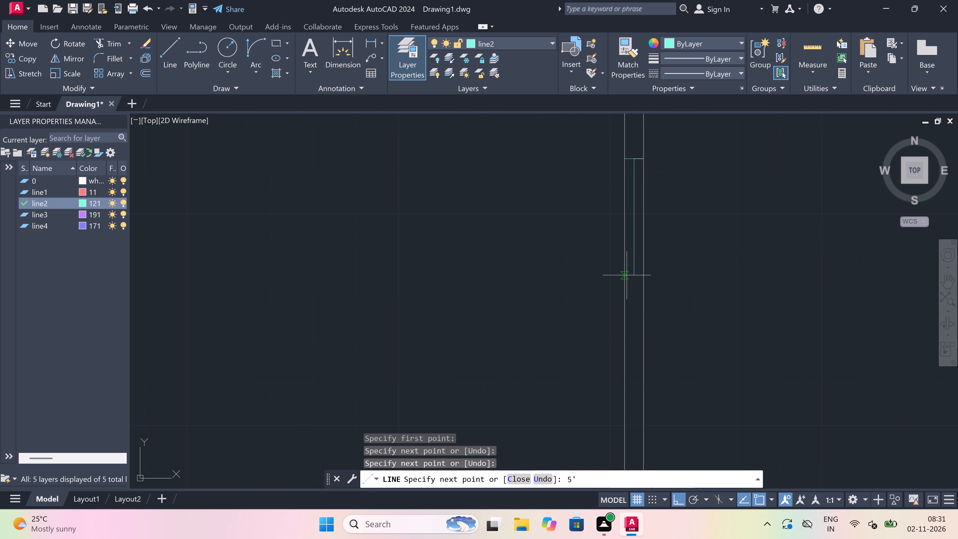
scroll(613, 428, up, 1)
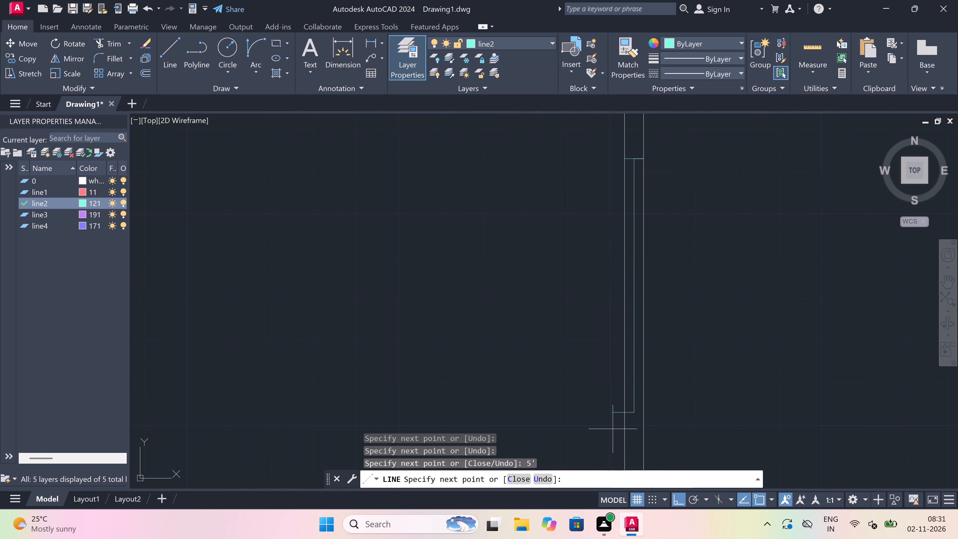
click(632, 405)
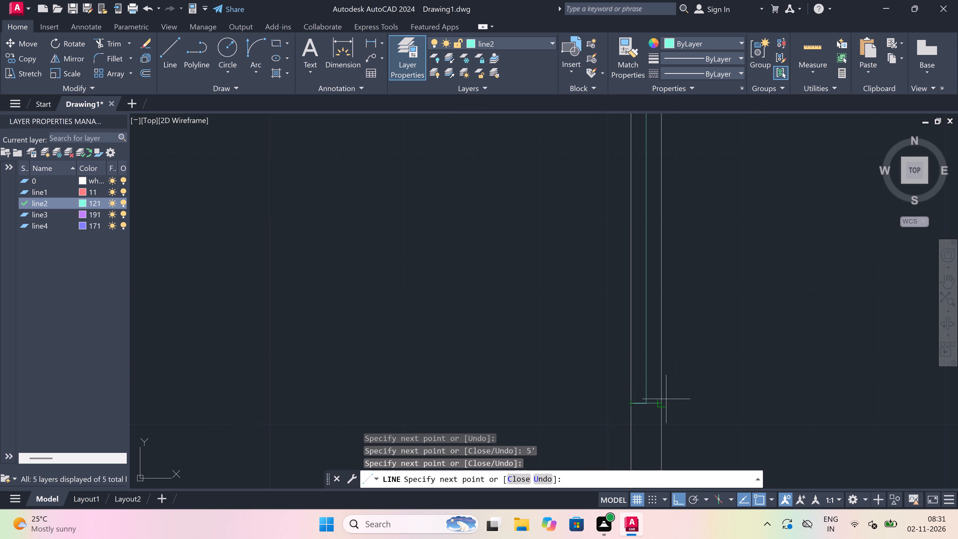
click(665, 402)
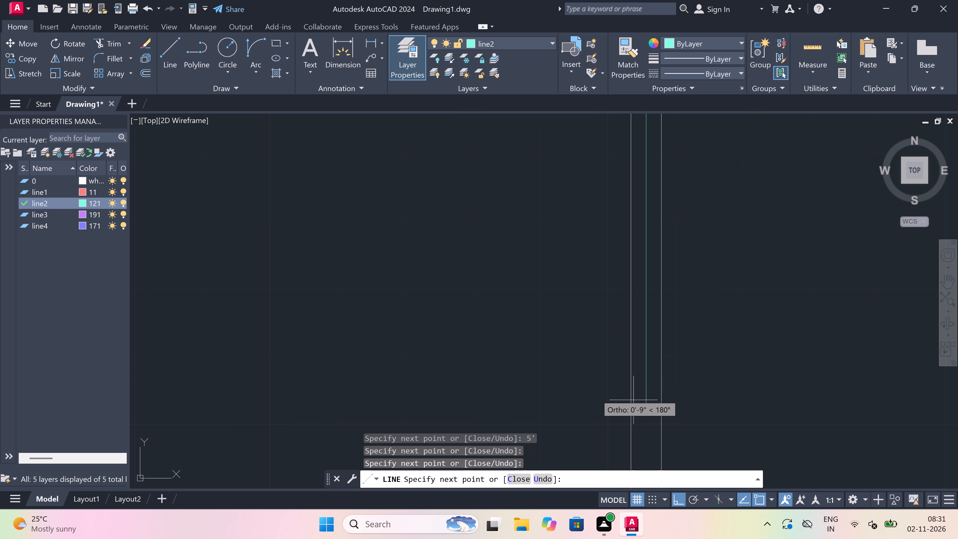
key(Escape)
Trim both wall face lines between the end lines of the 5' window south of the small room.
scroll(579, 388, down, 4)
scroll(592, 379, up, 2)
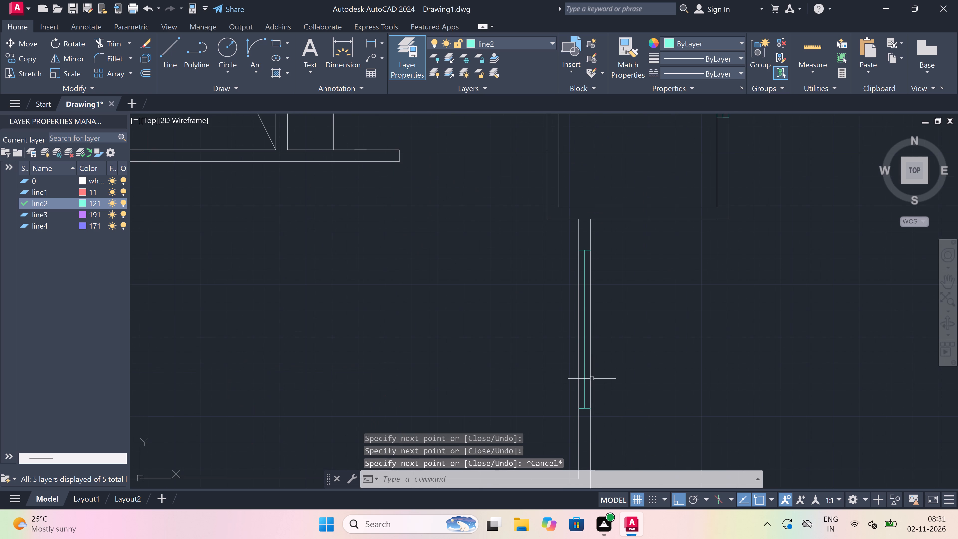
key(t)
key(r)
key(space)
click(590, 369)
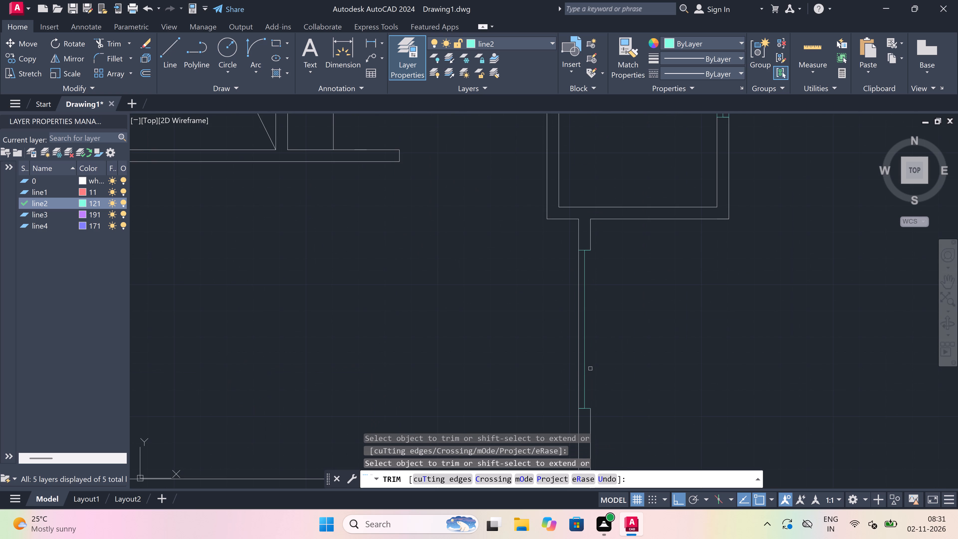
click(579, 369)
key(Escape)
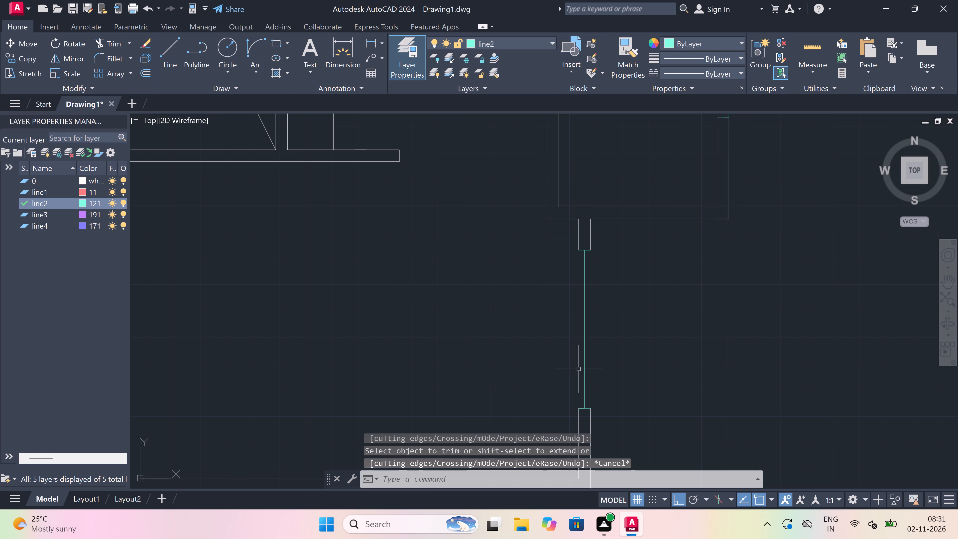
Draw the 5' window's west and east face lines on layer line2, joining the corresponding corners of its end lines.
key(l)
key(space)
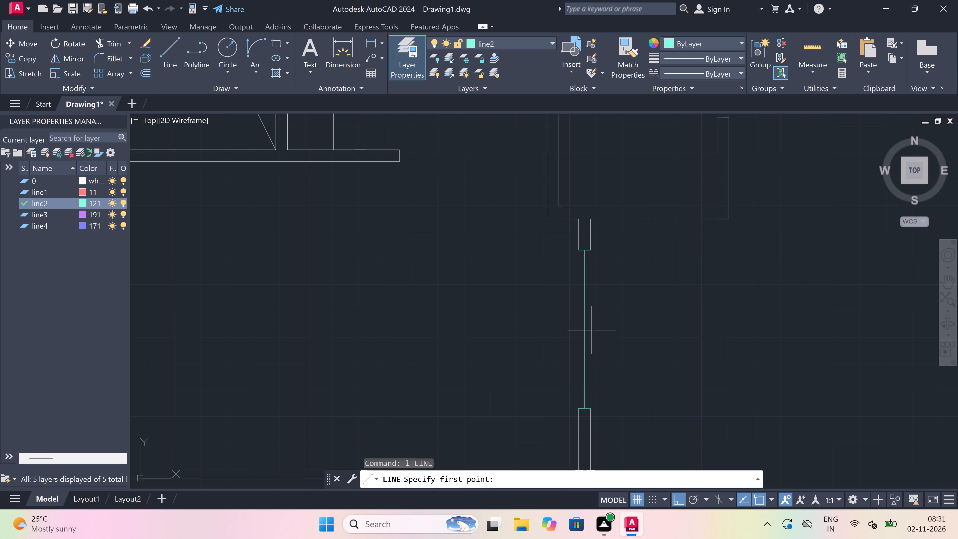
click(580, 249)
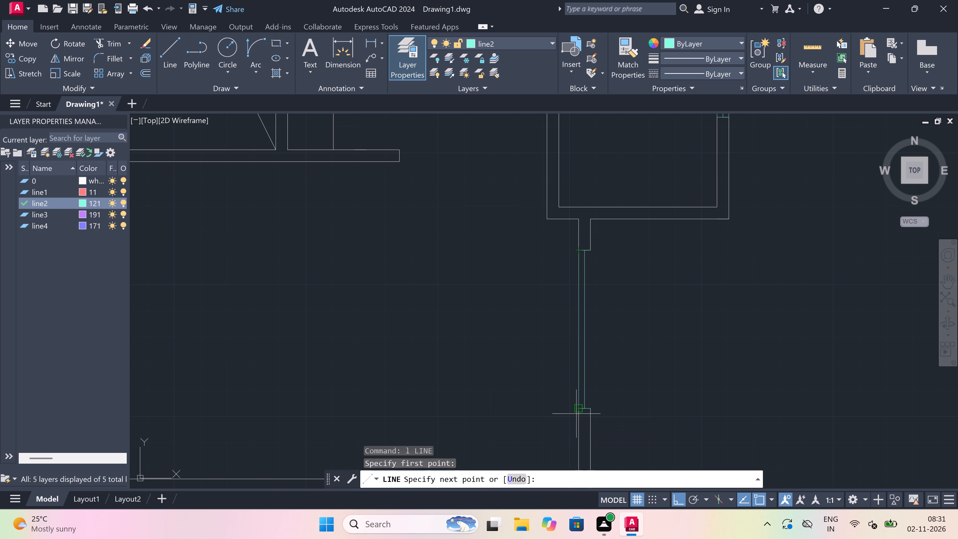
click(580, 410)
key(Escape)
key(space)
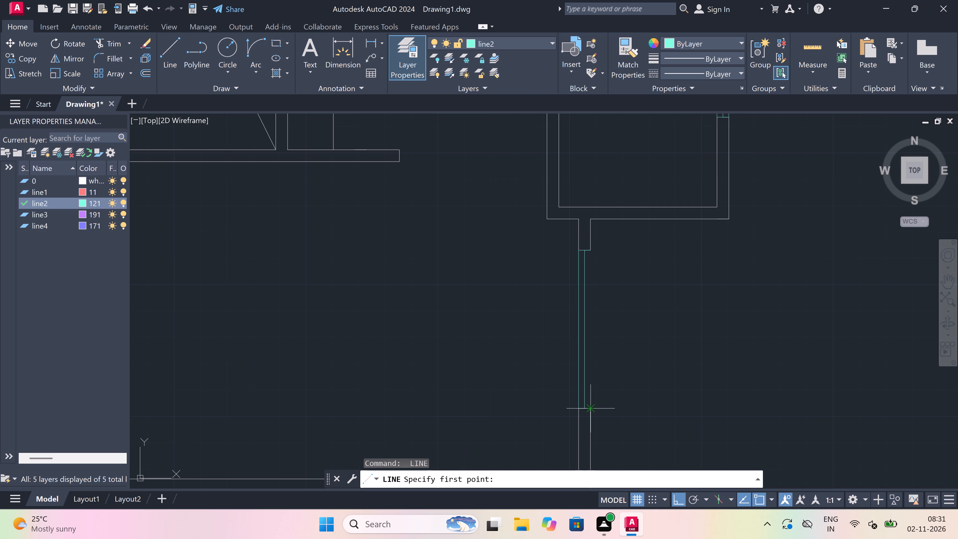
click(590, 408)
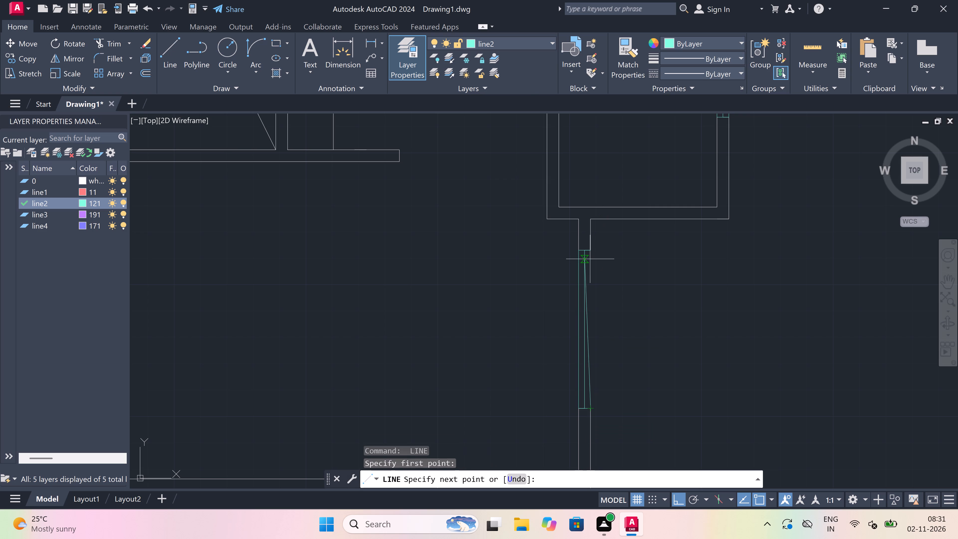
click(591, 252)
key(Escape)
Draw a window end line across the east exterior wall just south of the partition below the previous 5' window.
scroll(586, 237, down, 3)
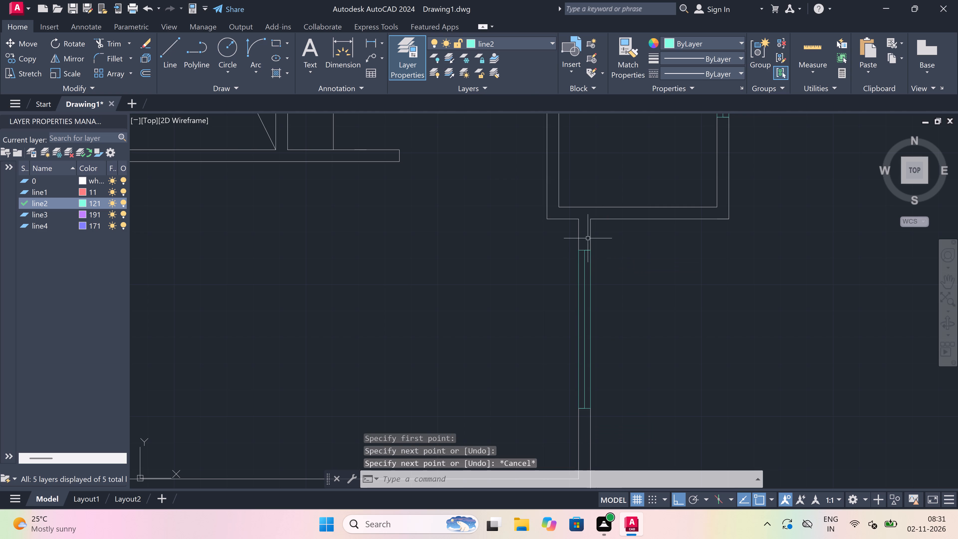
scroll(586, 237, down, 3)
key(space)
scroll(583, 262, up, 4)
scroll(591, 232, up, 2)
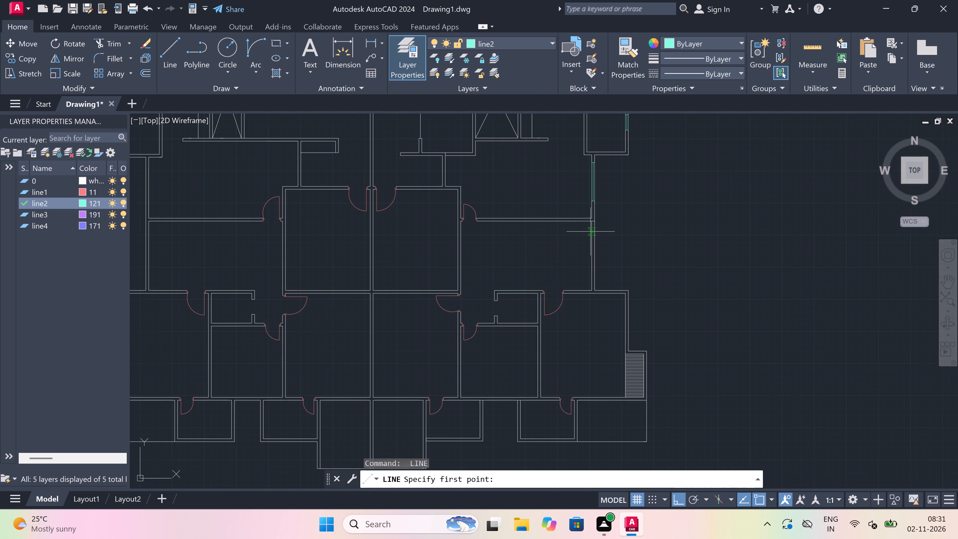
click(592, 227)
scroll(592, 227, up, 4)
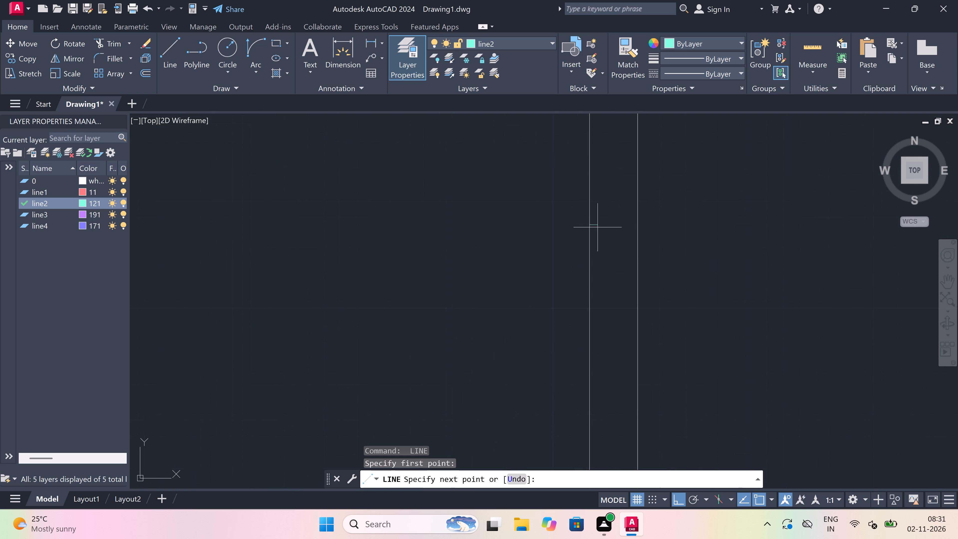
click(633, 227)
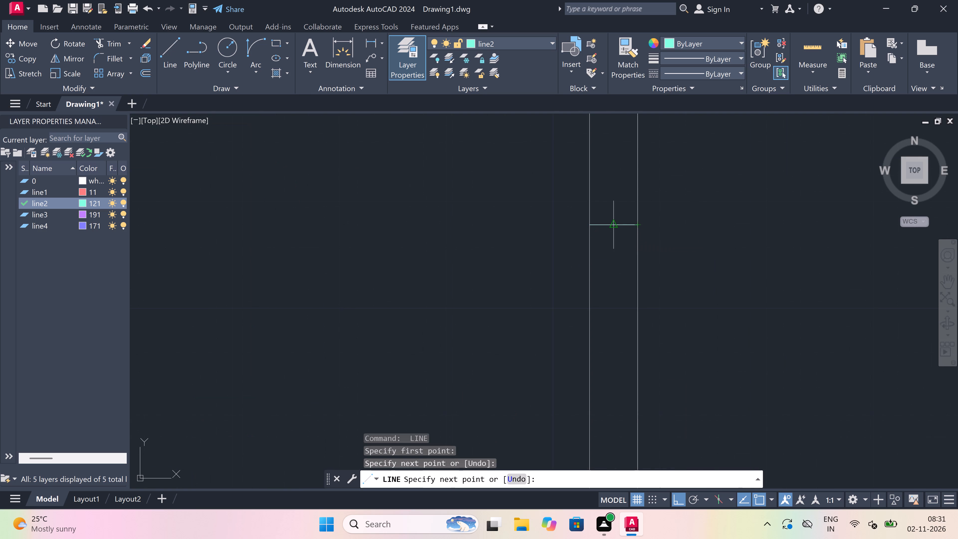
Draw a 5' centre line south from that end line's midpoint and a south end line across both wall faces.
click(611, 224)
scroll(611, 224, down, 4)
scroll(608, 253, up, 2)
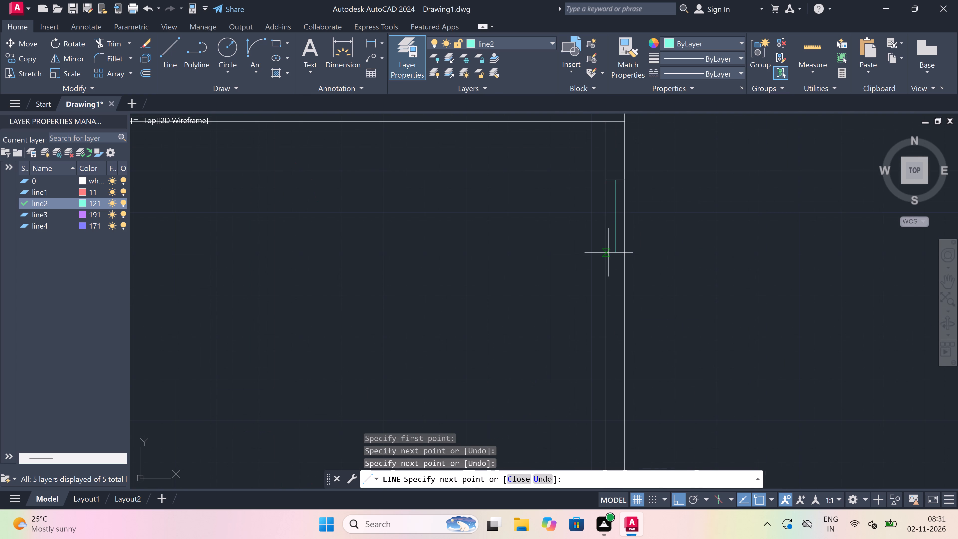
key(5)
text(')
key(space)
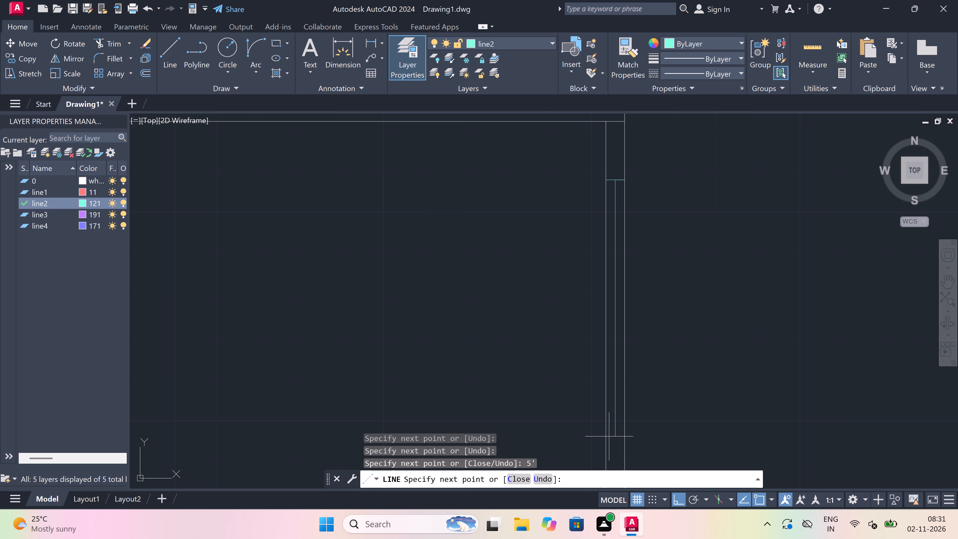
scroll(608, 431, up, 2)
click(605, 427)
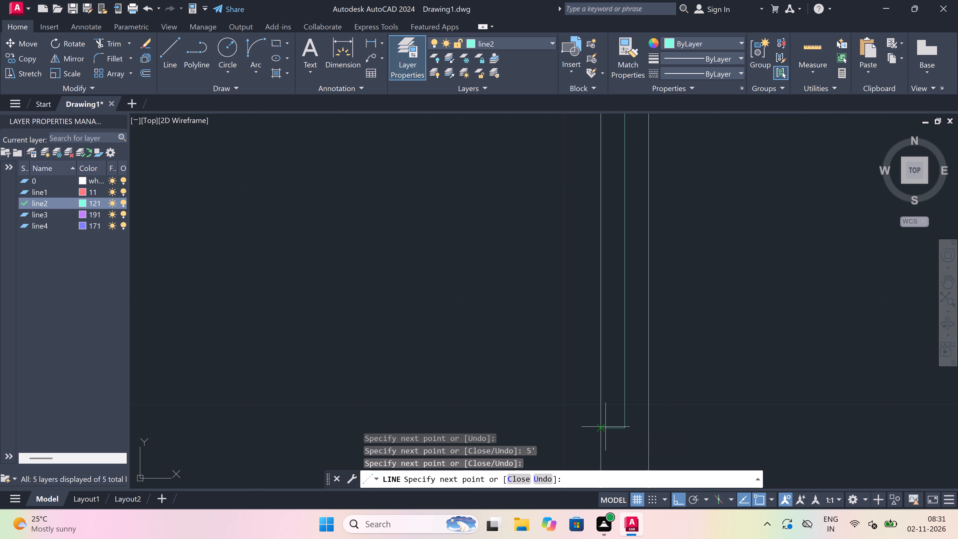
click(647, 427)
key(Escape)
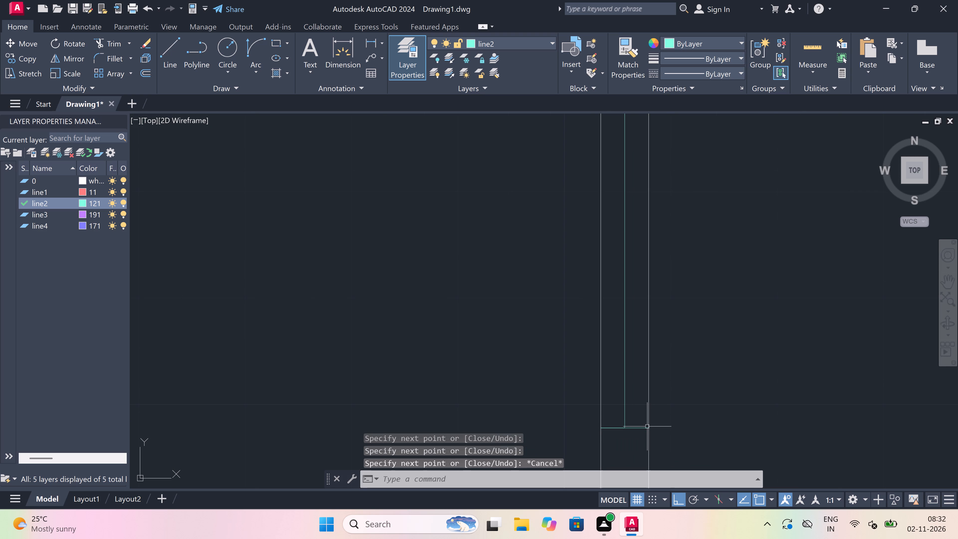
Trim both east wall face lines between the end lines of the 5' window south of the partition.
key(t)
text(r)
key(space)
scroll(566, 399, down, 4)
scroll(592, 376, up, 2)
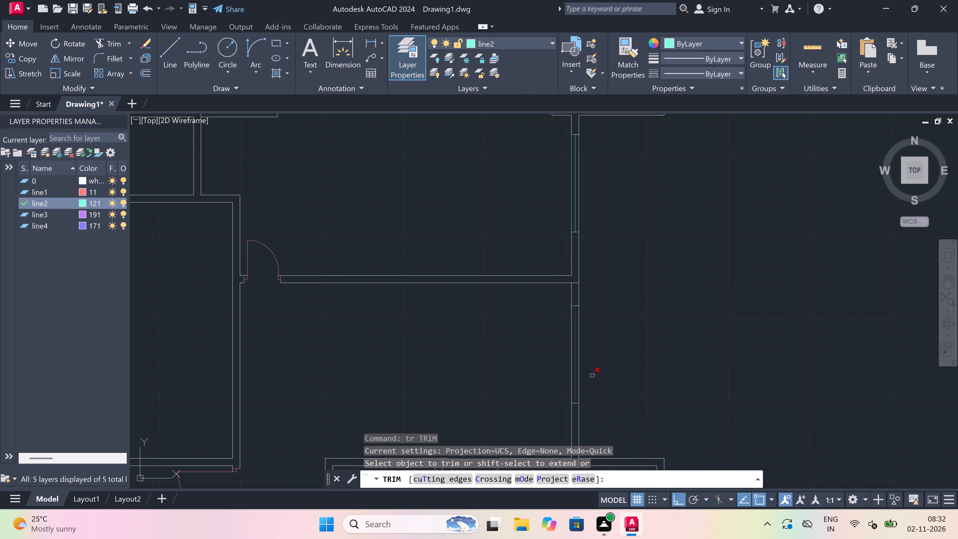
scroll(559, 346, down, 2)
click(558, 344)
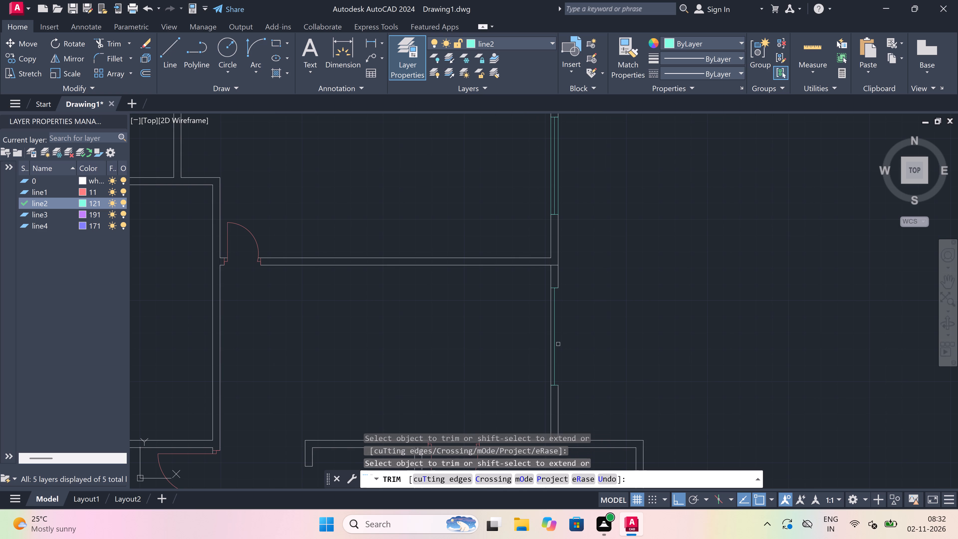
scroll(551, 341, up, 2)
click(549, 336)
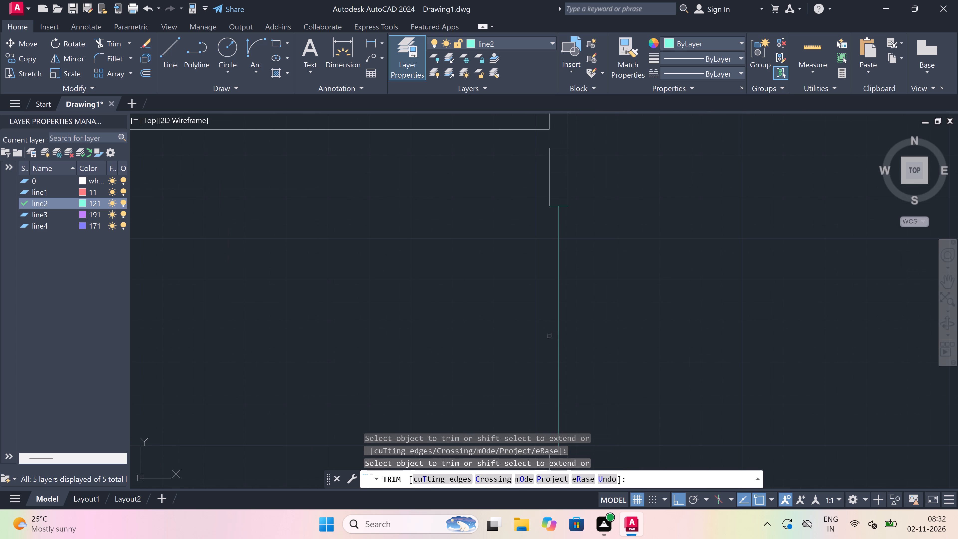
scroll(549, 336, down, 2)
key(Escape)
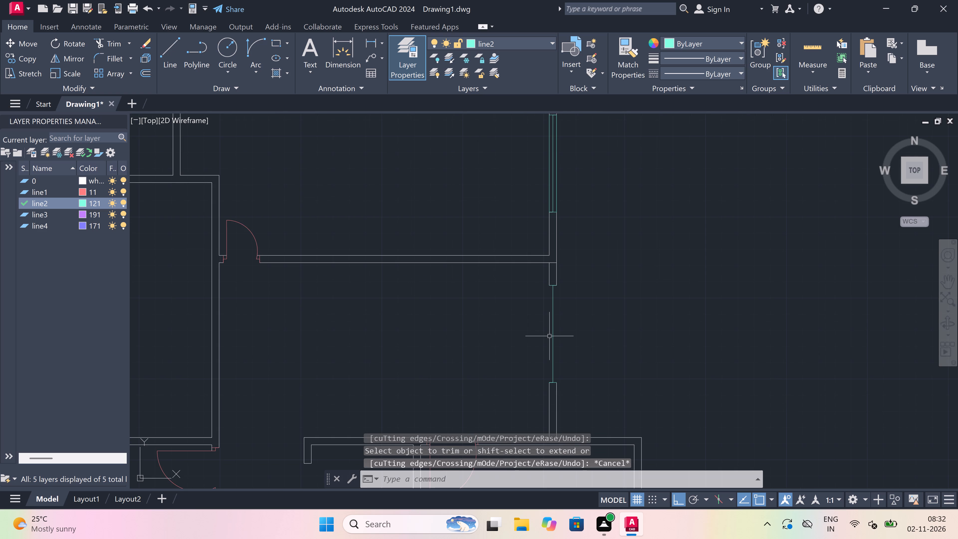
Draw this 5' window's west and east face lines on layer line2, joining the corresponding corners of its end lines.
key(l)
key(space)
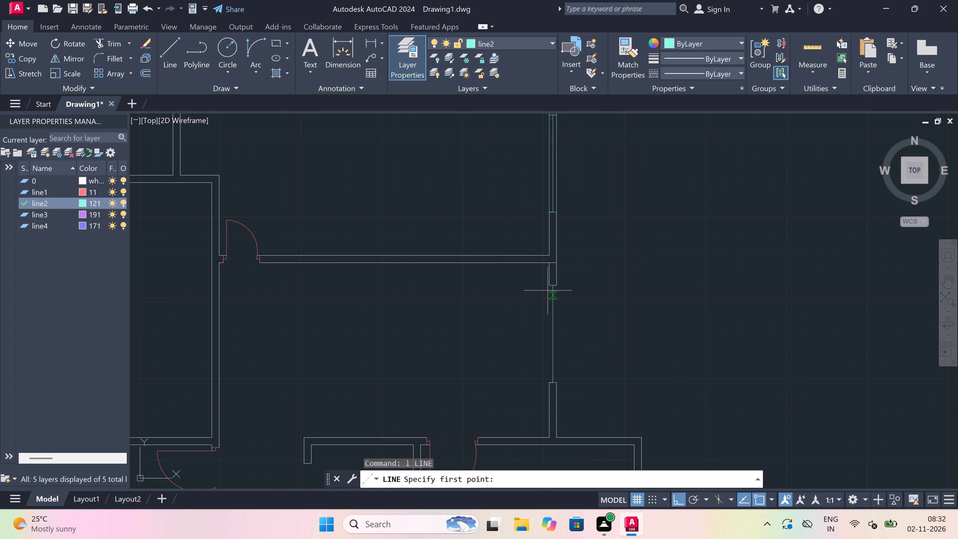
click(549, 289)
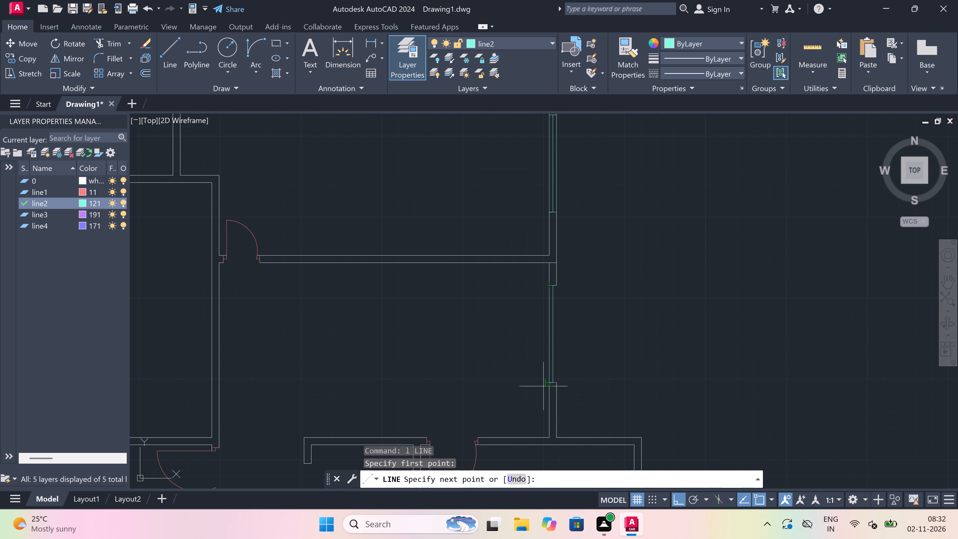
scroll(553, 388, up, 4)
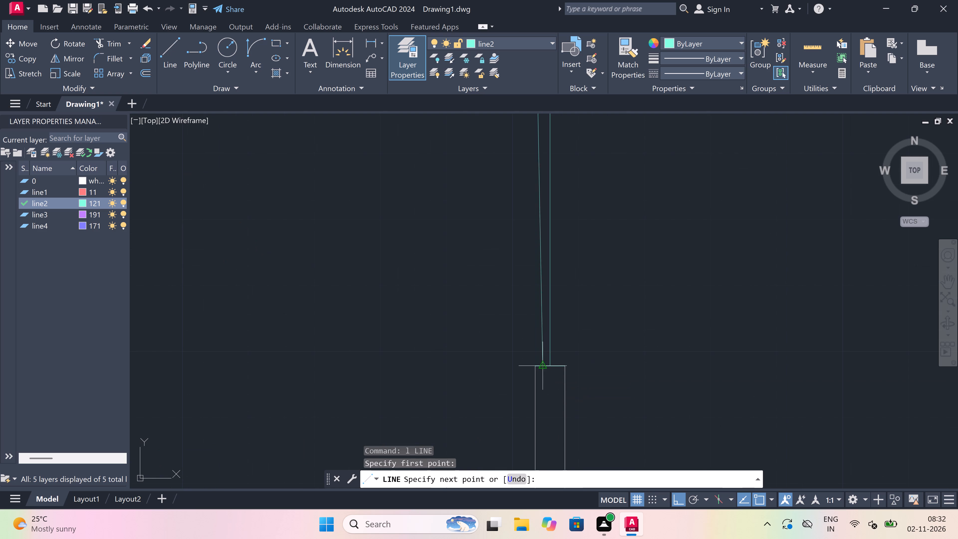
click(536, 365)
key(Escape)
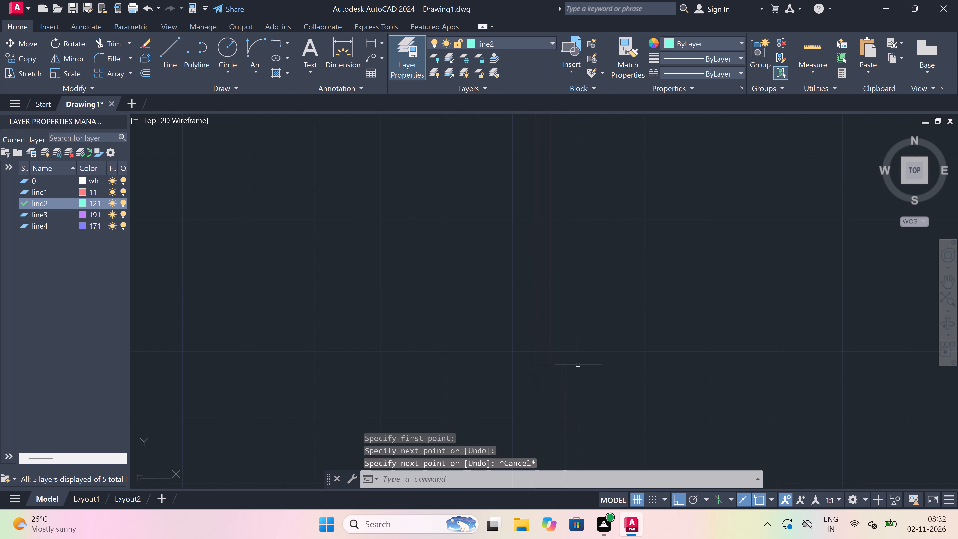
key(space)
click(566, 364)
scroll(566, 364, down, 4)
scroll(565, 319, up, 3)
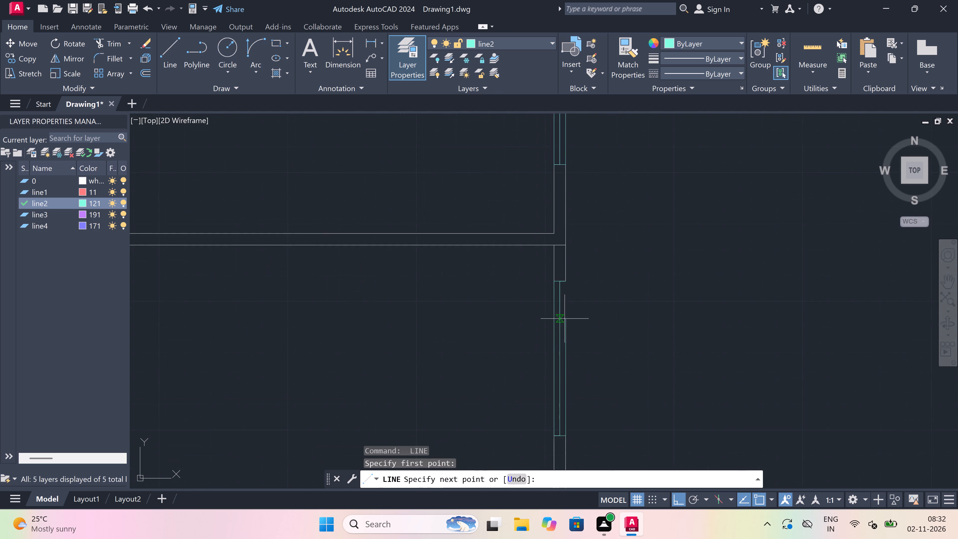
click(565, 257)
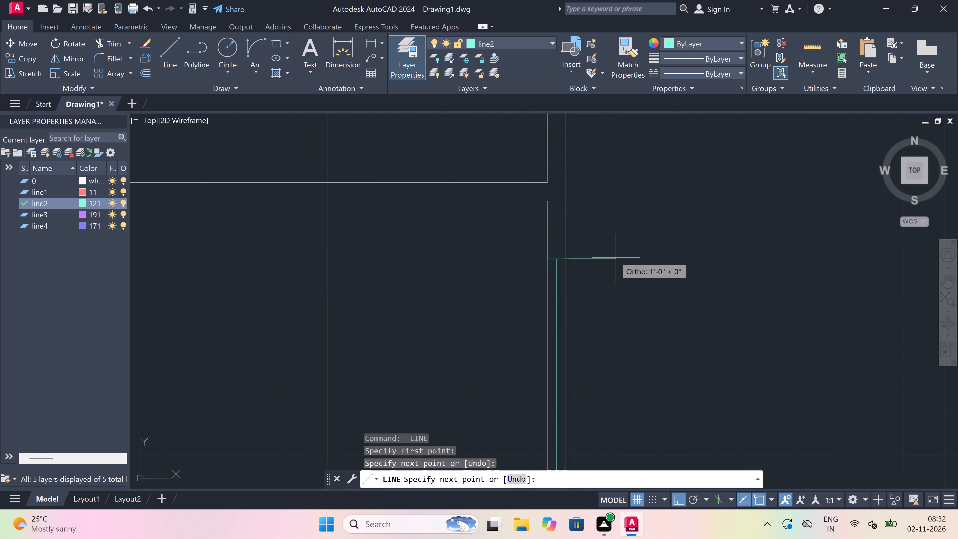
key(Escape)
scroll(572, 258, down, 6)
Draw a window end line across the southeast room's east wall, just north of the hatched strip.
key(space)
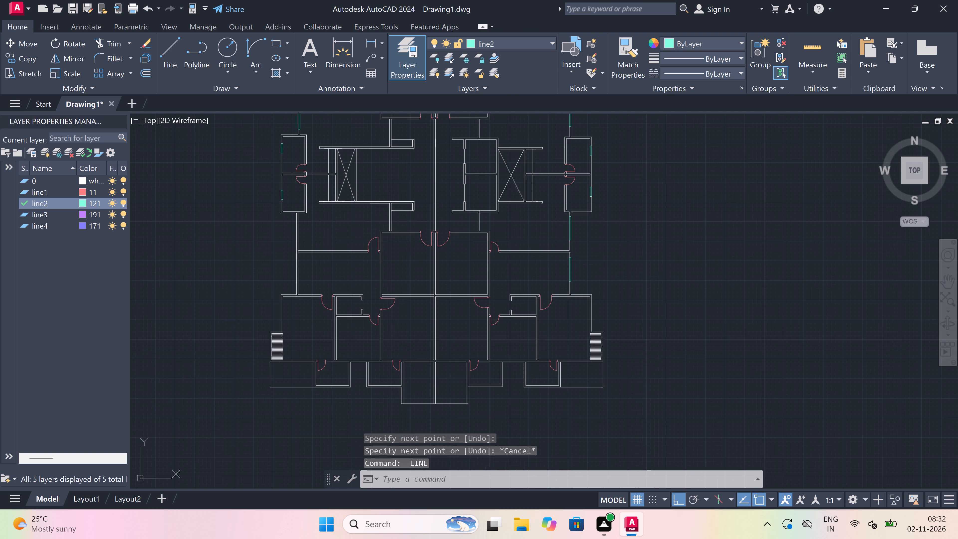
scroll(586, 317, up, 4)
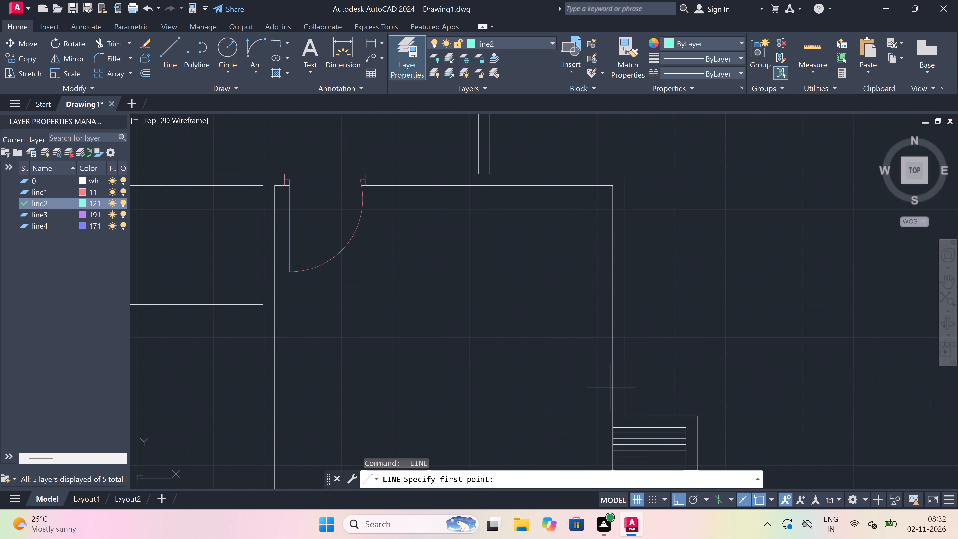
click(614, 390)
scroll(623, 389, up, 2)
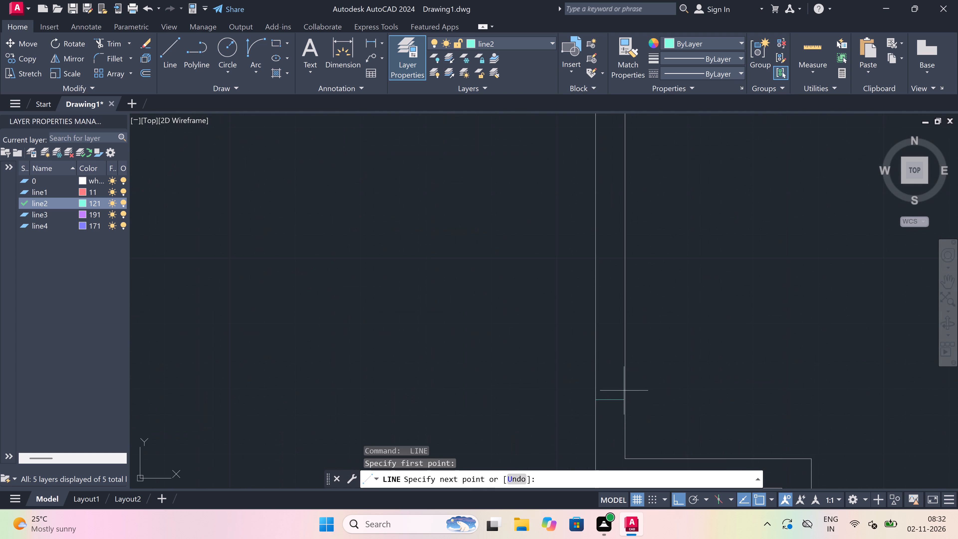
click(625, 396)
Draw a 5' centre line north from that end line's midpoint and a north end line across both wall faces.
drag(613, 396, 613, 346)
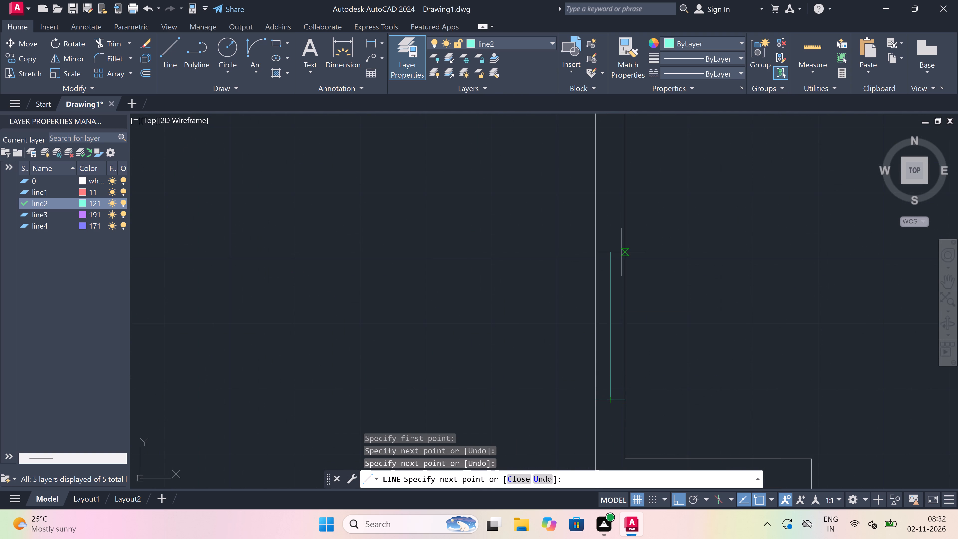
text(5')
key(space)
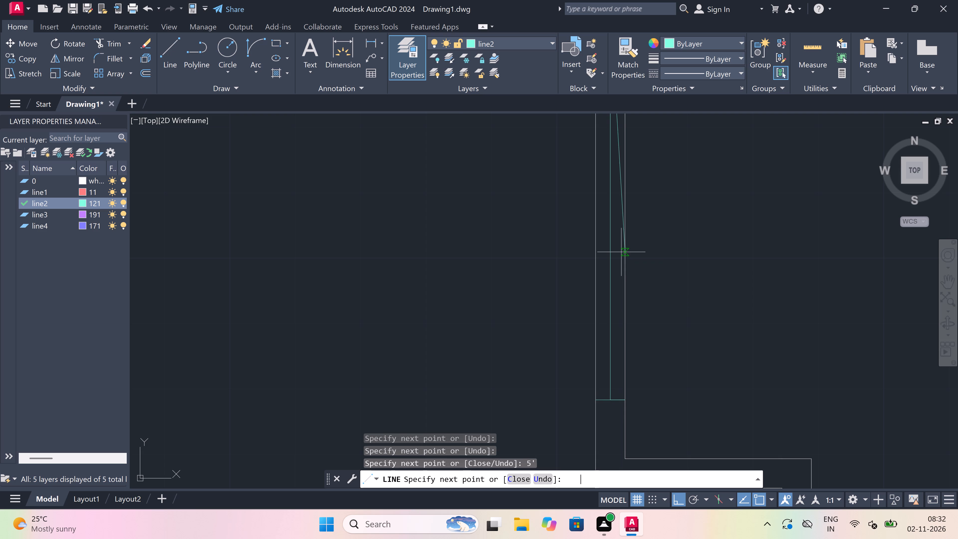
scroll(621, 252, down, 5)
scroll(621, 229, up, 5)
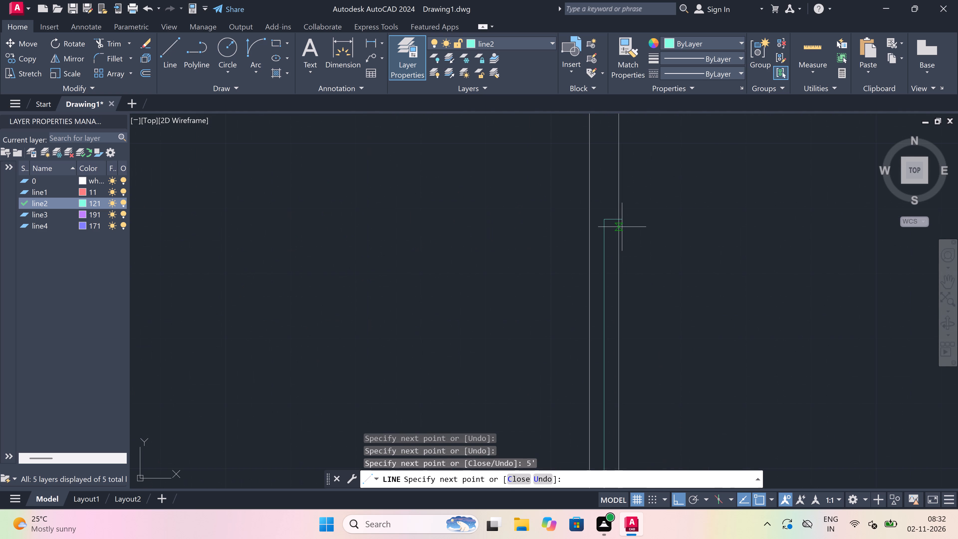
scroll(621, 216, up, 3)
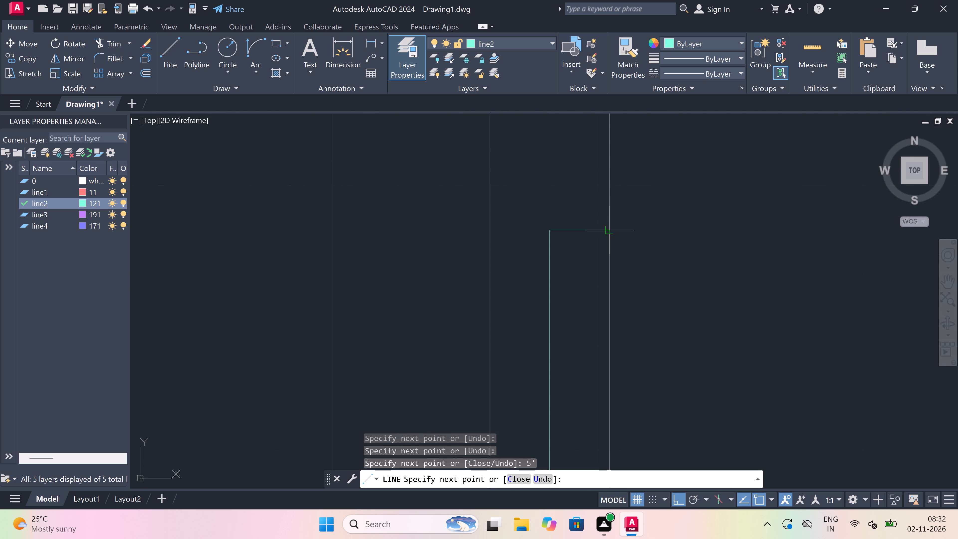
click(611, 227)
click(493, 227)
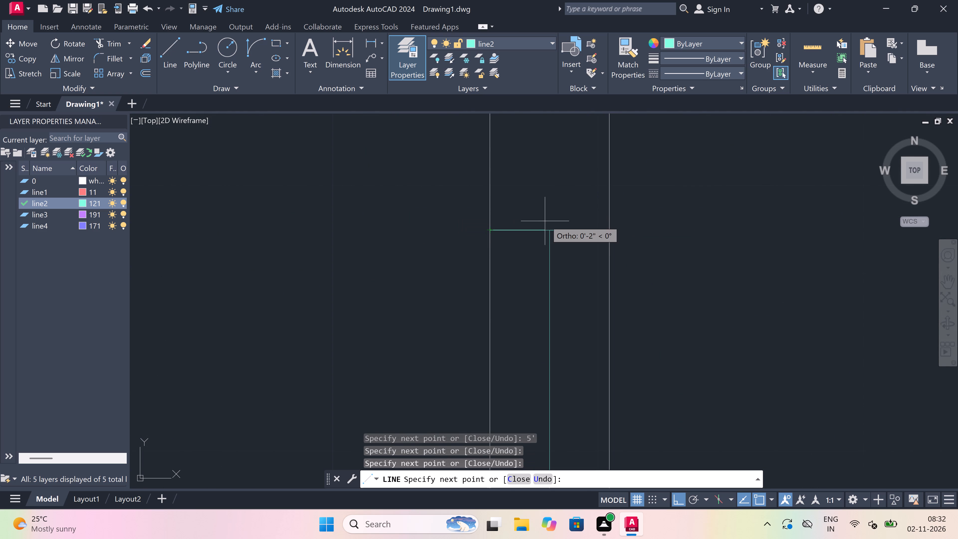
key(Escape)
Trim both wall face lines between the end lines of the southeast room's 5' window.
scroll(546, 220, down, 4)
scroll(546, 265, down, 3)
scroll(544, 274, up, 2)
text(tr)
key(space)
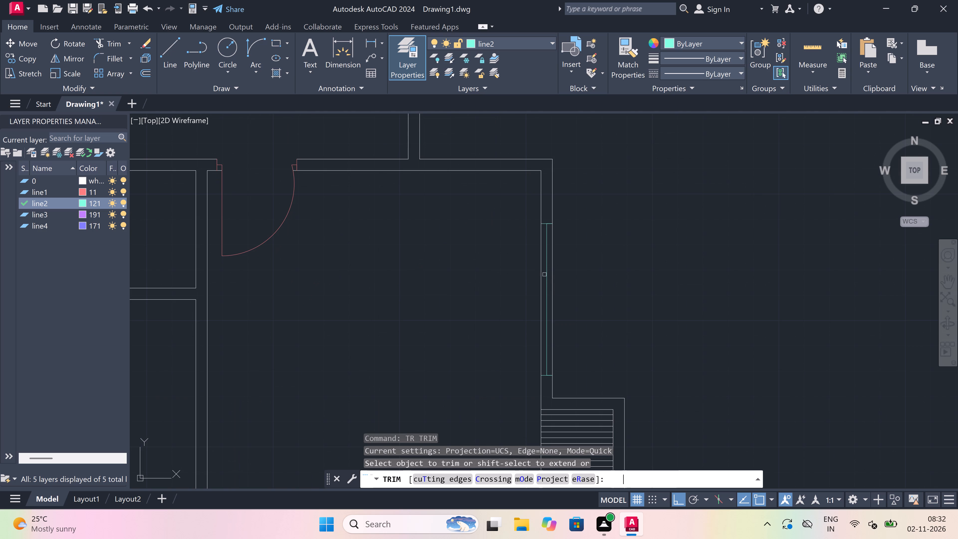
click(552, 286)
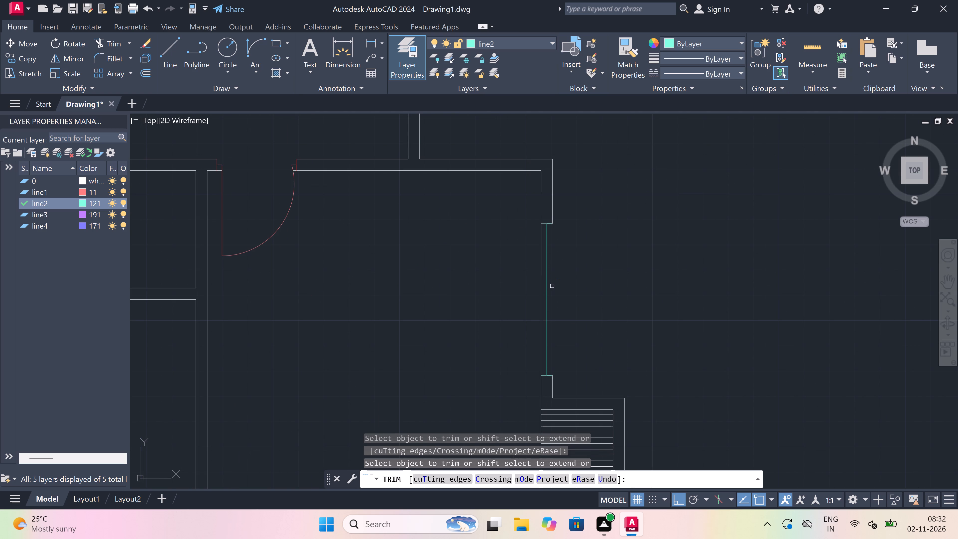
click(541, 293)
key(Escape)
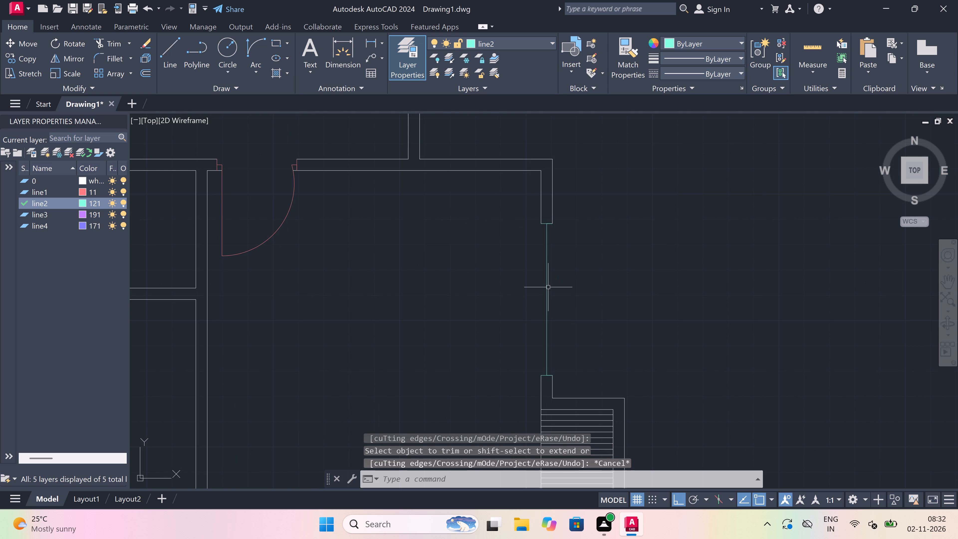
Draw the southeast room window's west and east face lines on layer line2, joining the corresponding corners of its end lines.
key(l)
key(space)
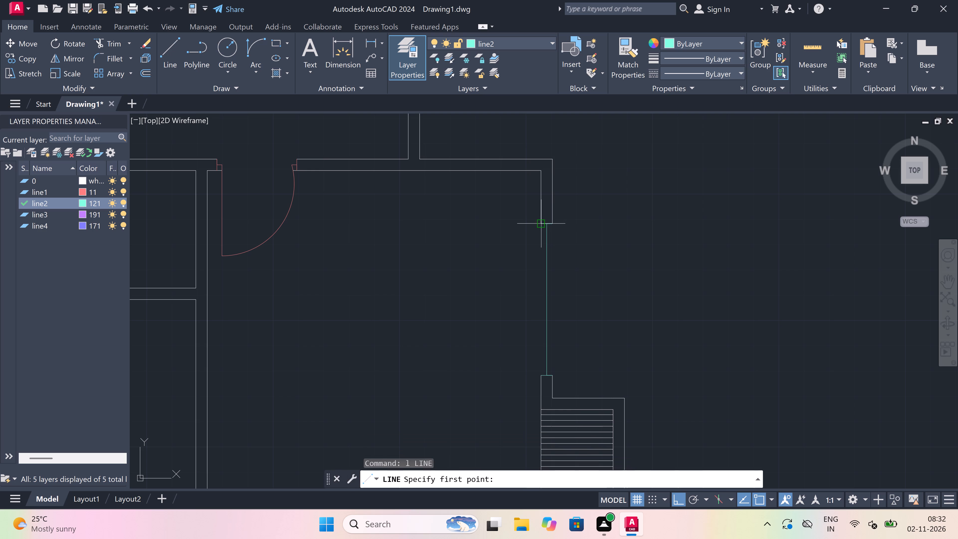
click(543, 224)
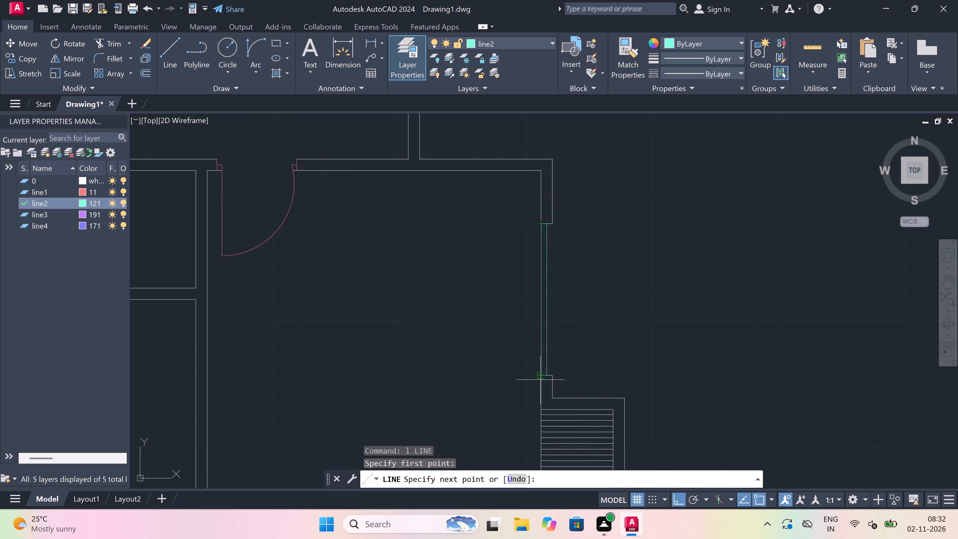
click(541, 379)
key(Escape)
key(space)
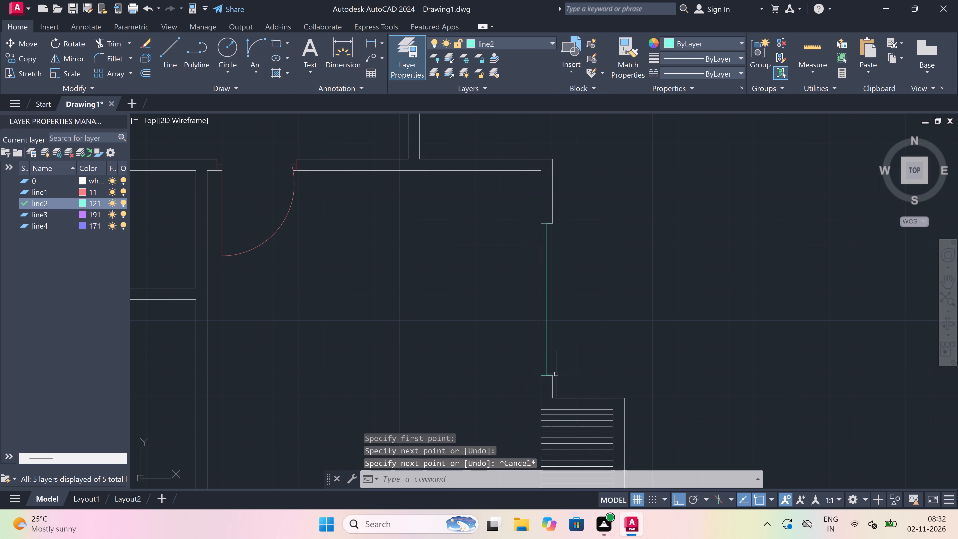
scroll(556, 374, up, 1)
click(556, 373)
scroll(562, 272, down, 4)
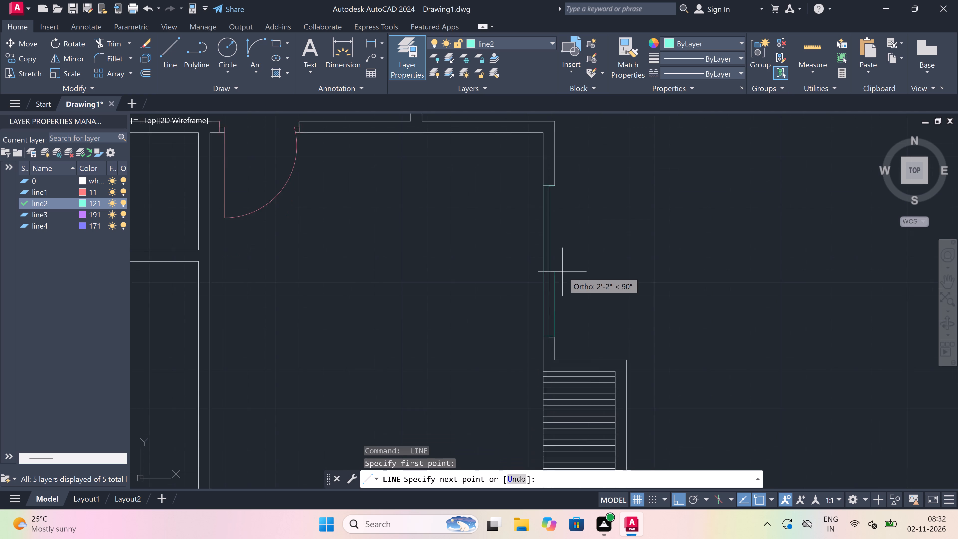
scroll(564, 249, up, 4)
click(538, 259)
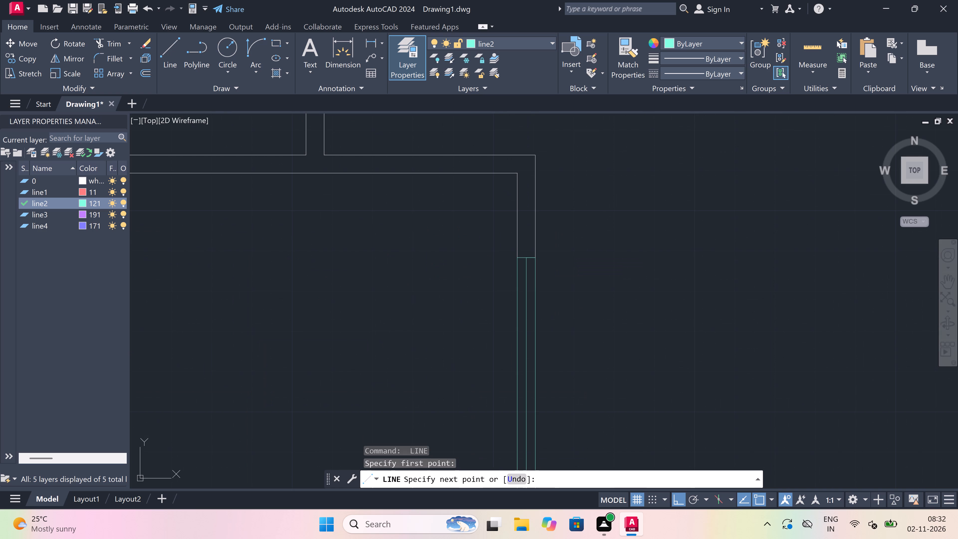
key(Escape)
scroll(600, 262, down, 5)
key(space)
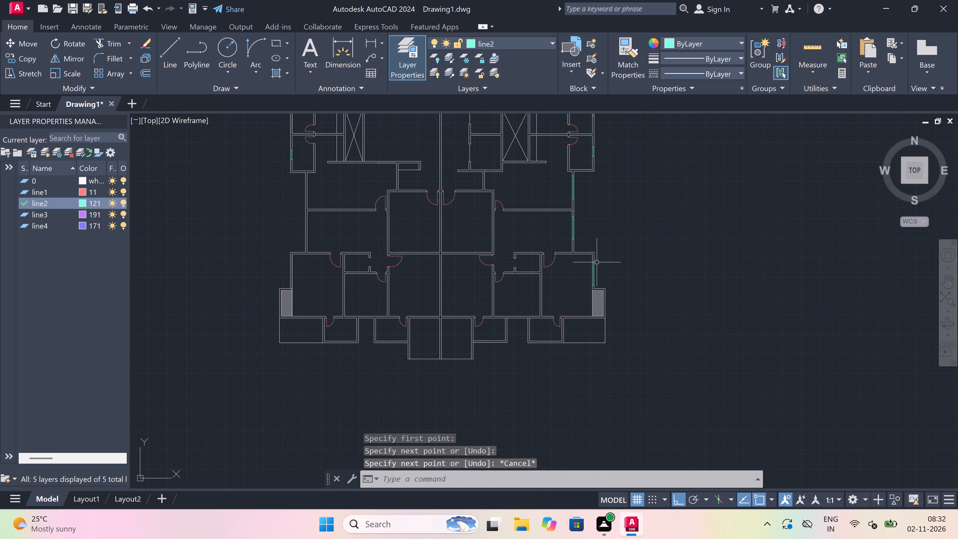
Draw a window end line across the southwest room's west wall, a short distance south of its northwest corner.
scroll(546, 263, down, 3)
scroll(489, 263, up, 4)
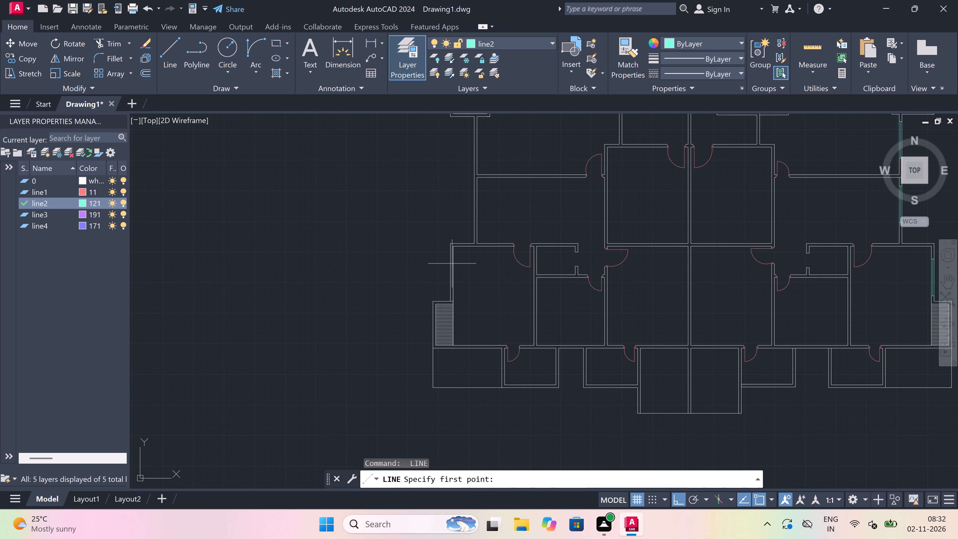
scroll(448, 264, up, 2)
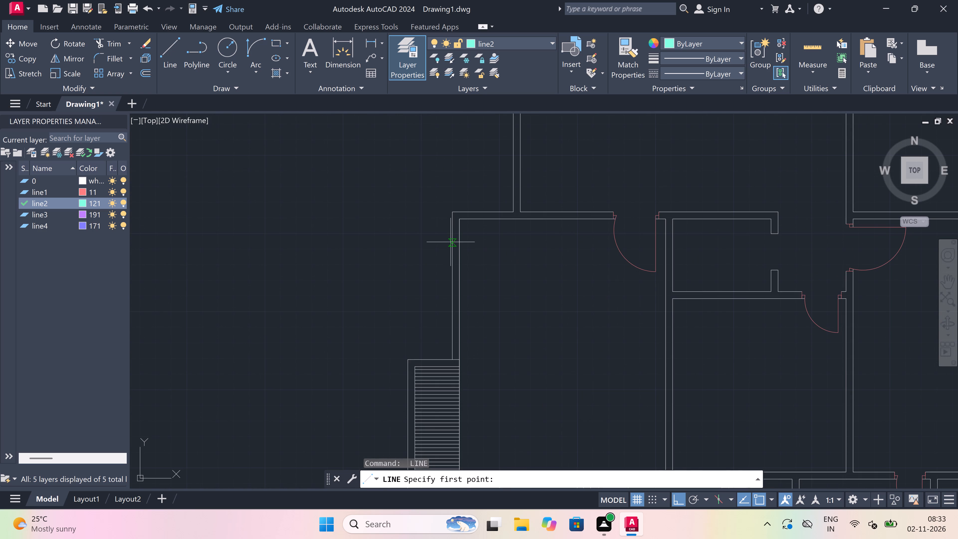
click(452, 242)
scroll(453, 242, up, 3)
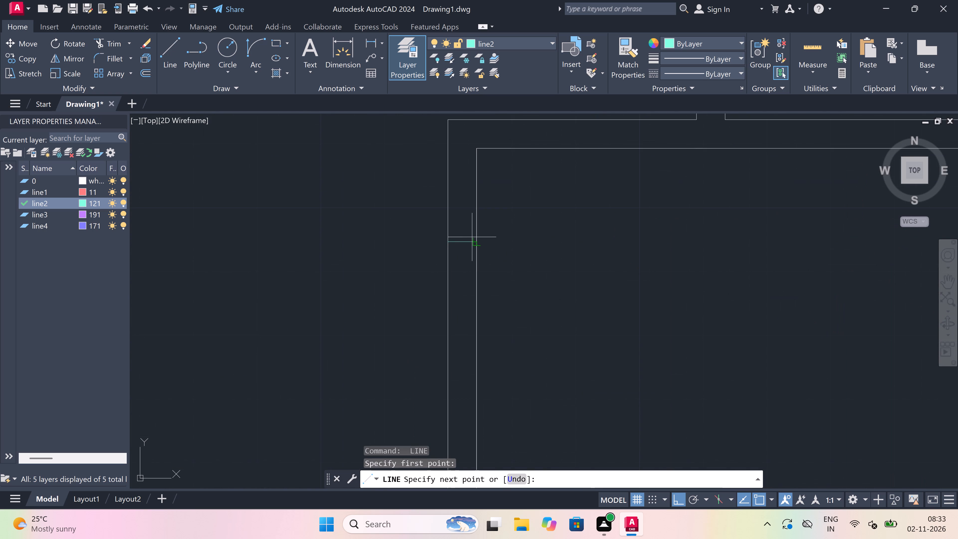
click(476, 243)
Draw a 5' centre line south from that end line's midpoint and a south end line across both wall faces.
click(463, 244)
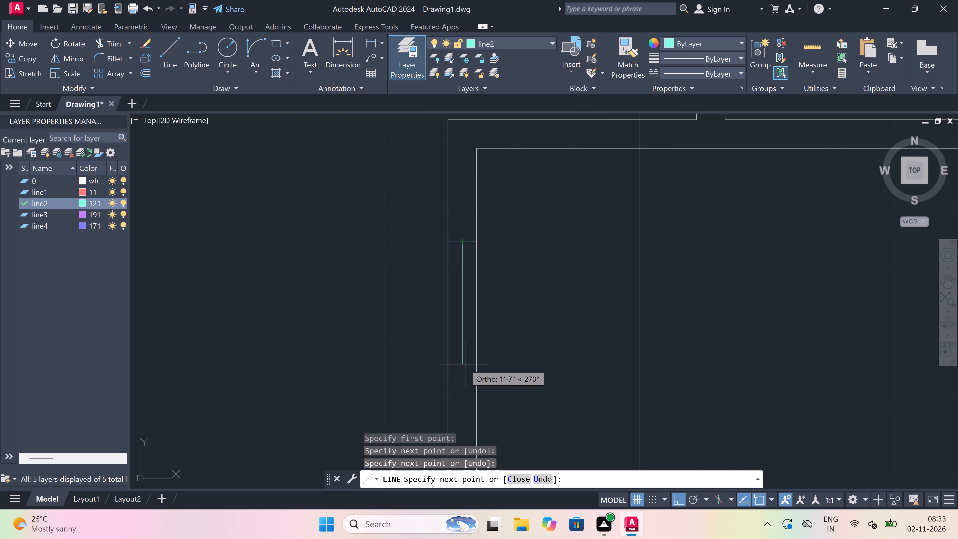
key(5)
key(apostrophe)
key(space)
scroll(467, 356, down, 4)
scroll(455, 393, up, 4)
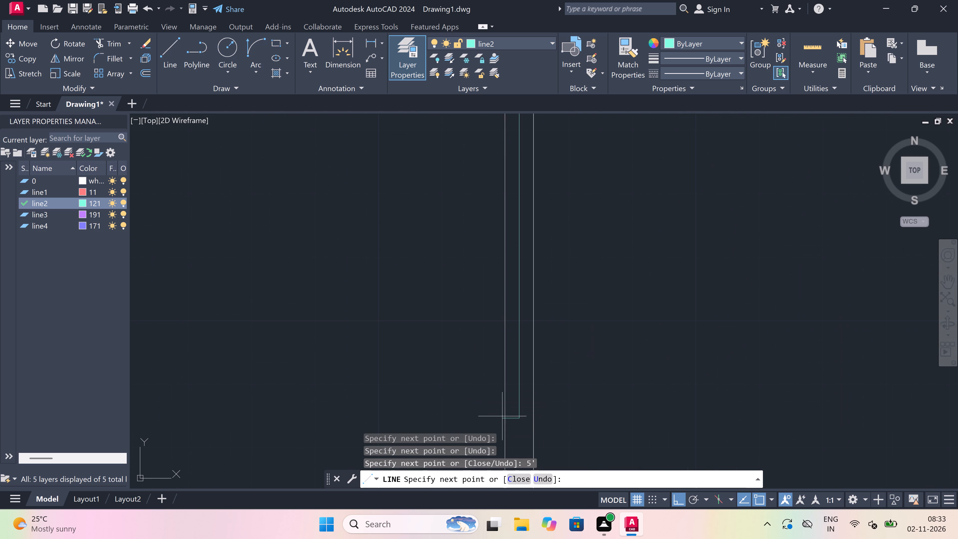
scroll(511, 426, up, 2)
click(497, 403)
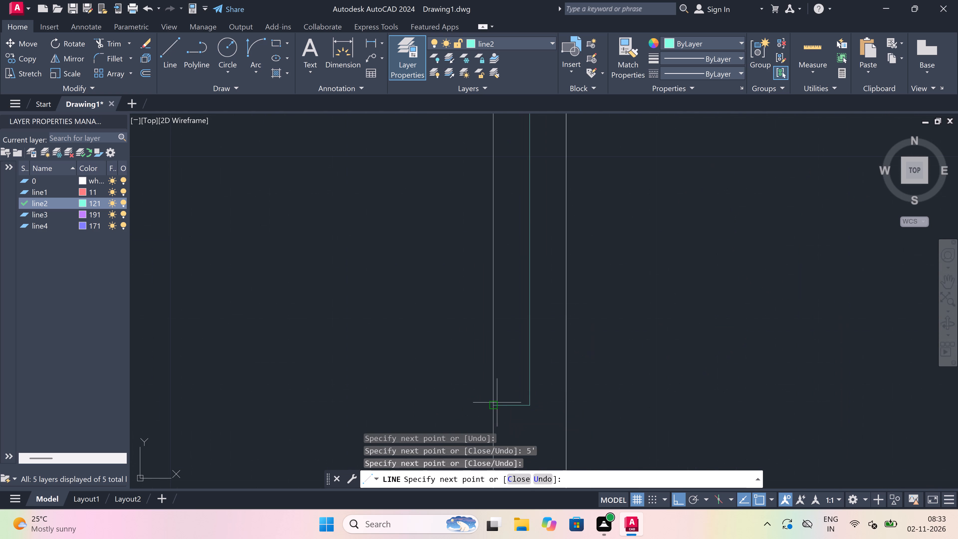
click(567, 405)
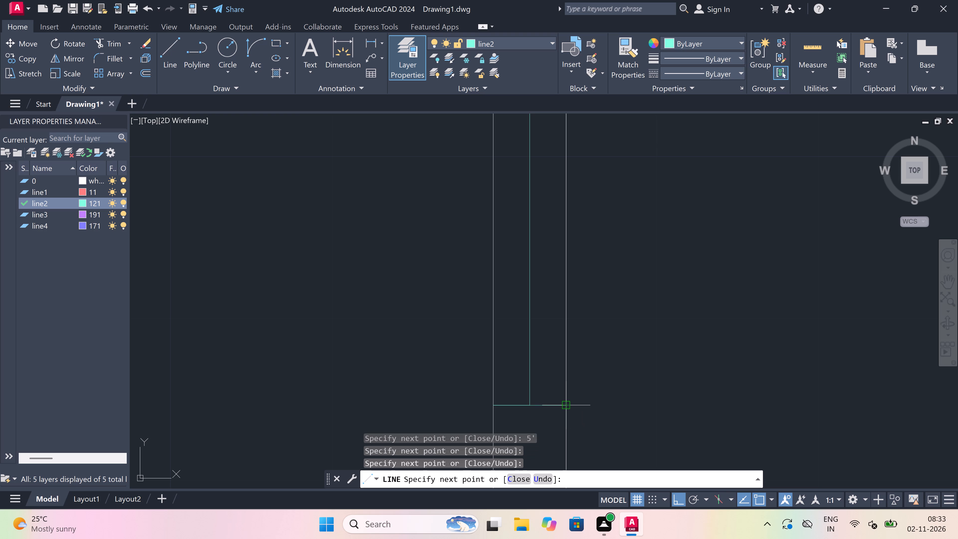
key(Escape)
Trim both wall face lines between the end lines of the southwest room's 5' window.
scroll(490, 374, down, 5)
scroll(491, 365, up, 1)
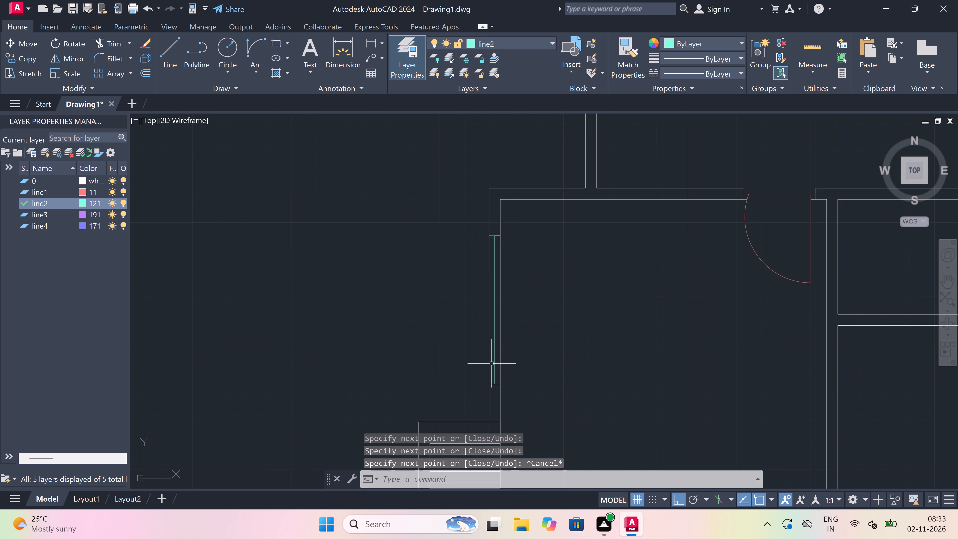
key(t)
key(r)
key(space)
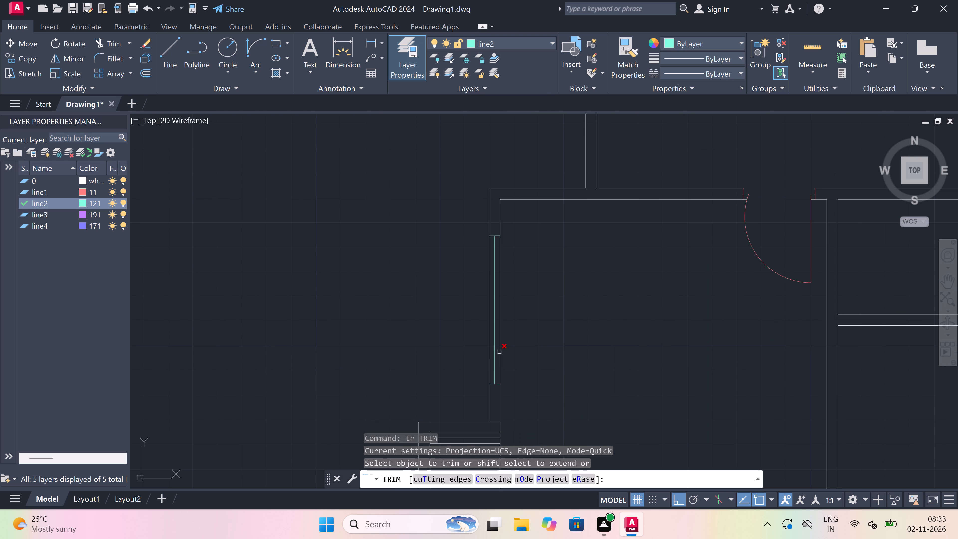
click(499, 352)
click(499, 352)
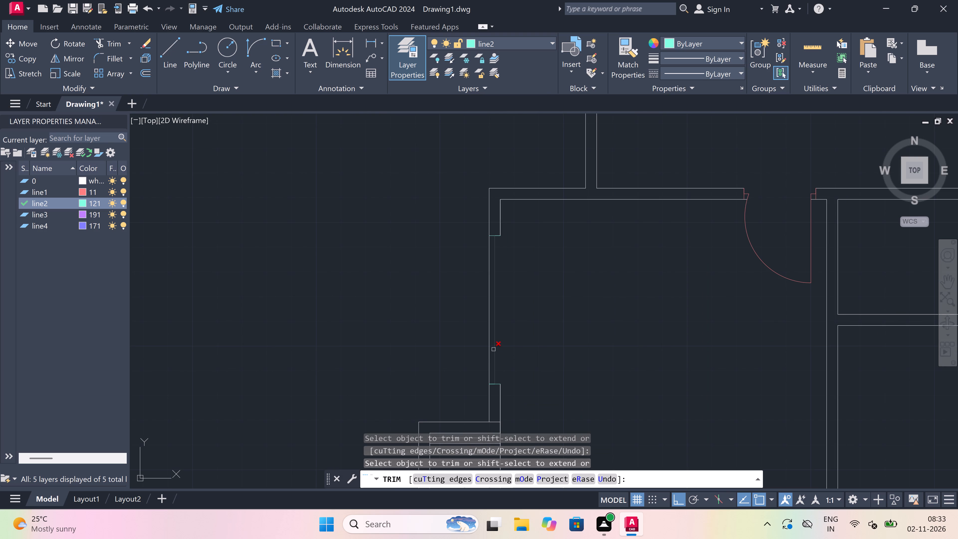
click(488, 336)
key(Escape)
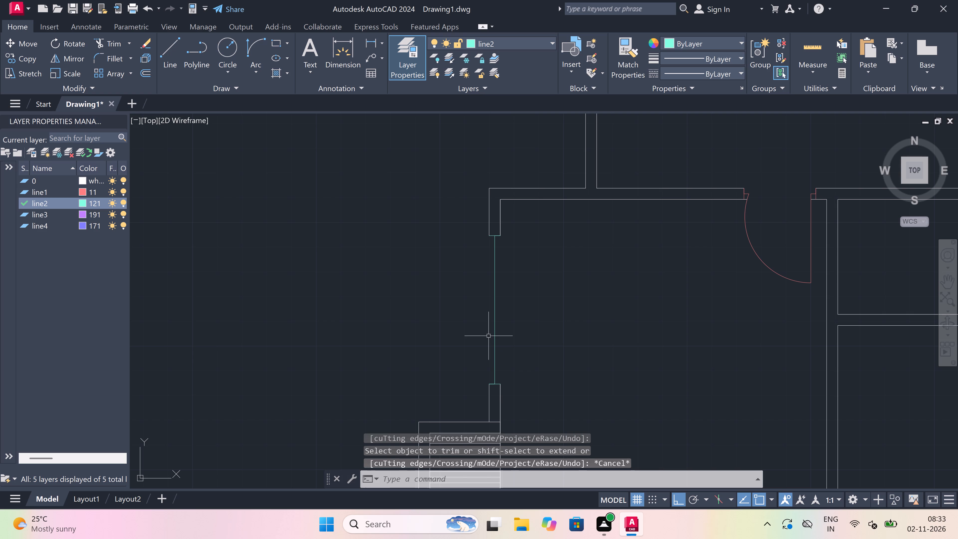
Draw the southwest room window's east and west face lines on layer line2, joining the corresponding corners of its end lines.
key(l)
key(space)
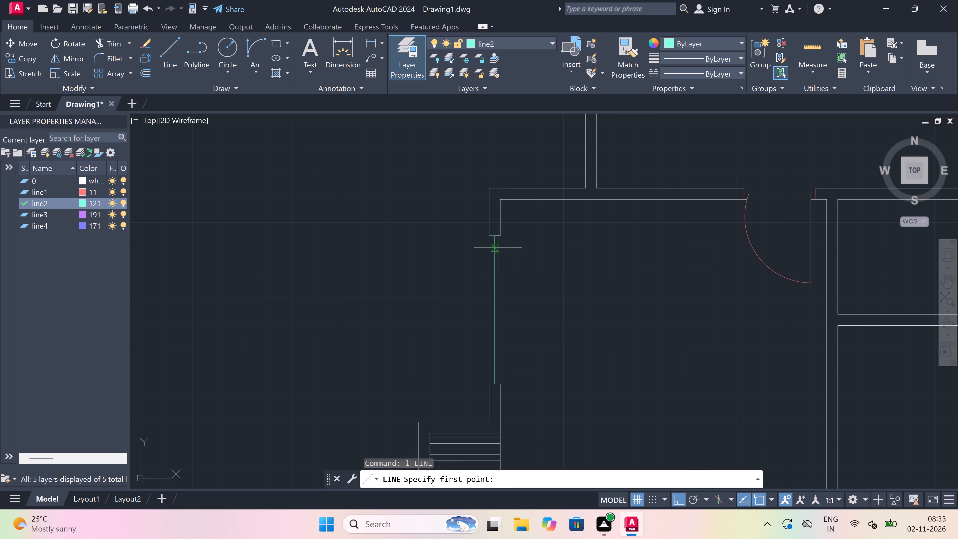
click(501, 238)
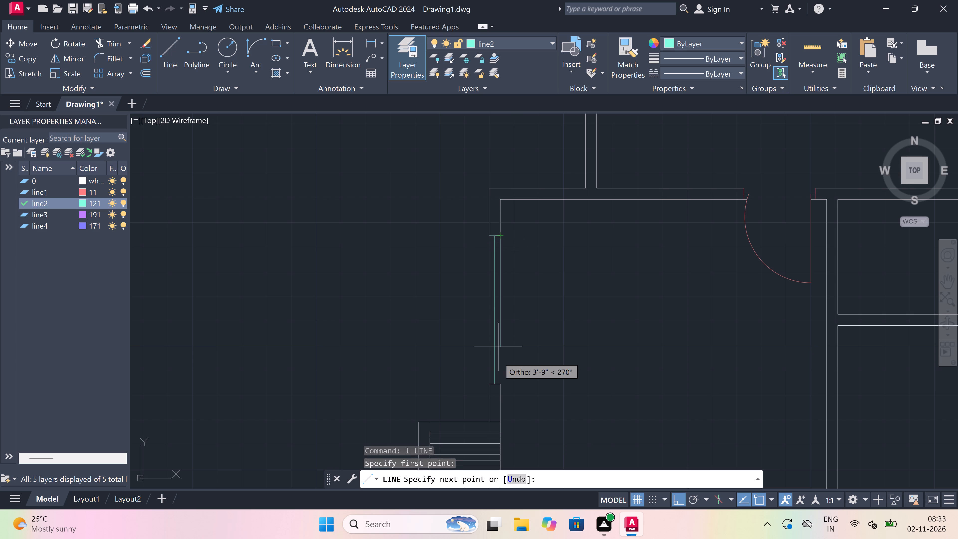
drag(500, 382, 503, 381)
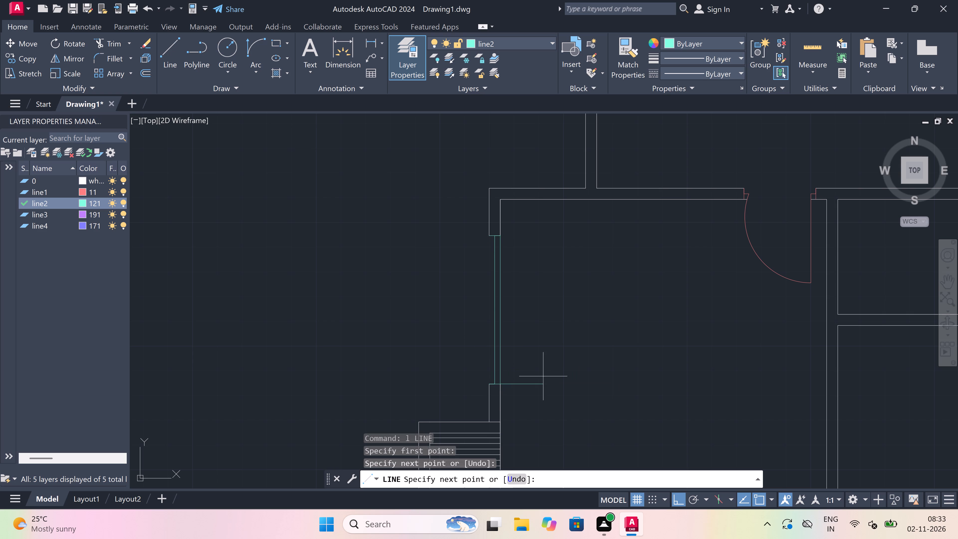
key(Escape)
key(space)
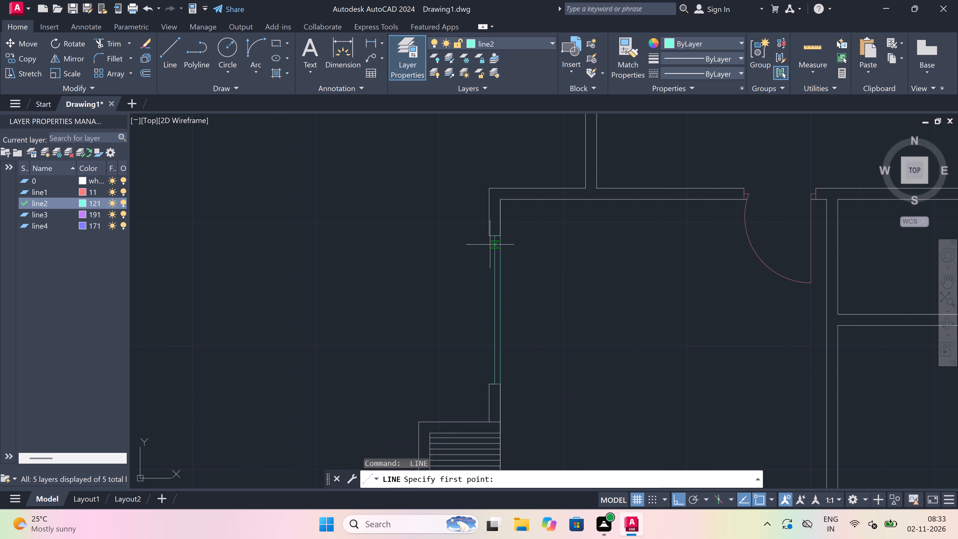
click(490, 235)
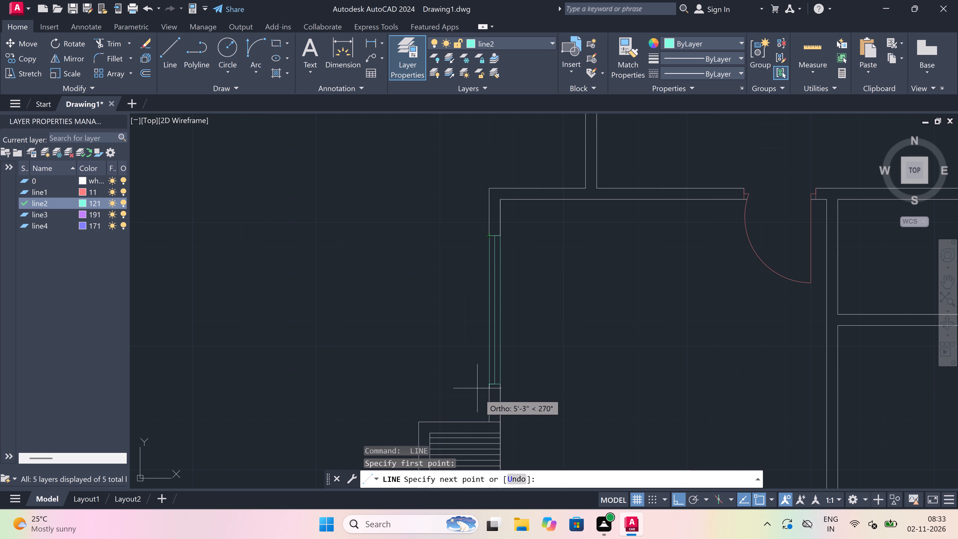
click(489, 384)
key(Escape)
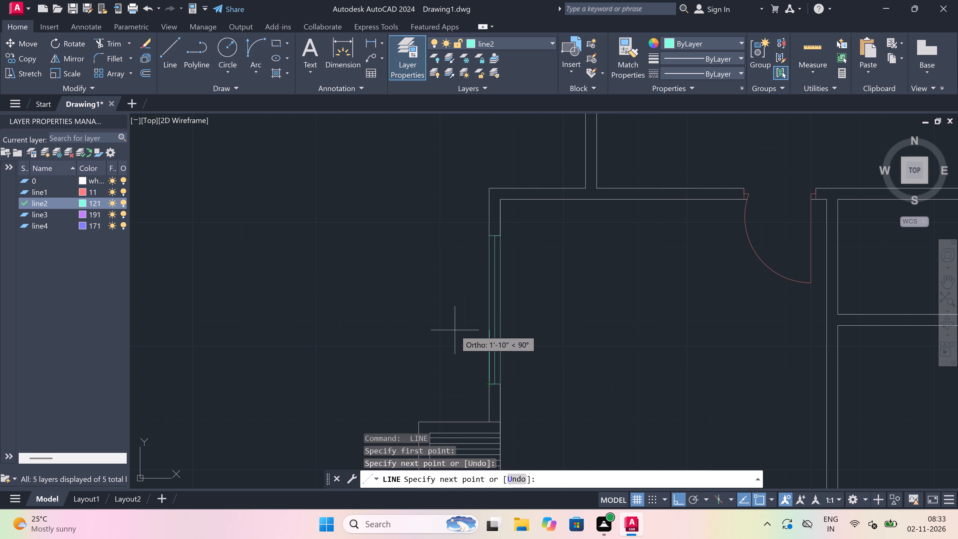
Draw a window end line across the east wall of the small room south of the southwest room, near its north end.
scroll(471, 312, down, 5)
key(space)
scroll(513, 330, up, 2)
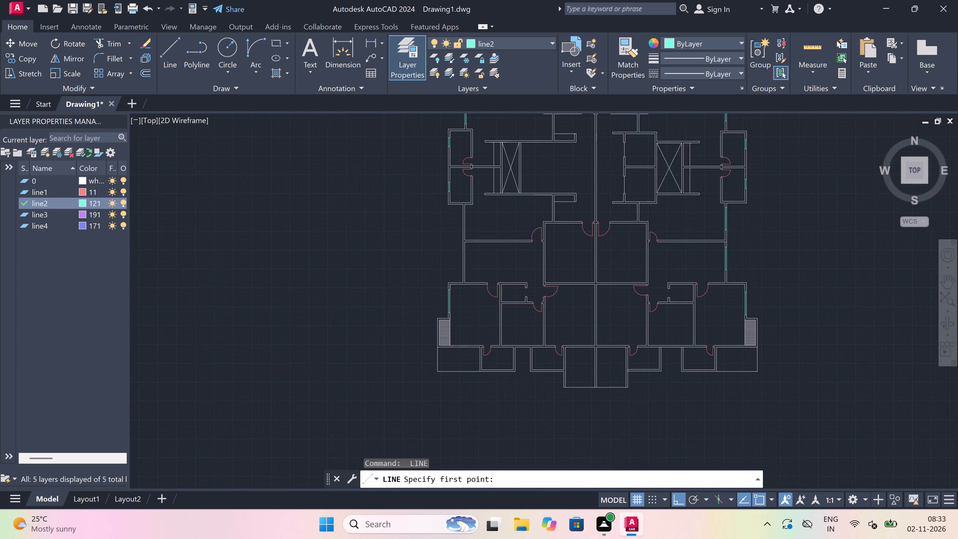
scroll(511, 367, up, 2)
click(511, 367)
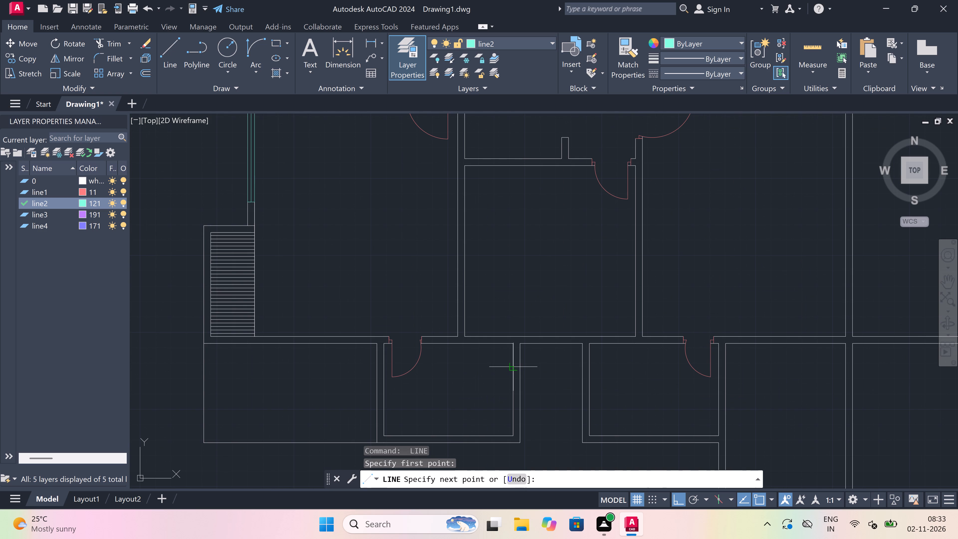
scroll(511, 368, up, 4)
click(559, 363)
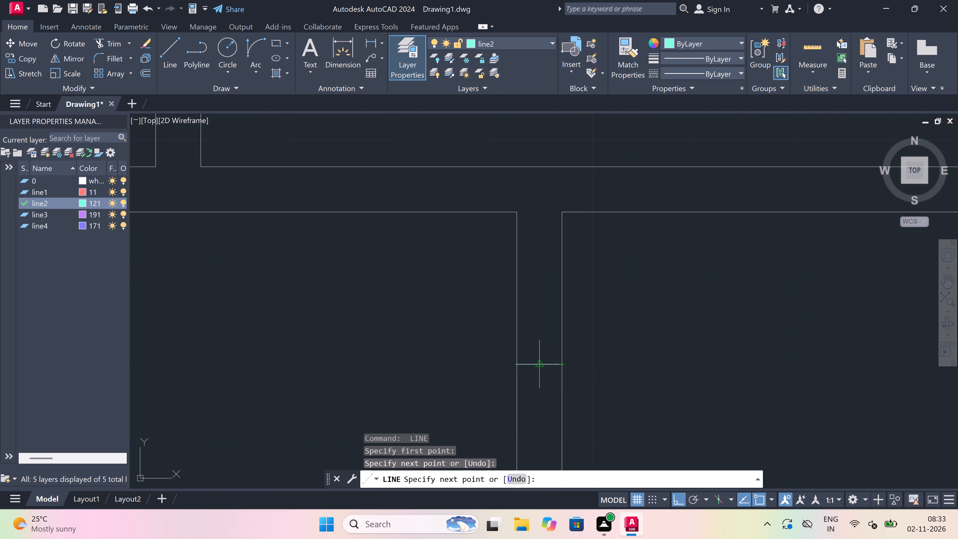
Draw a 2' centre line south from that end line's midpoint and a south end line across both wall faces.
click(537, 362)
scroll(537, 362, down, 4)
scroll(532, 399, up, 2)
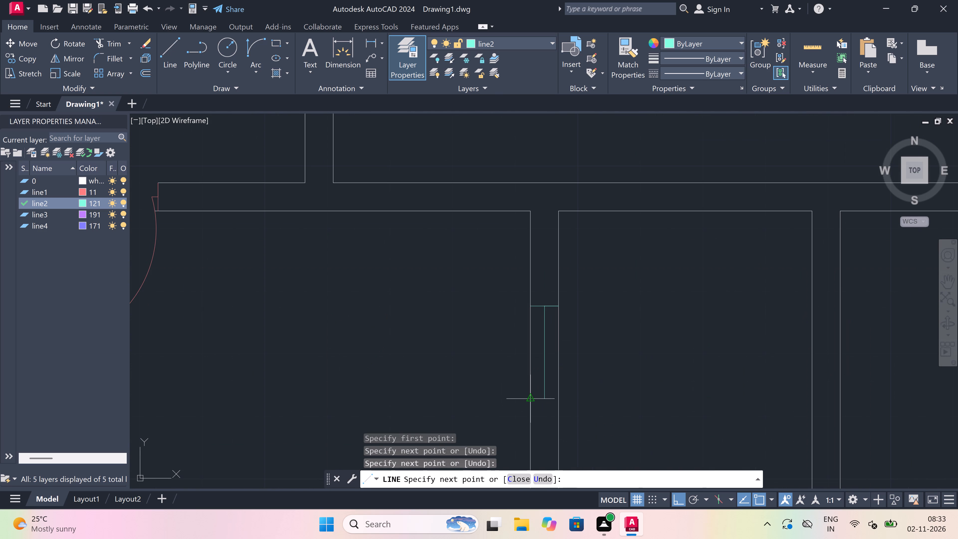
key(2)
key(apostrophe)
key(space)
scroll(533, 395, down, 3)
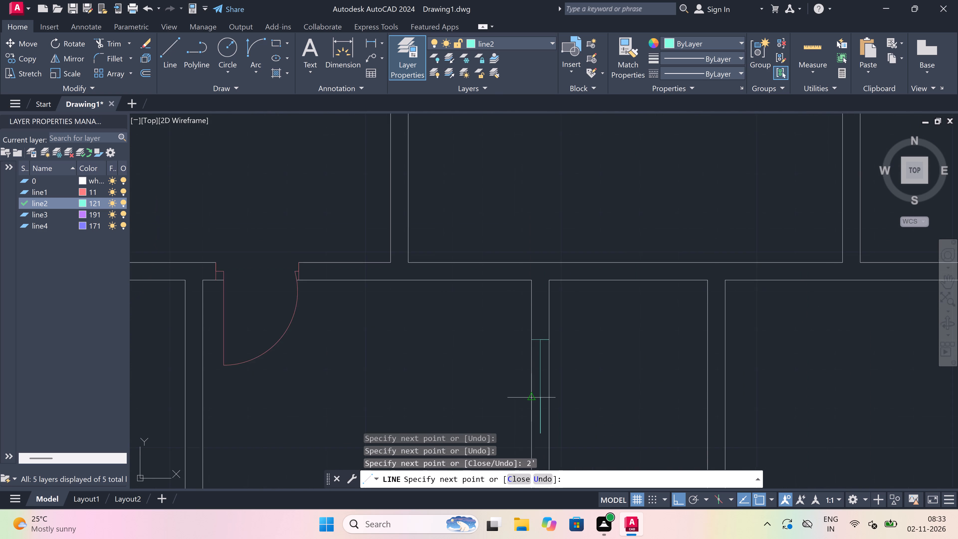
scroll(533, 395, down, 1)
scroll(533, 402, up, 4)
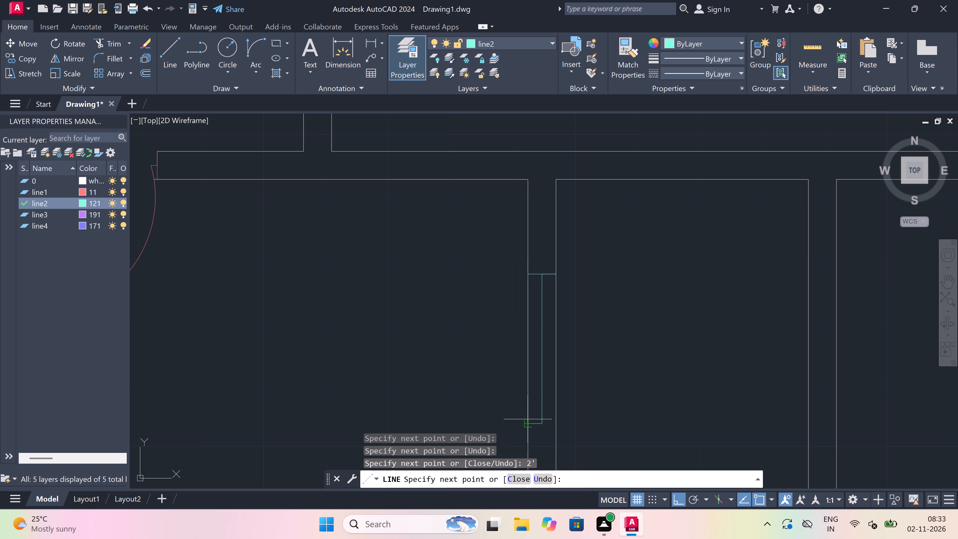
click(527, 423)
scroll(553, 423, up, 2)
click(561, 423)
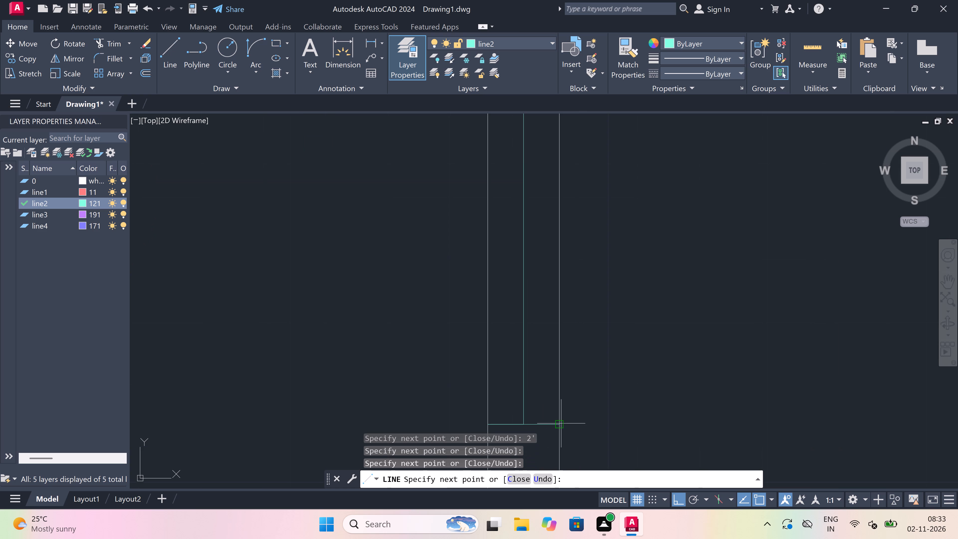
key(Escape)
Trim both wall face lines between the end lines of the small room's 2' window.
key(t)
text(r)
key(space)
scroll(554, 420, down, 3)
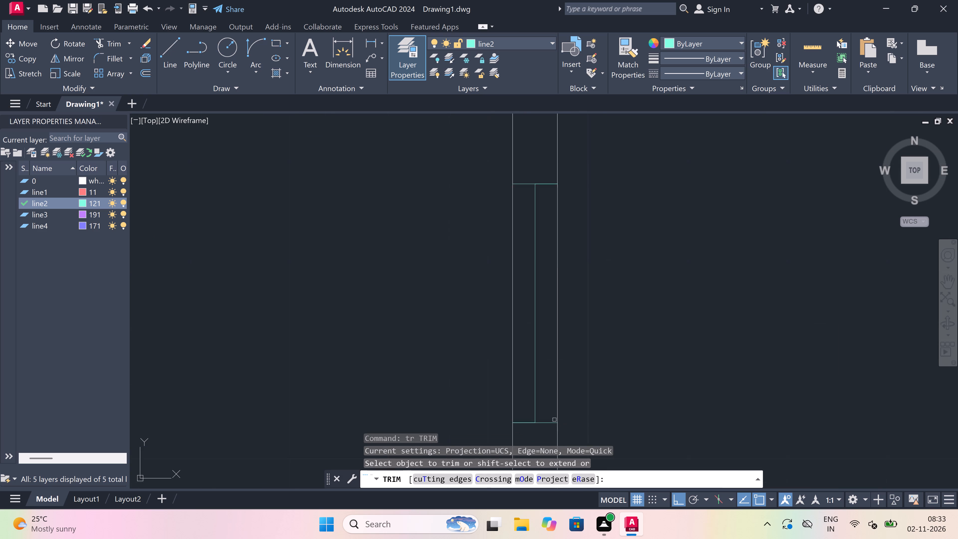
scroll(557, 392, up, 1)
click(556, 384)
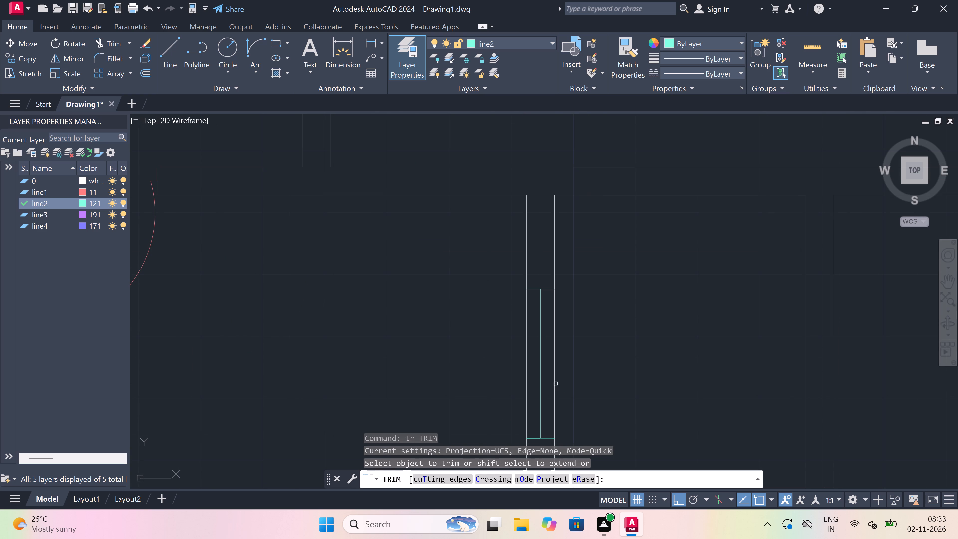
scroll(525, 375, down, 1)
click(525, 374)
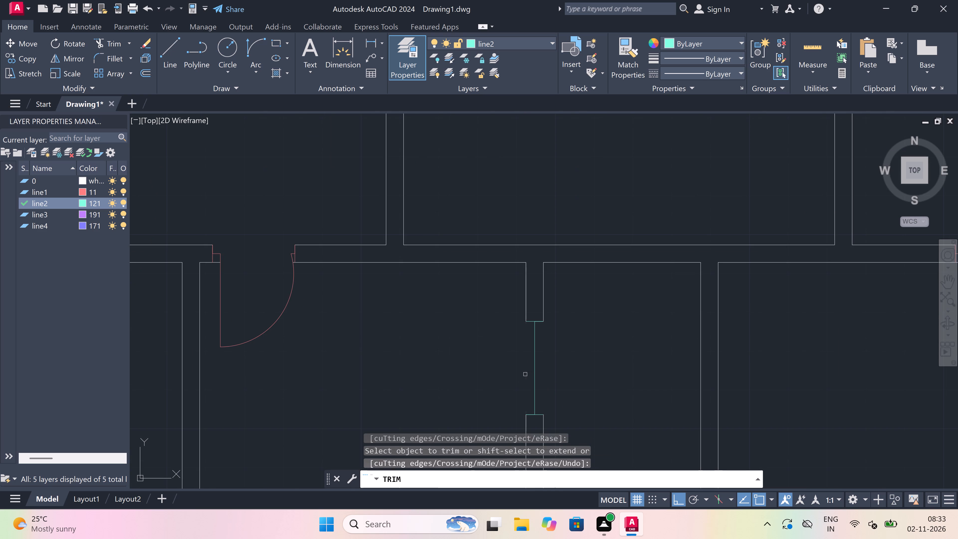
key(Escape)
Draw the small room window's west and east face lines on layer line2, joining the corresponding corners of its end lines.
key(l)
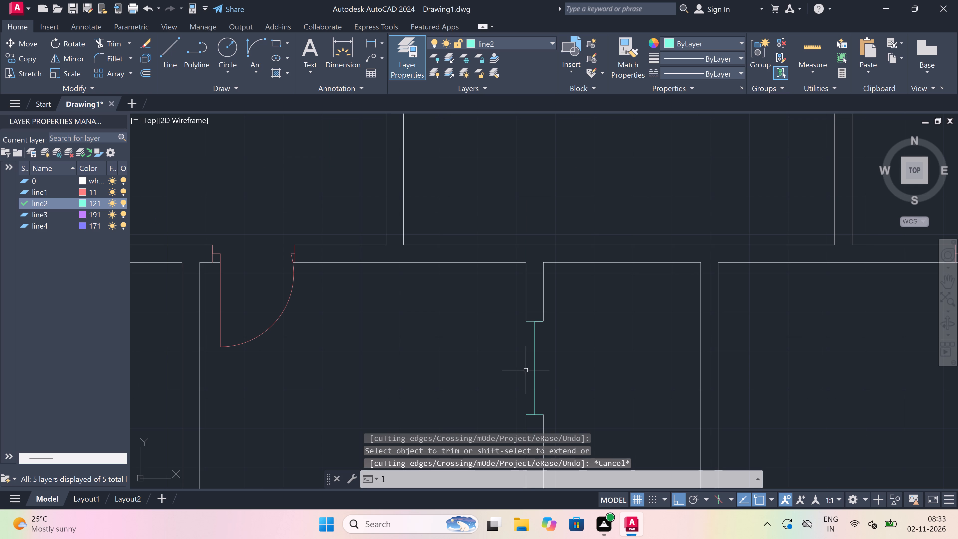
key(space)
click(527, 323)
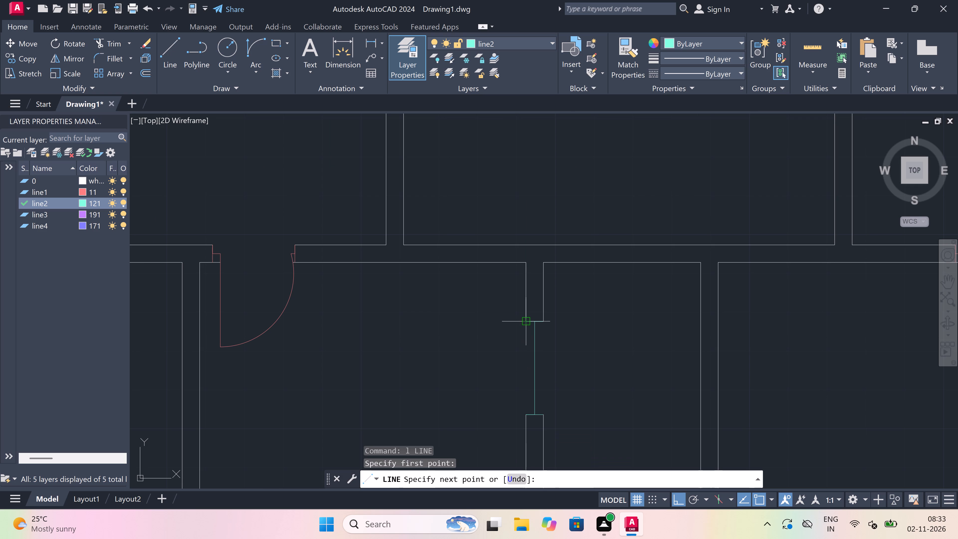
click(522, 414)
key(Escape)
key(space)
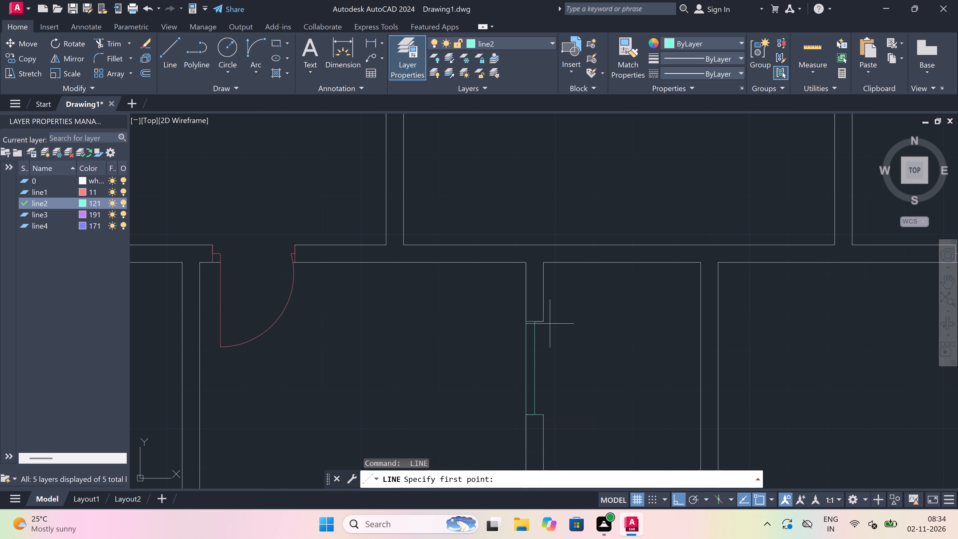
click(546, 322)
click(546, 415)
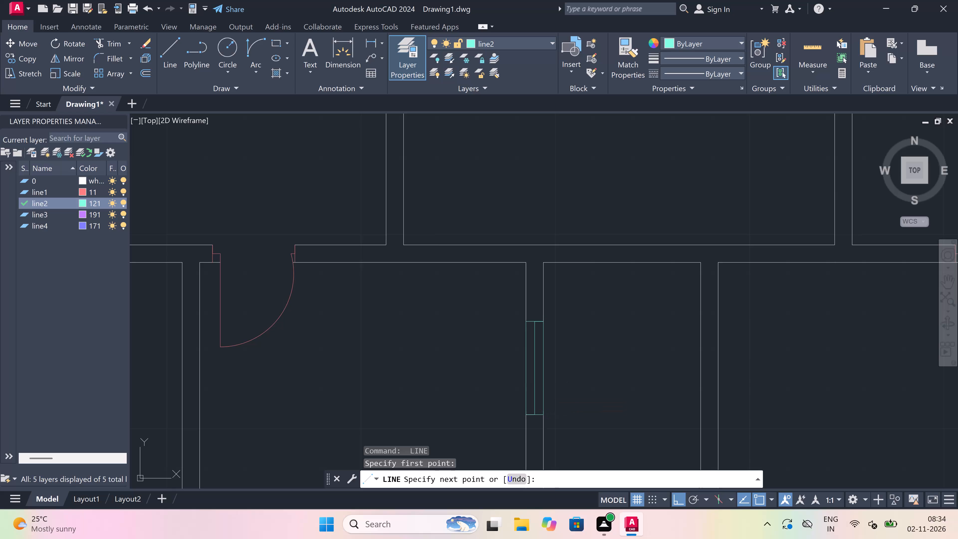
key(Escape)
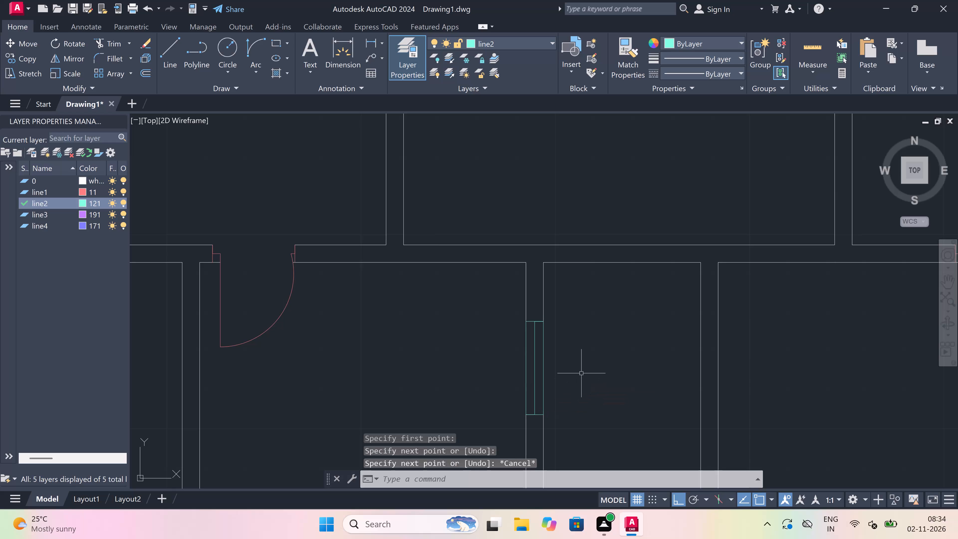
Draw a window end line across the wall at the recess's north end, east of the small room, with a 3' centre line running east.
key(l)
key(space)
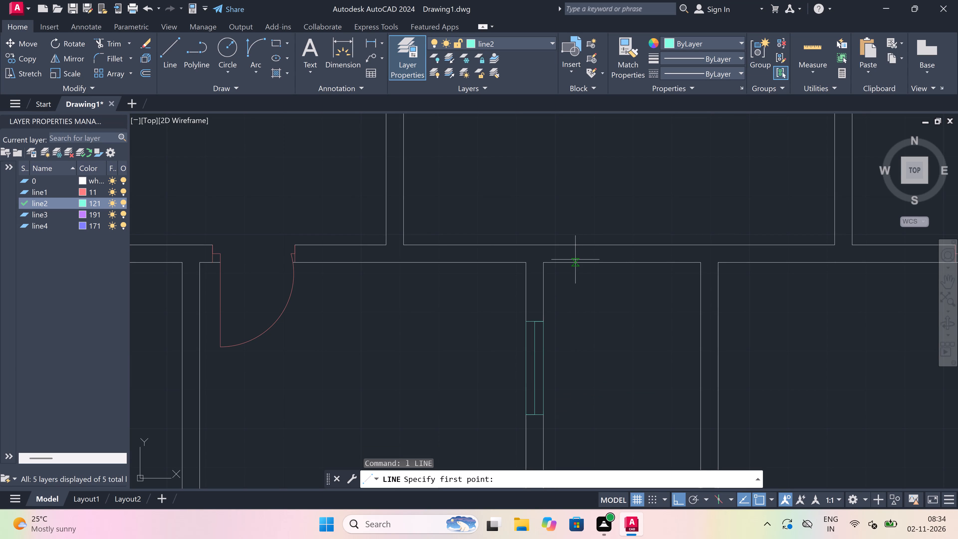
drag(569, 262, 569, 258)
click(569, 247)
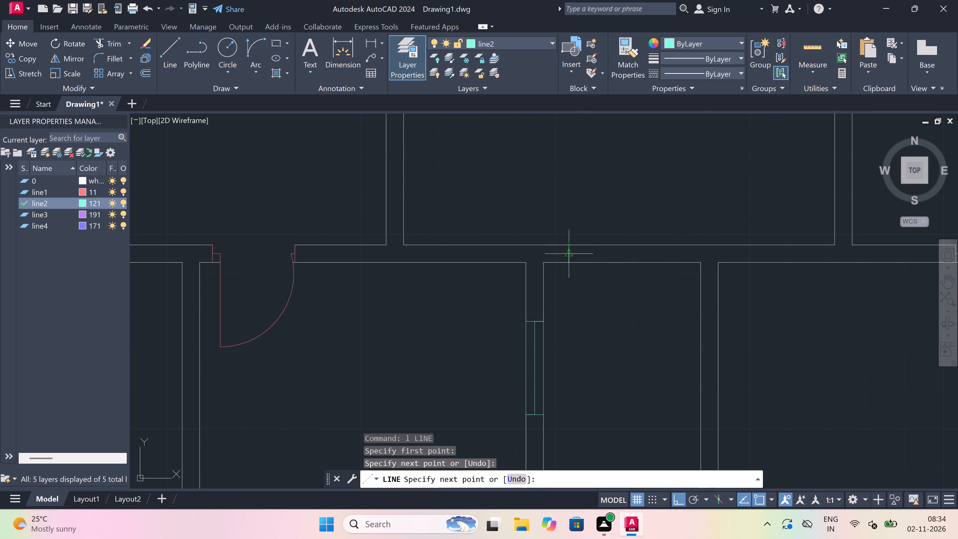
click(568, 253)
scroll(602, 257, up, 3)
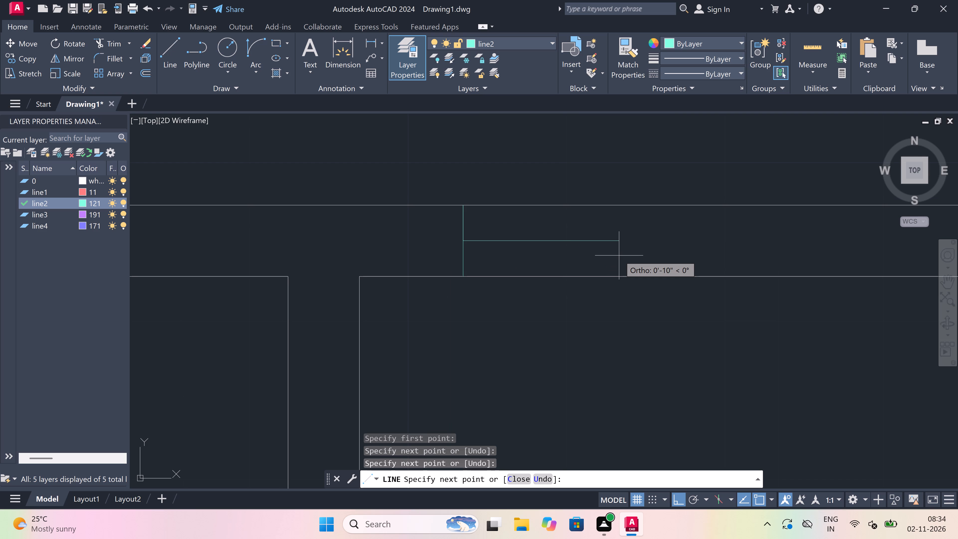
text(3')
key(space)
scroll(619, 255, down, 2)
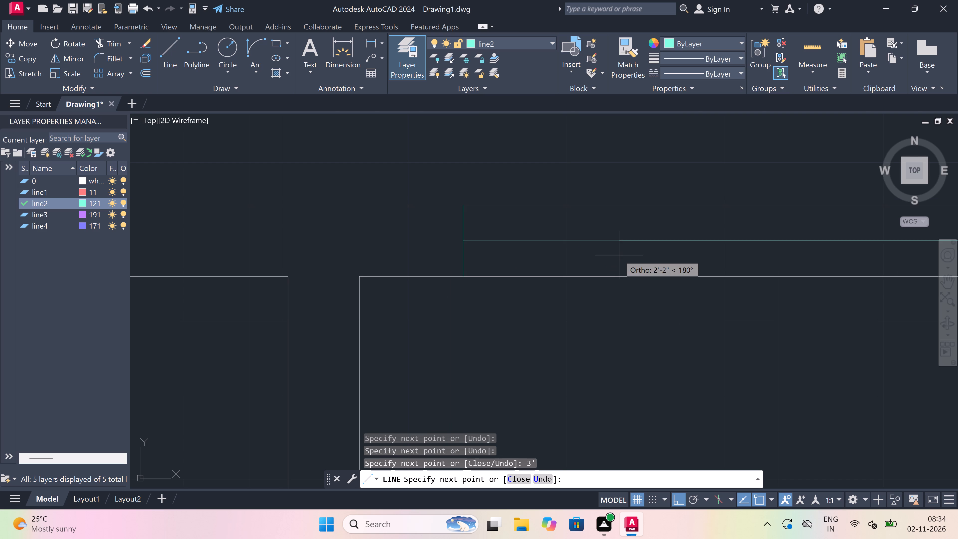
scroll(619, 255, down, 3)
scroll(648, 251, up, 4)
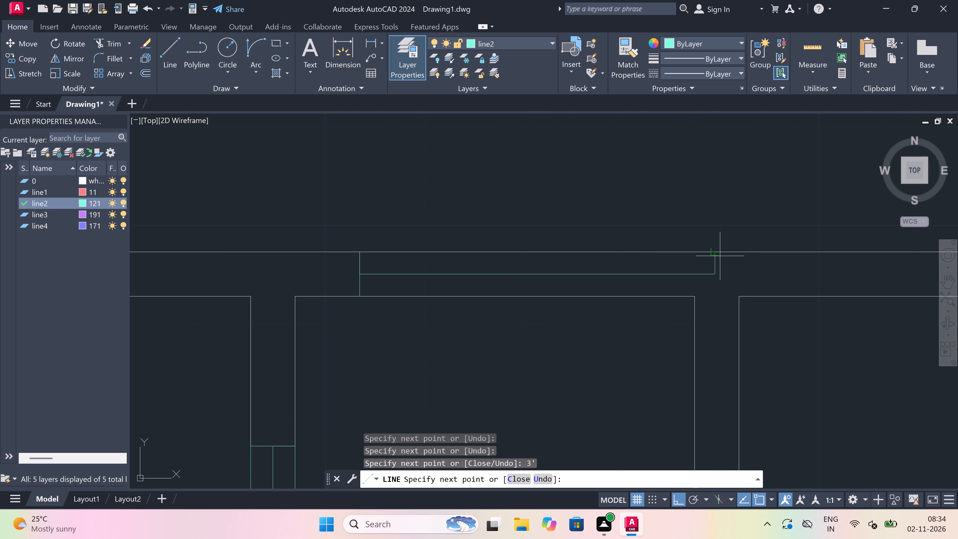
key(Escape)
Move the new end line and its 3' centre line slightly west along the wall, clear of the recess's east wall.
drag(720, 258, 710, 263)
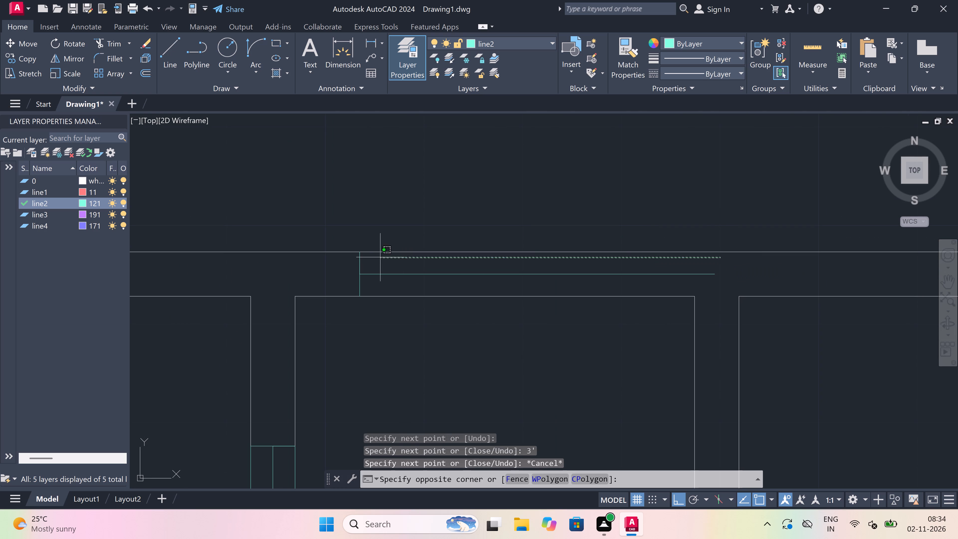
click(322, 277)
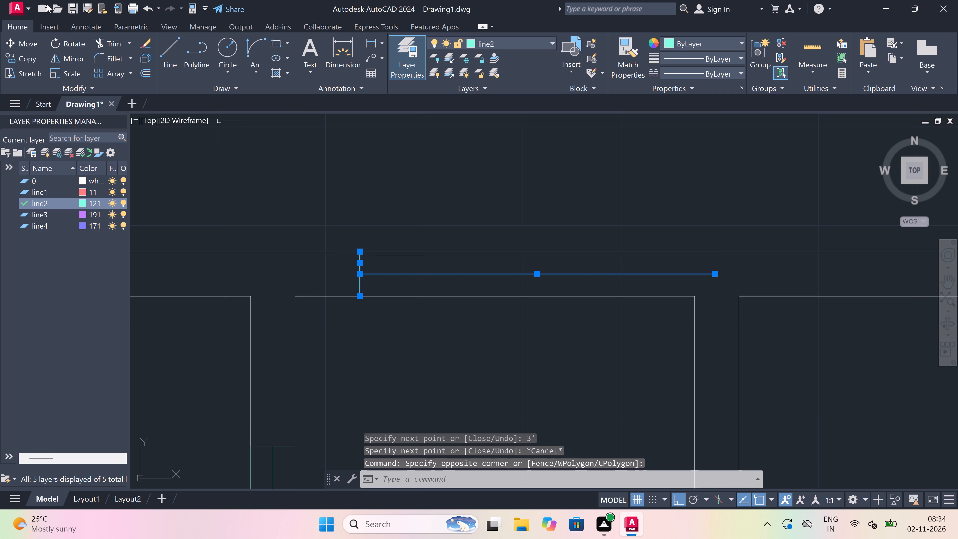
drag(27, 41, 30, 40)
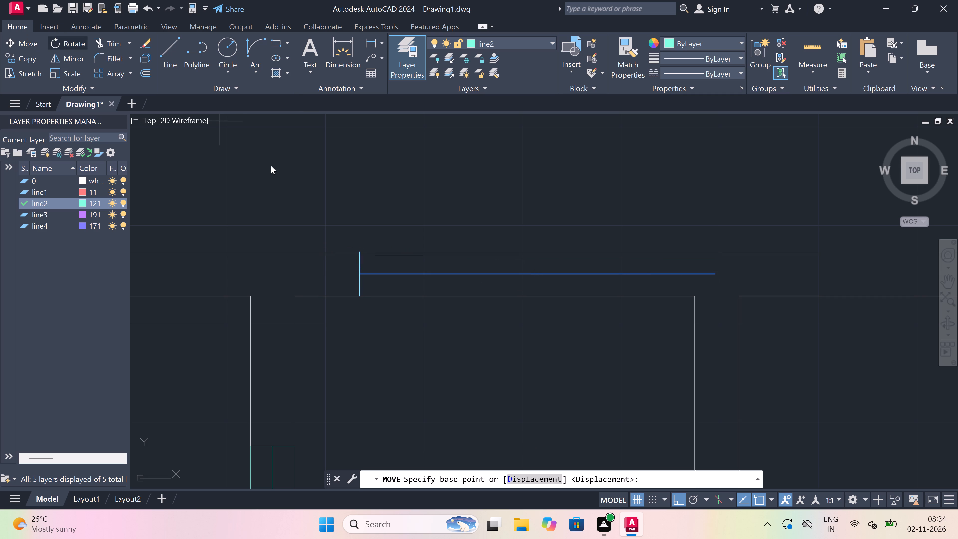
click(359, 249)
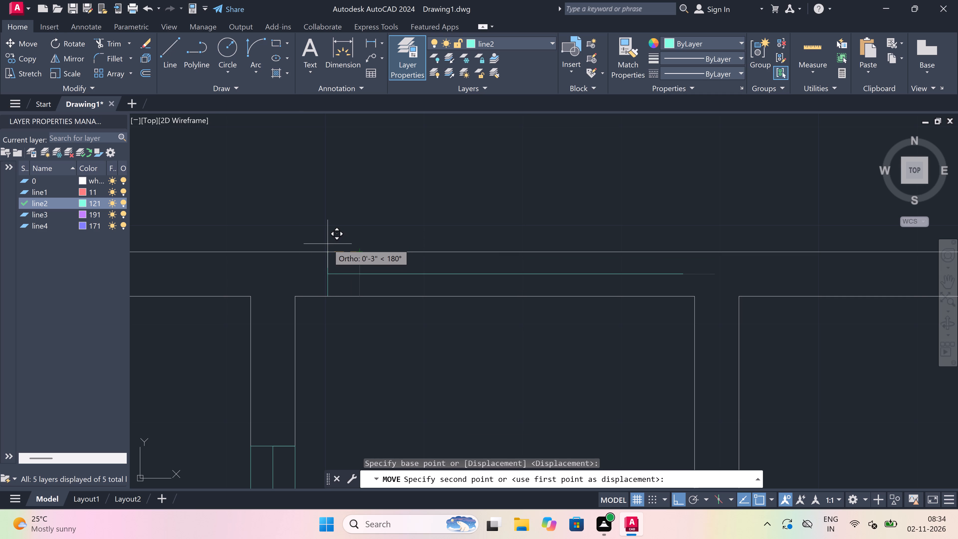
click(320, 242)
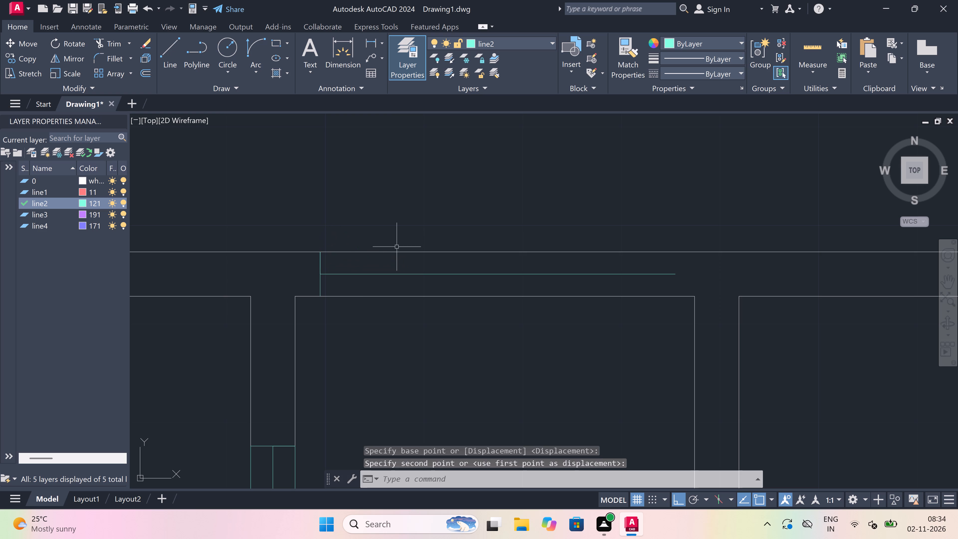
Draw the east end line of the recess's 3' window through the centre line's end, across both wall faces.
scroll(529, 279, down, 3)
scroll(548, 280, up, 2)
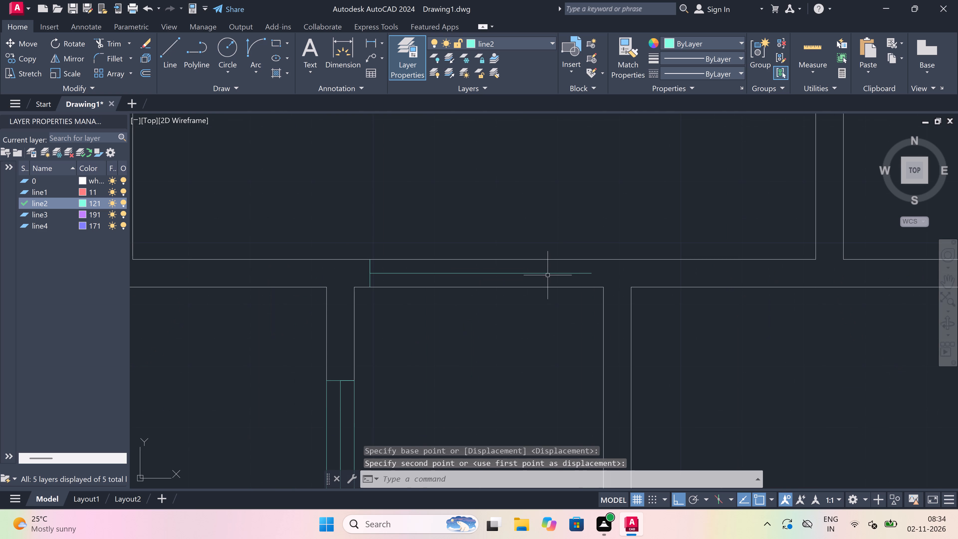
key(l)
key(space)
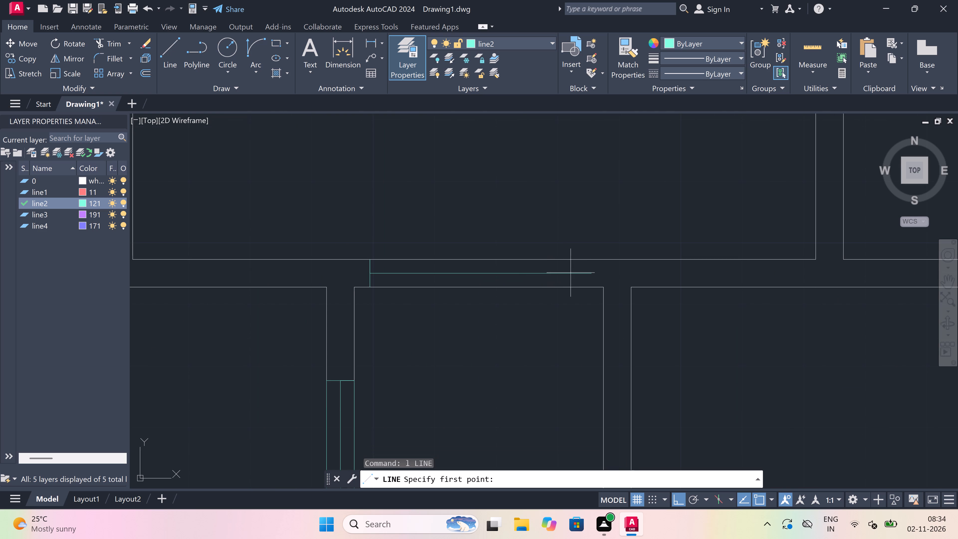
scroll(584, 274, up, 2)
click(599, 271)
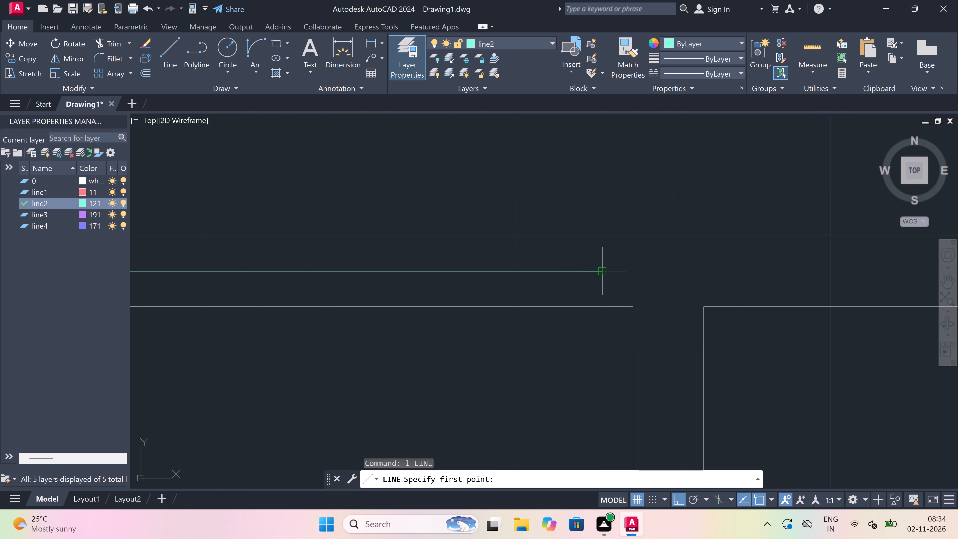
click(599, 239)
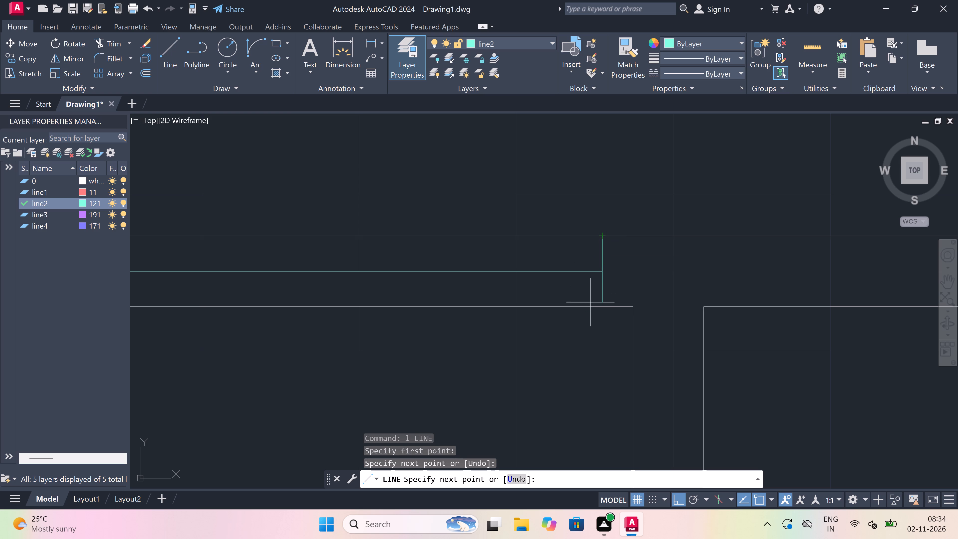
click(602, 305)
Draw the 3' south face line of the recess window west from the foot of its east end line.
scroll(603, 304, down, 3)
scroll(530, 302, up, 2)
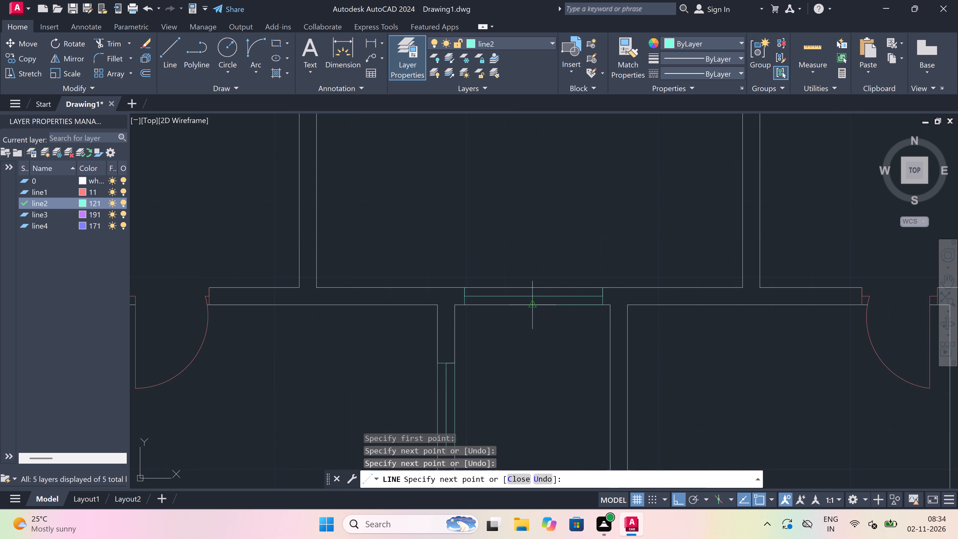
key(4)
key(BackSpace)
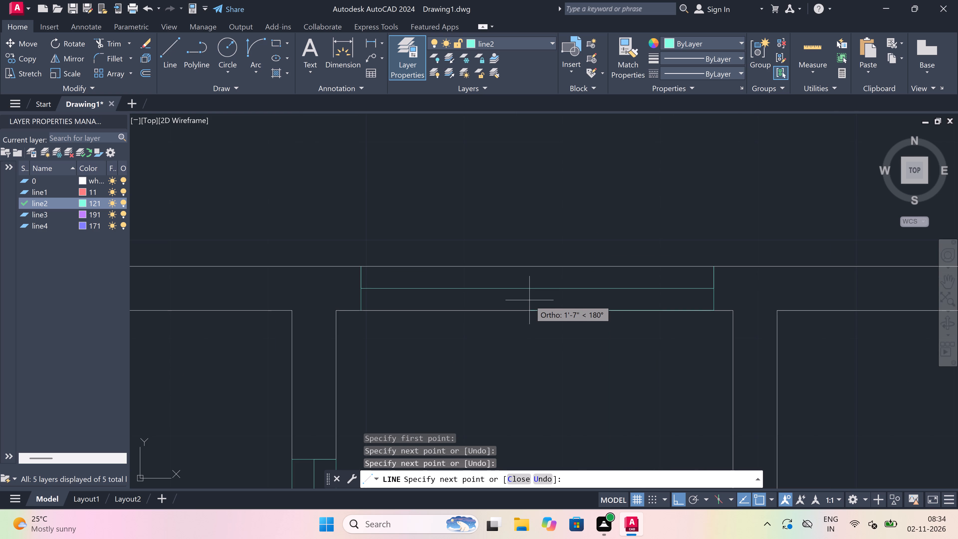
key(3)
scroll(529, 298, up, 1)
key(apostrophe)
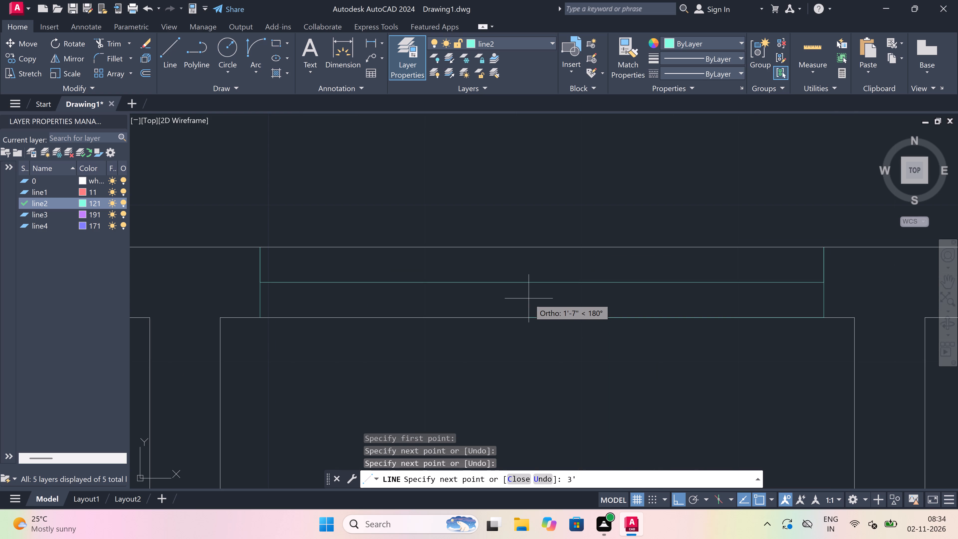
key(space)
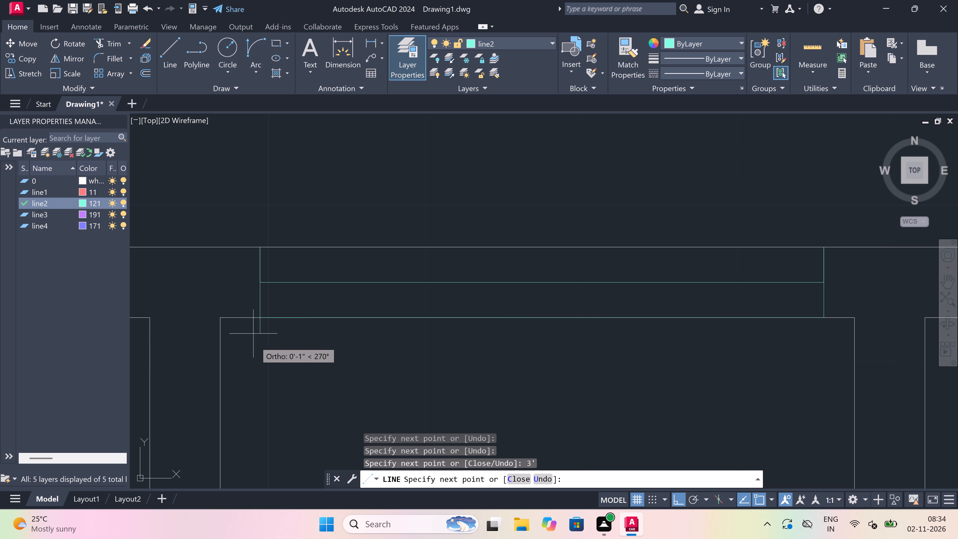
click(262, 317)
key(Escape)
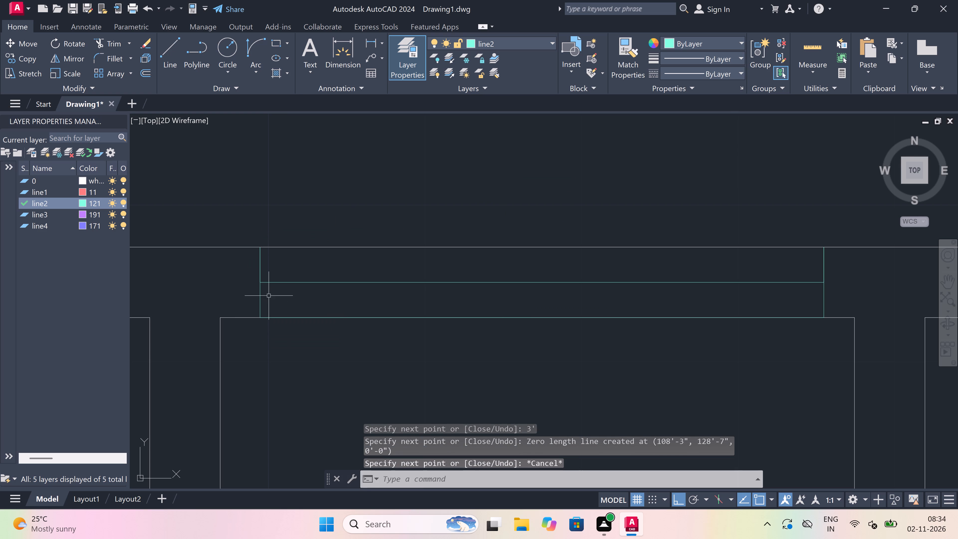
Trim the north wall face line between the end lines of the recess's 3' window.
text(tr)
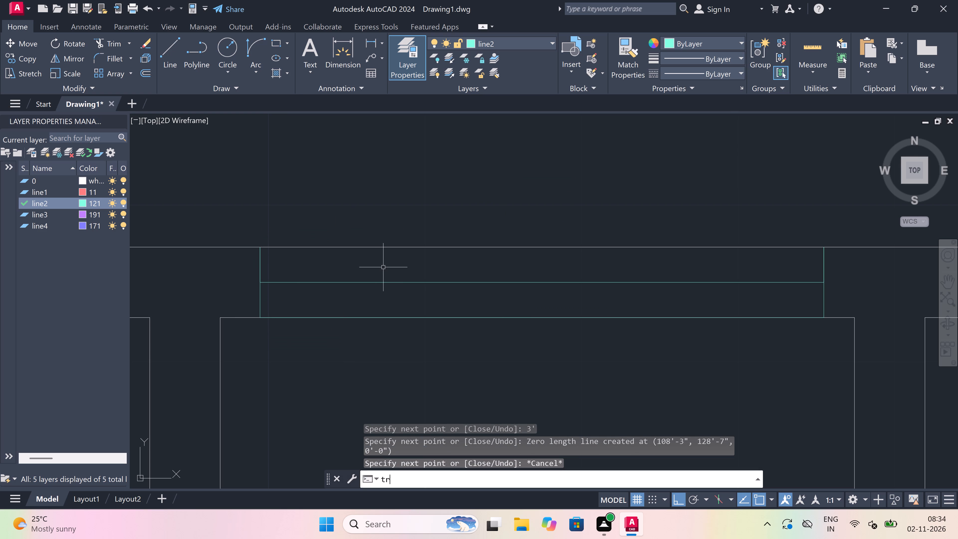
key(space)
drag(383, 270, 383, 268)
click(390, 233)
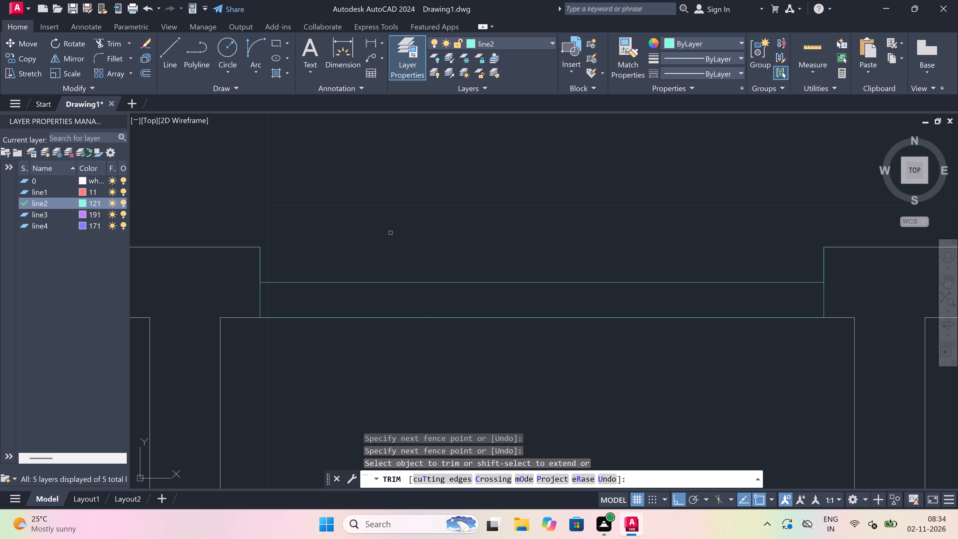
key(Escape)
Draw the north face line of the recess's 3' window on layer line2, joining the tops of its end lines.
key(l)
key(space)
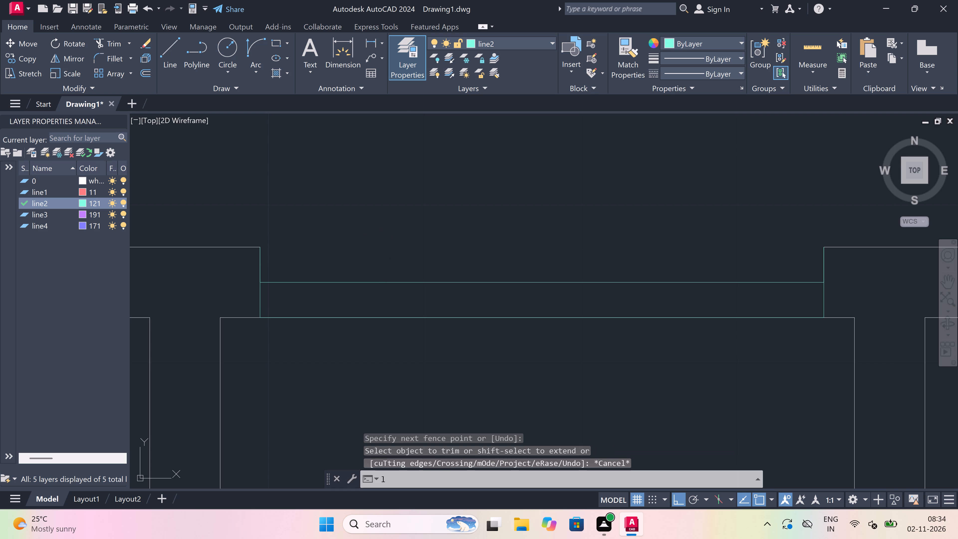
drag(259, 247, 274, 247)
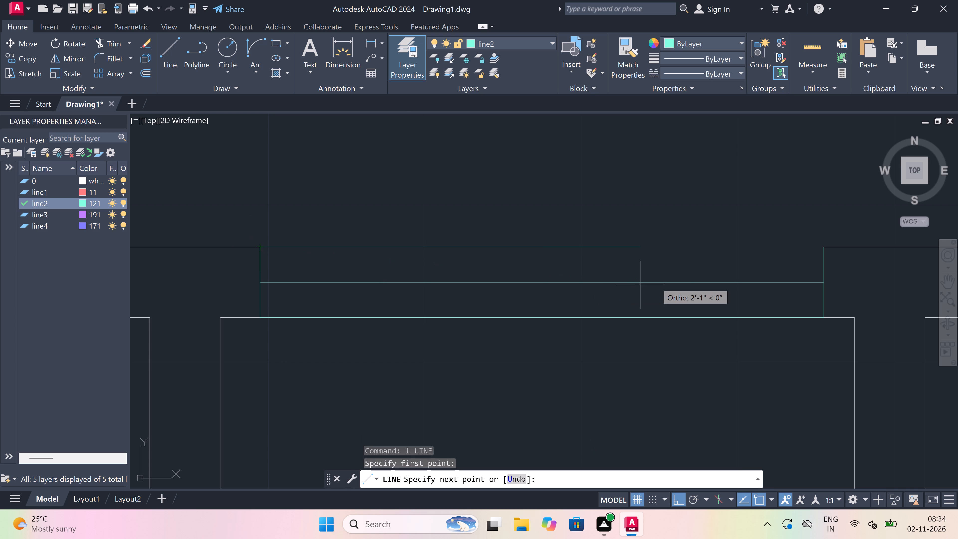
click(826, 247)
key(Escape)
Draw a window end line across the recess's east wall, near its north end and opposite the small room's 2' window.
scroll(487, 225, down, 6)
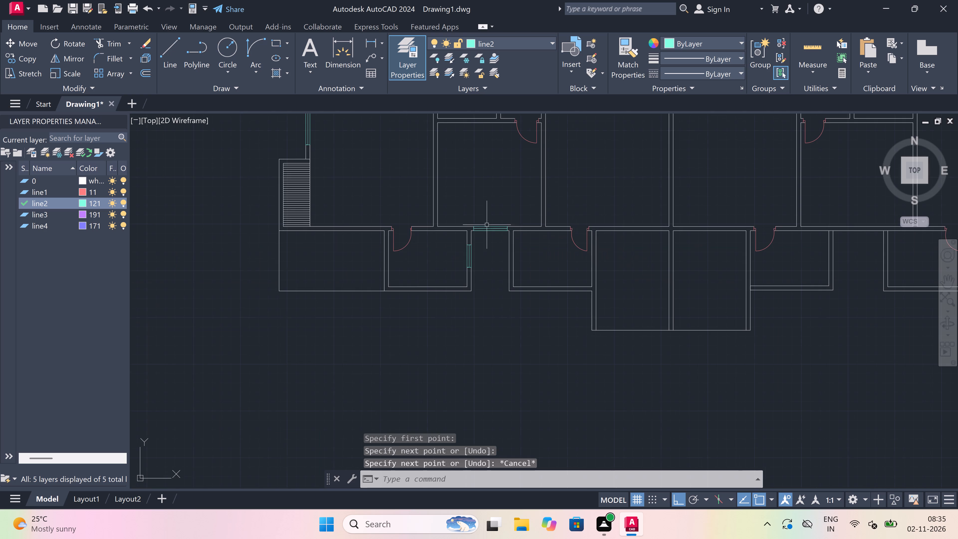
scroll(509, 236, up, 2)
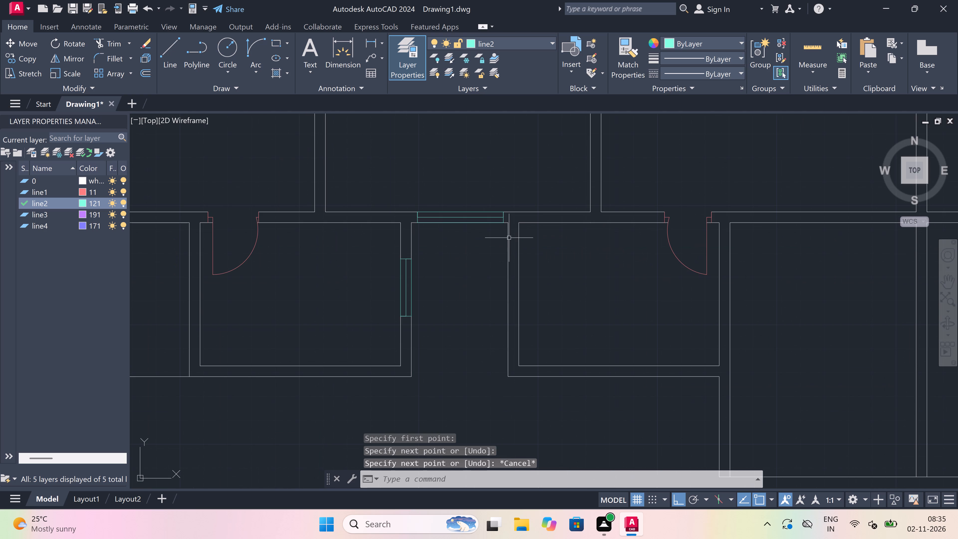
key(l)
key(space)
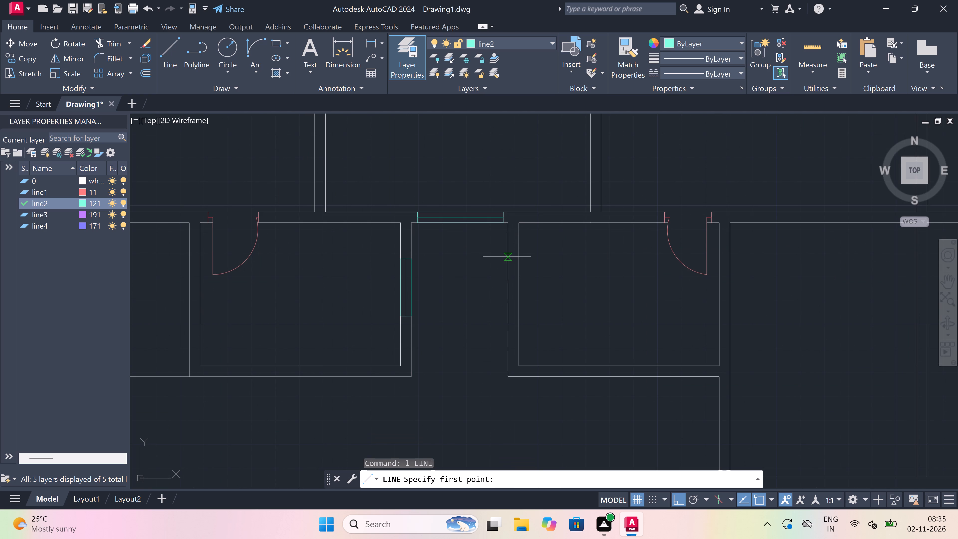
click(507, 261)
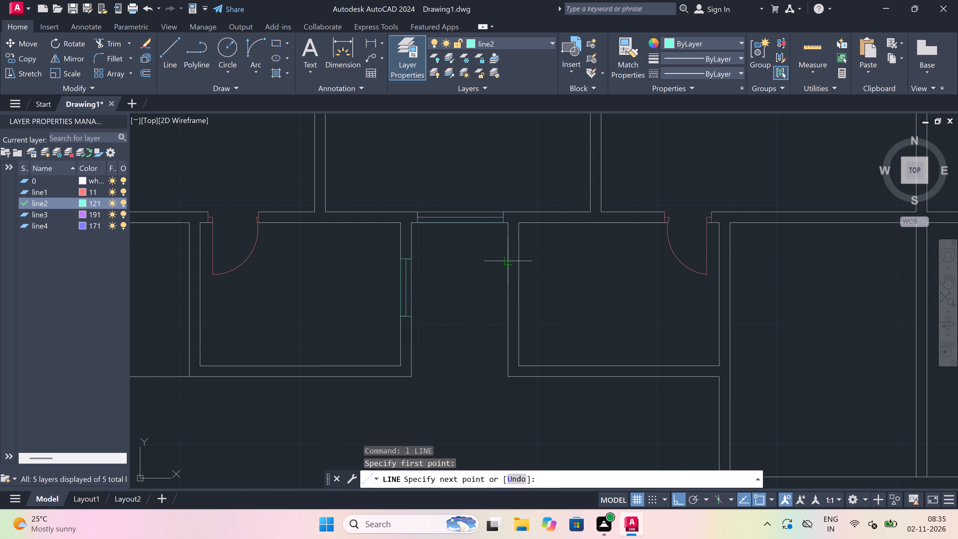
scroll(509, 262, up, 2)
click(535, 261)
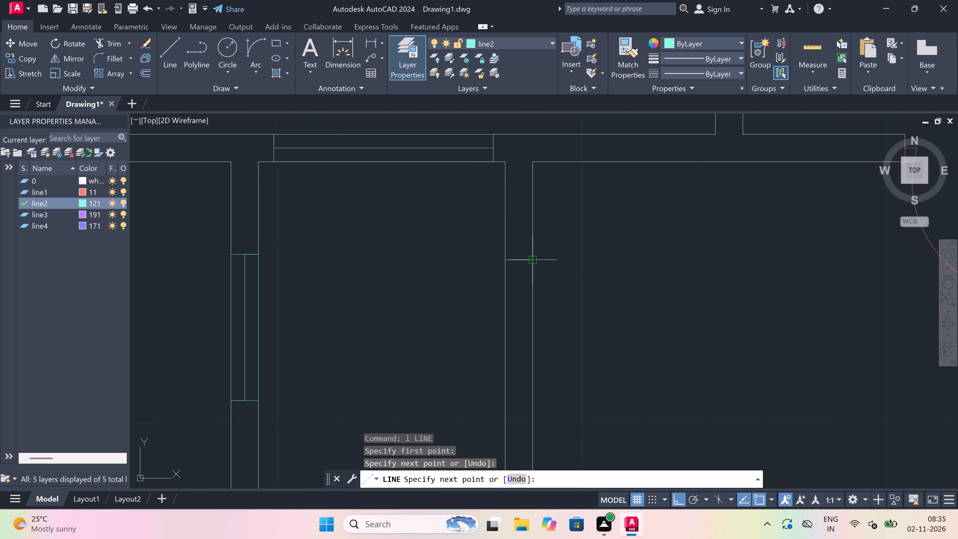
Draw a 2' centre line south from that end line's midpoint and a south end line across both wall faces.
click(520, 259)
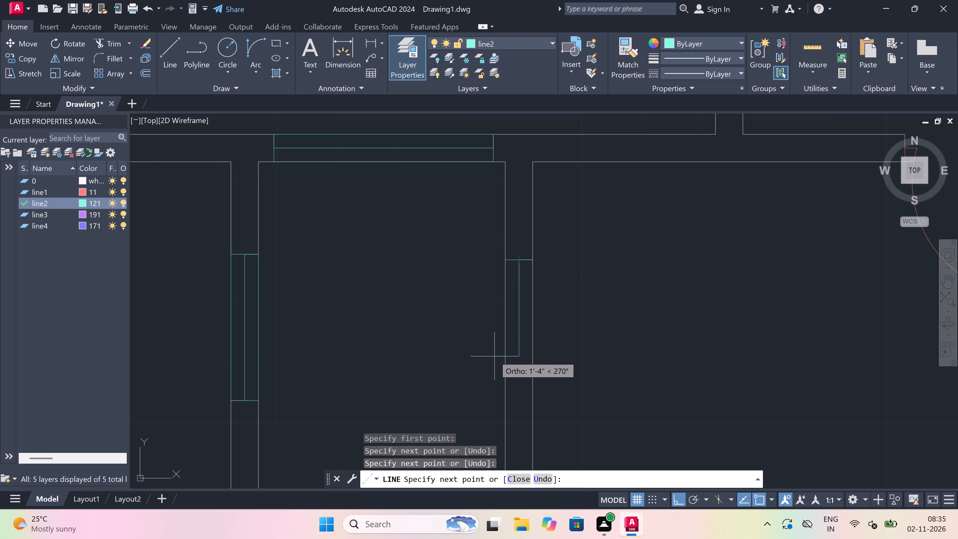
key(2)
key(apostrophe)
key(space)
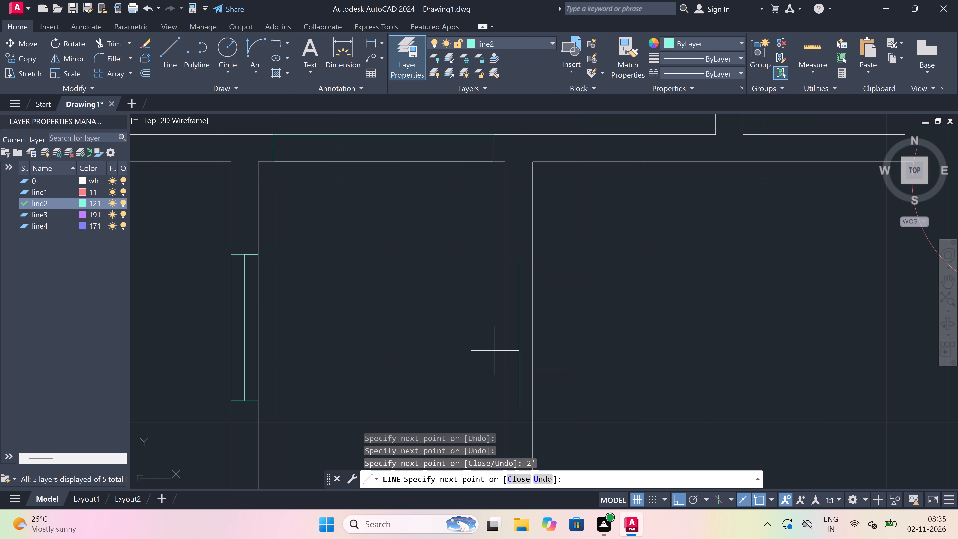
click(501, 408)
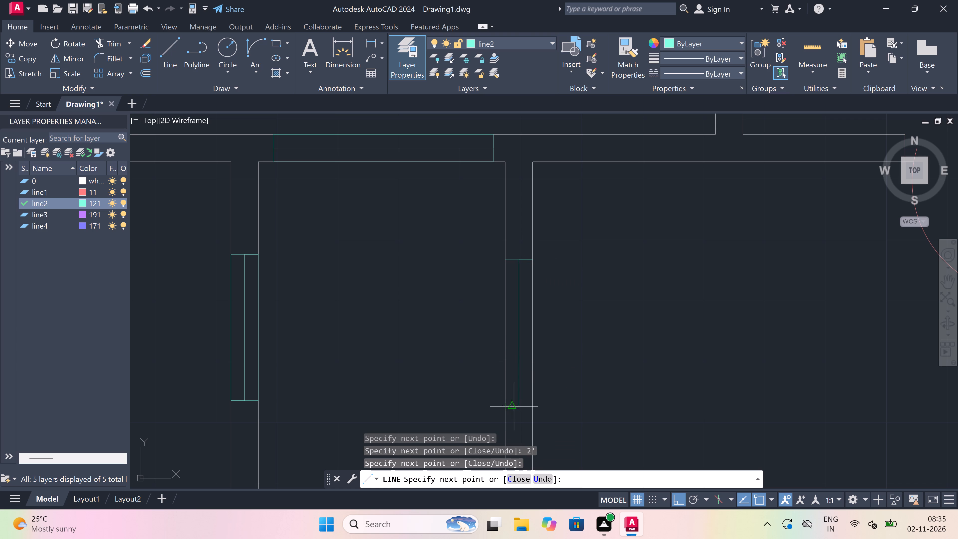
click(532, 407)
key(Escape)
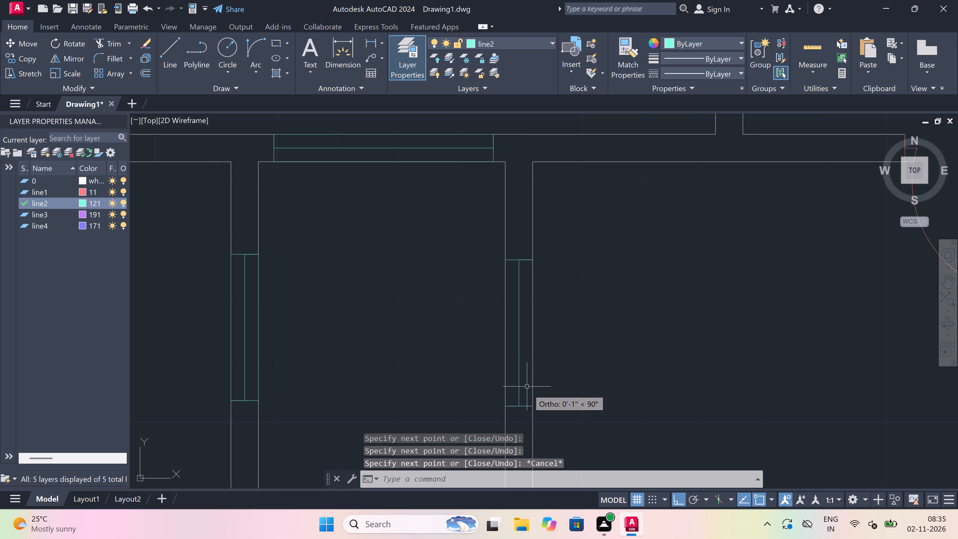
Trim both wall face lines between the end lines of the 2' window in the recess's east wall.
scroll(494, 257, down, 4)
scroll(494, 276, up, 4)
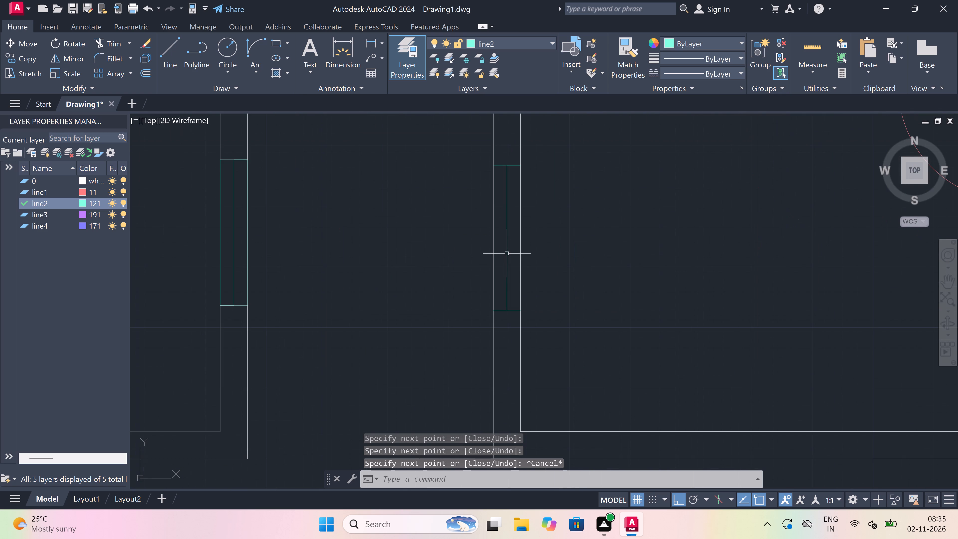
text(tr)
key(space)
click(519, 224)
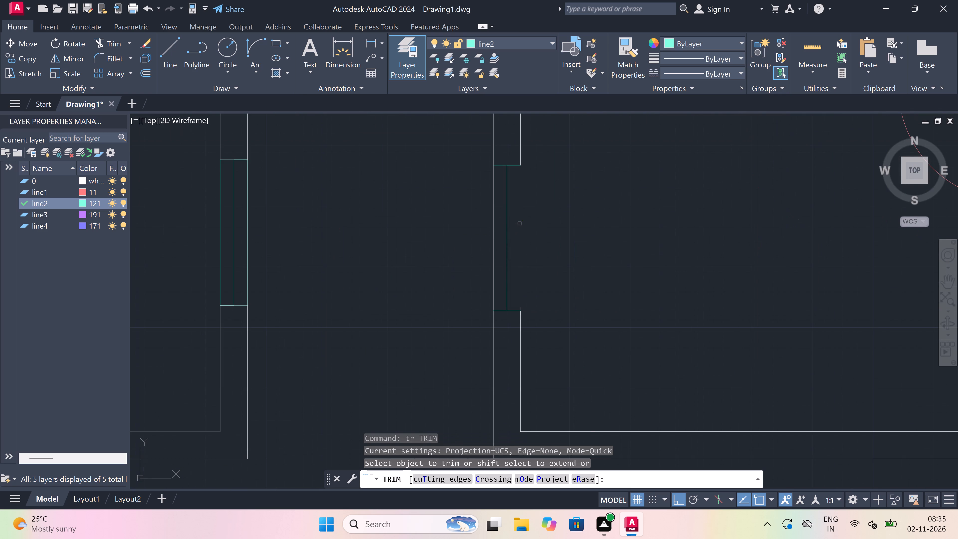
click(494, 220)
key(Escape)
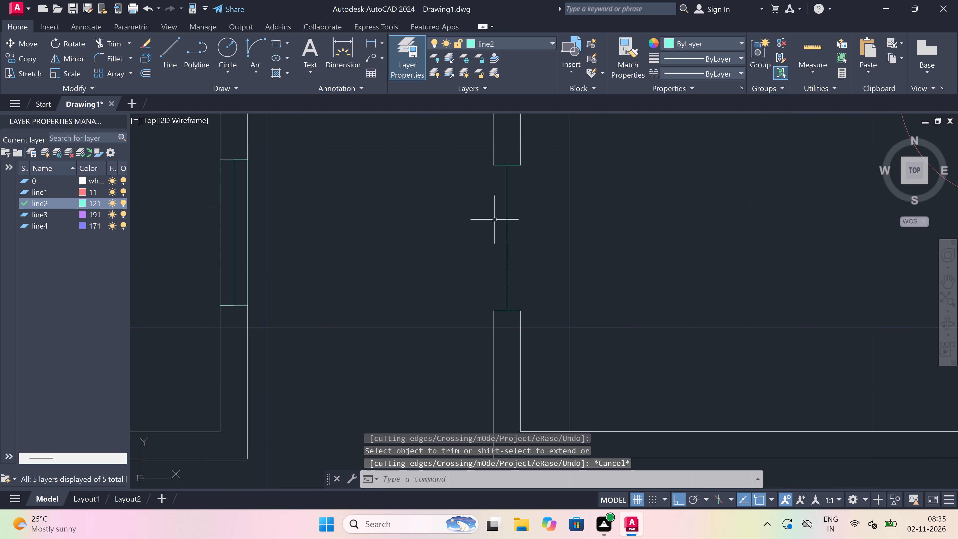
Draw the west and east face lines of the 2' window in the recess's east wall, joining its end lines.
key(l)
key(space)
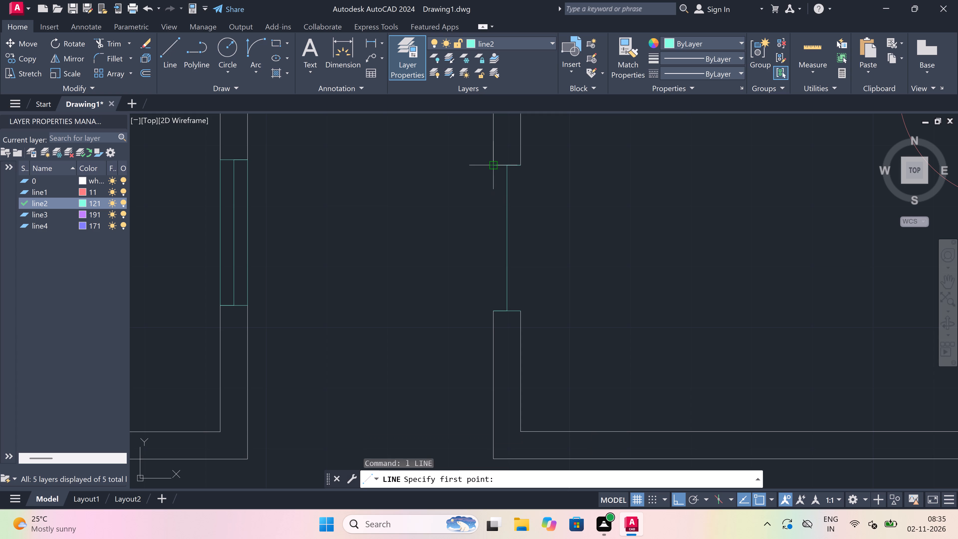
click(496, 164)
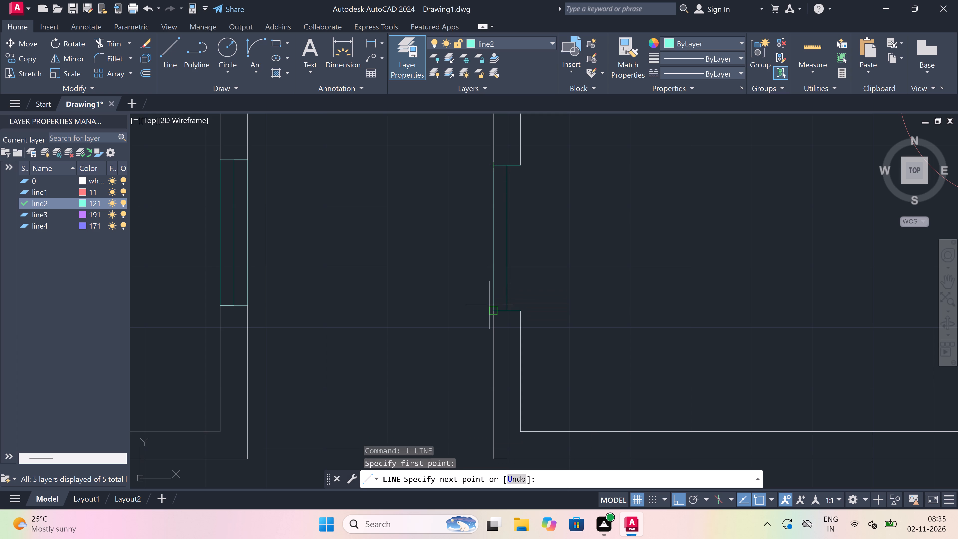
click(490, 308)
key(Escape)
key(space)
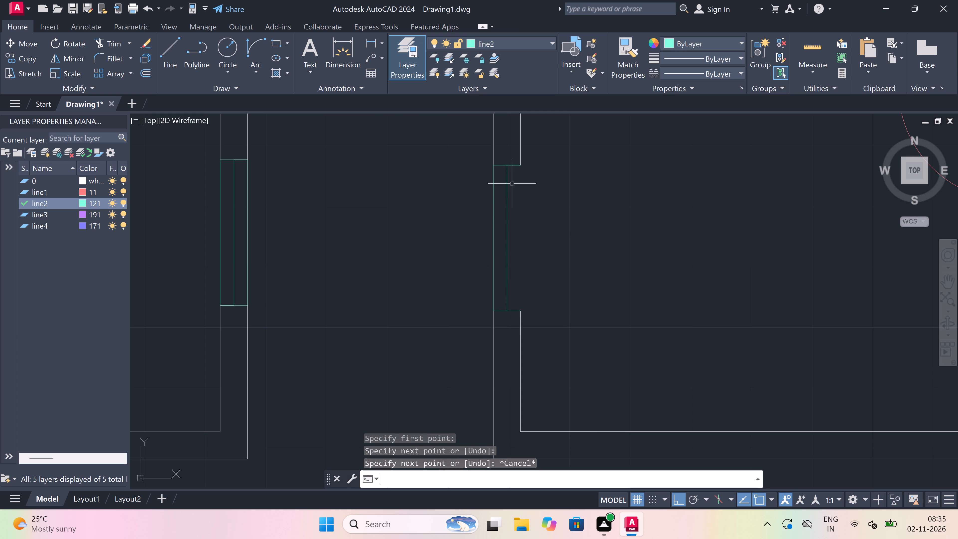
click(518, 164)
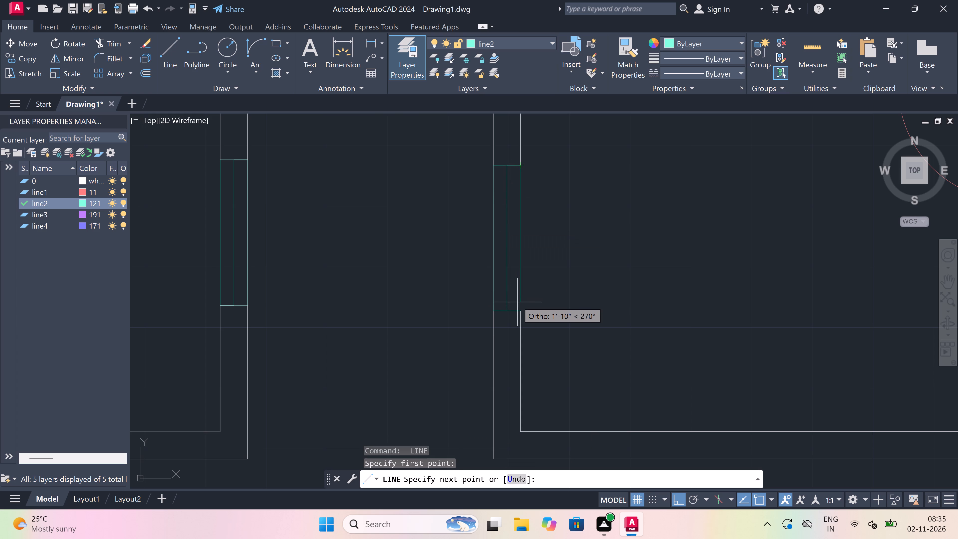
click(517, 309)
key(Escape)
Draw a window end line across the east wall of the matching recess in the eastern apartment, near the wall's north end.
scroll(493, 299, down, 2)
key(space)
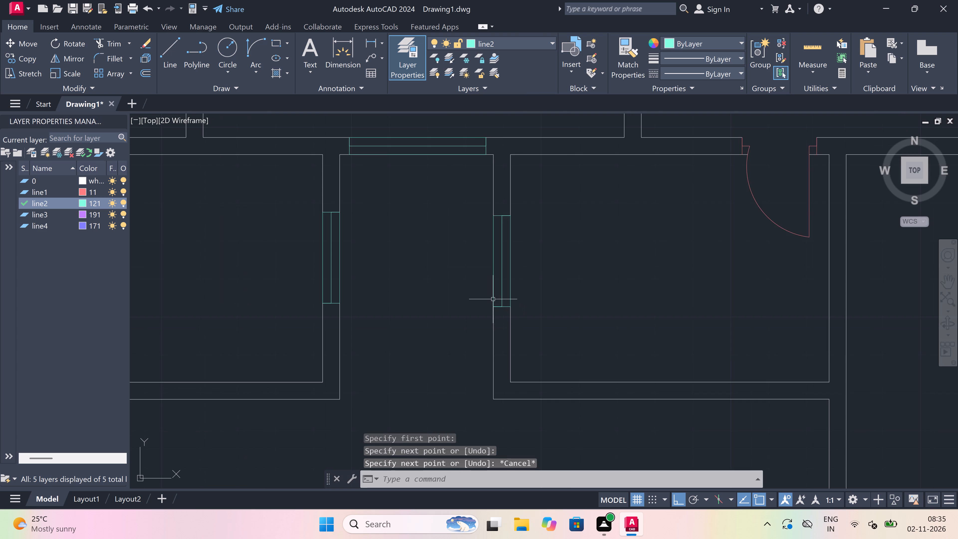
scroll(493, 299, down, 3)
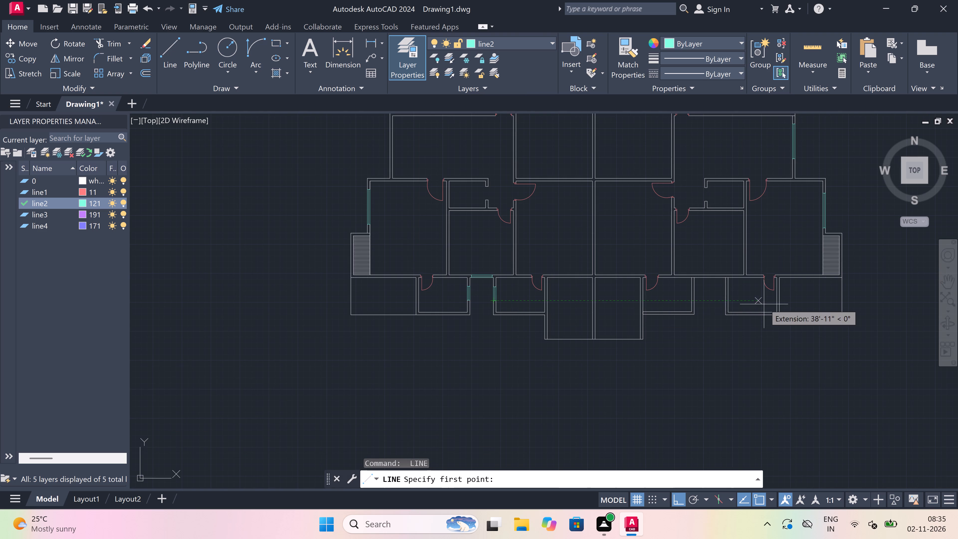
scroll(764, 303, up, 3)
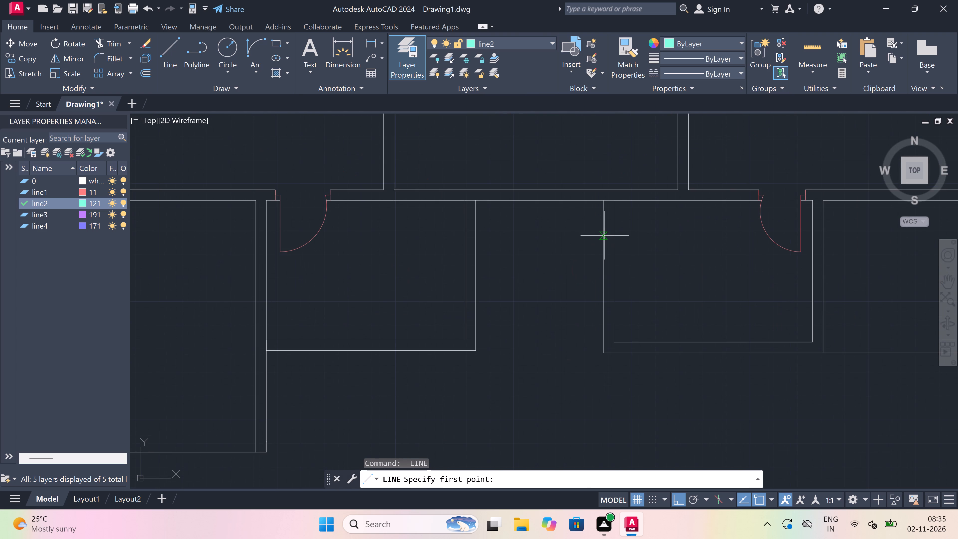
click(604, 232)
scroll(607, 234, up, 3)
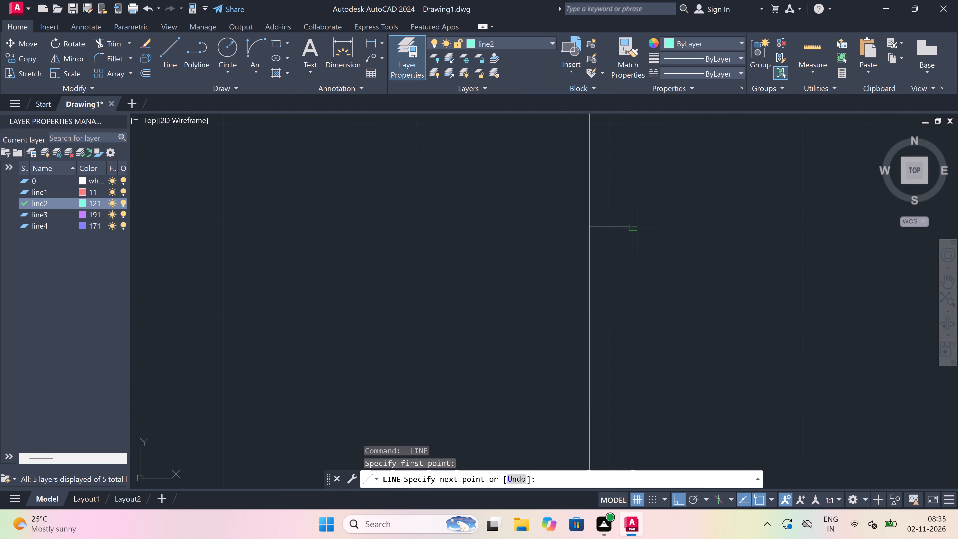
click(635, 227)
Draw a 2' centre line south from that end line's midpoint and a south end line across both wall faces.
click(612, 226)
scroll(612, 226, down, 3)
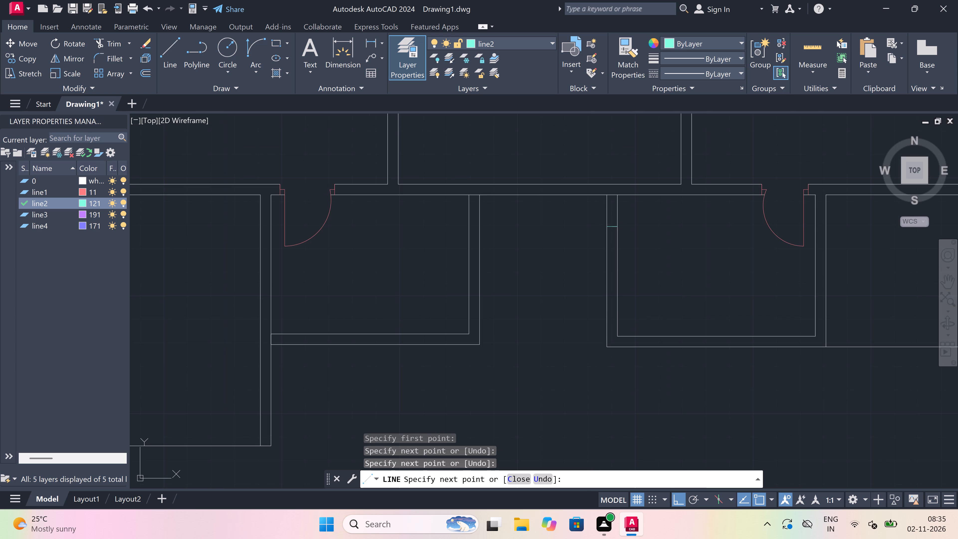
scroll(600, 313, up, 3)
key(2)
key(apostrophe)
key(space)
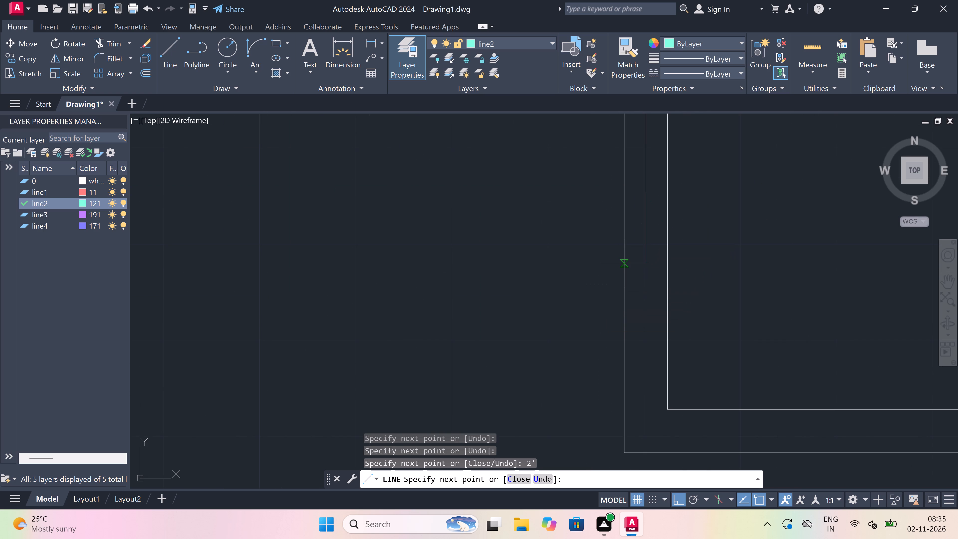
scroll(630, 250, down, 2)
scroll(650, 221, up, 3)
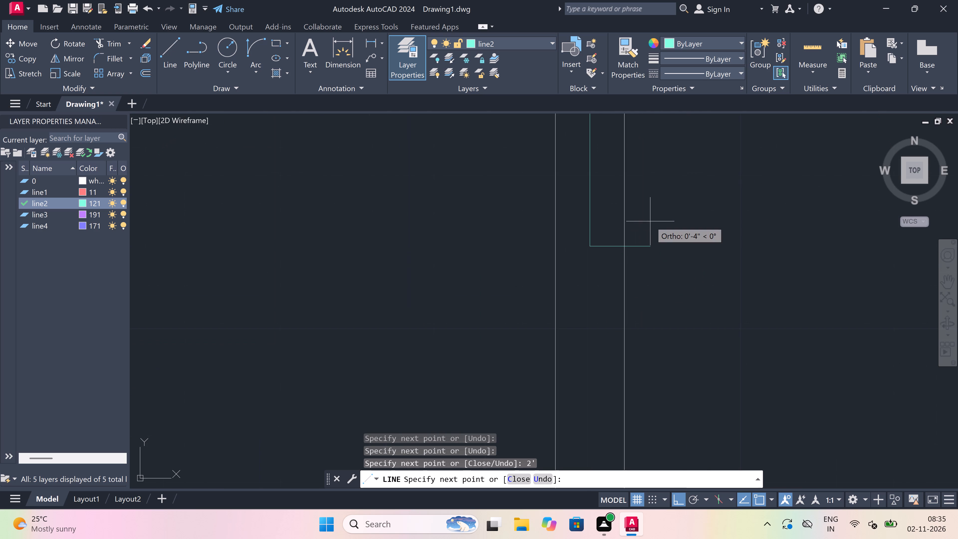
click(624, 246)
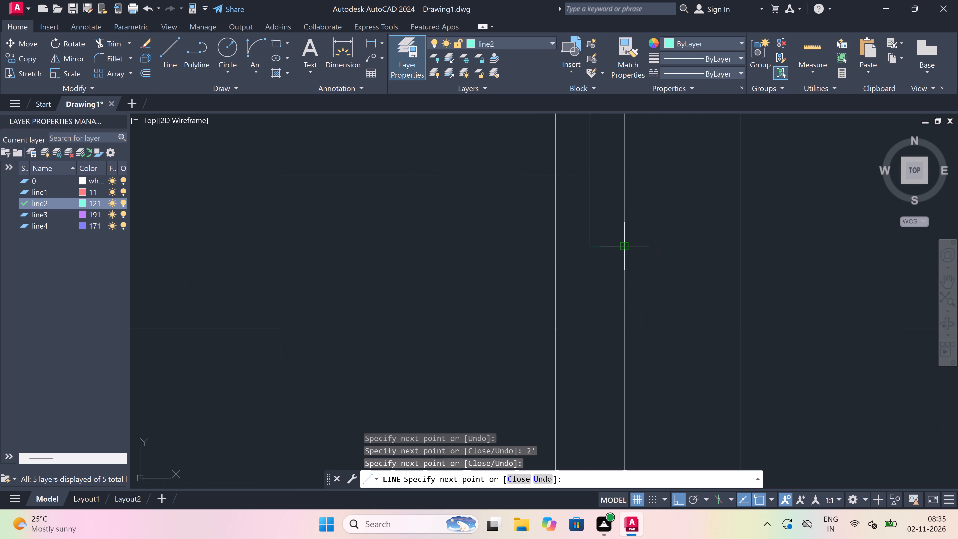
click(558, 245)
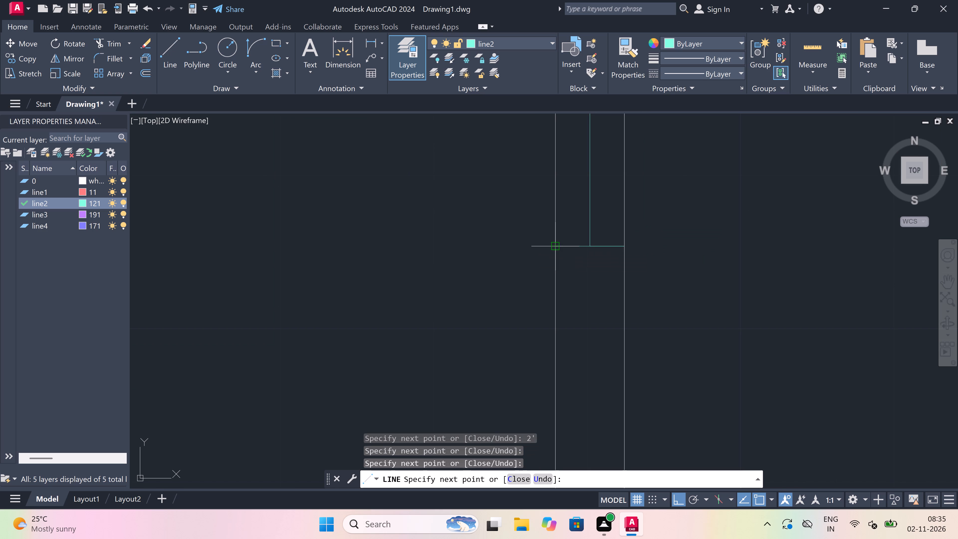
key(Escape)
Trim both wall face lines between the end lines of the 2' window in the eastern recess's east wall.
scroll(556, 252, down, 5)
scroll(562, 233, up, 3)
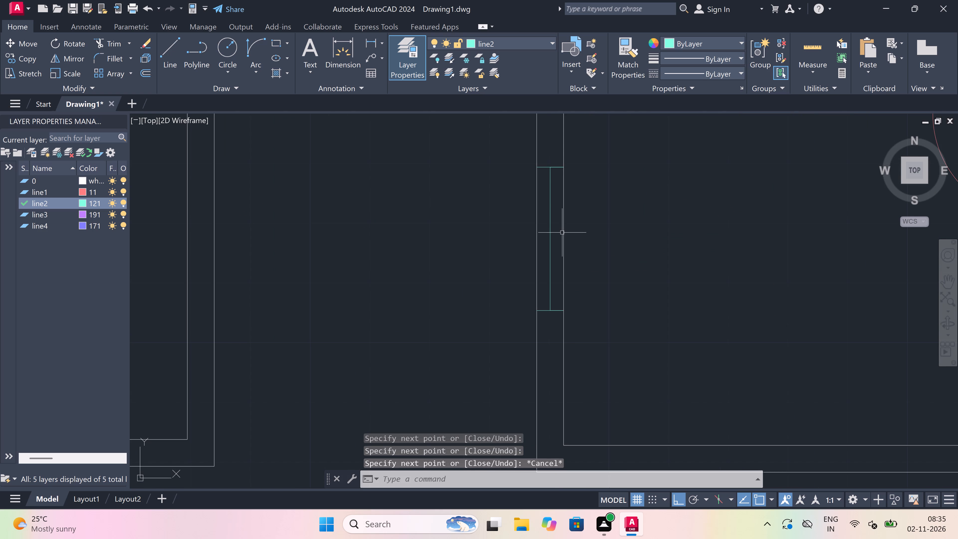
text(tr)
key(space)
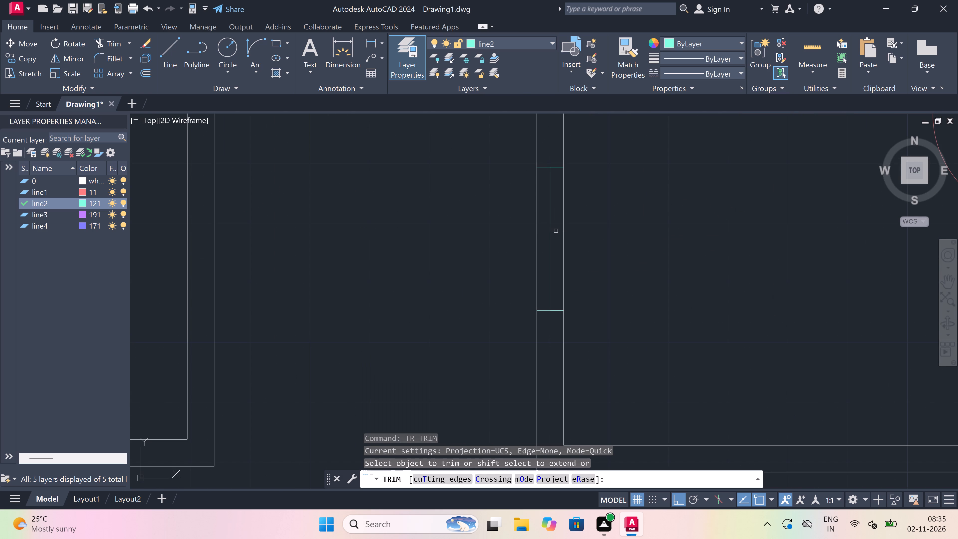
click(562, 235)
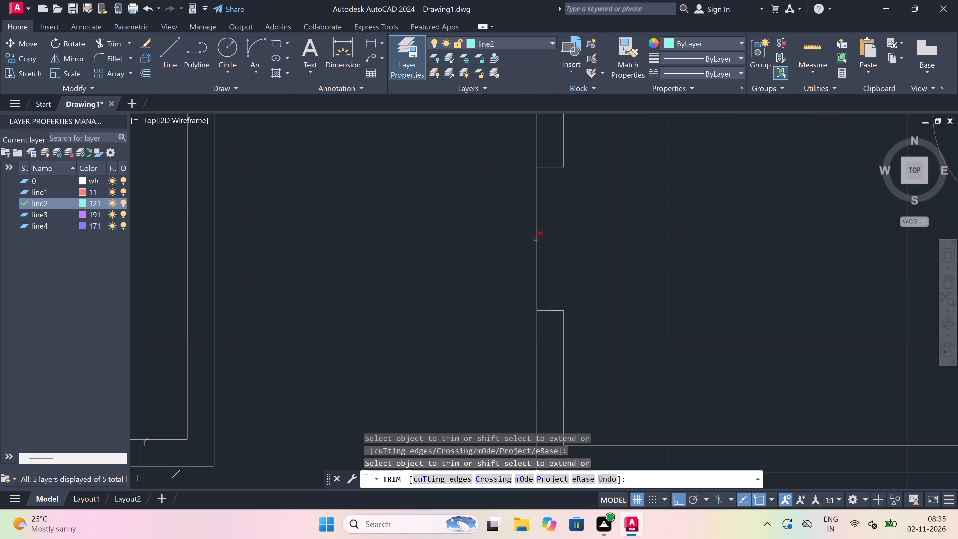
click(535, 239)
key(Escape)
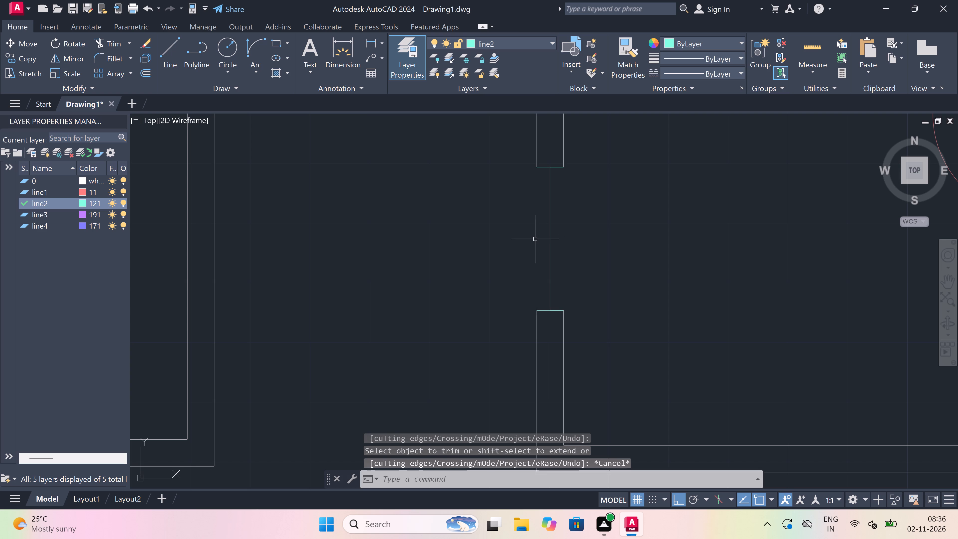
Draw the west and east face lines of the 2' window in the eastern recess's east wall, joining its end lines.
key(l)
key(space)
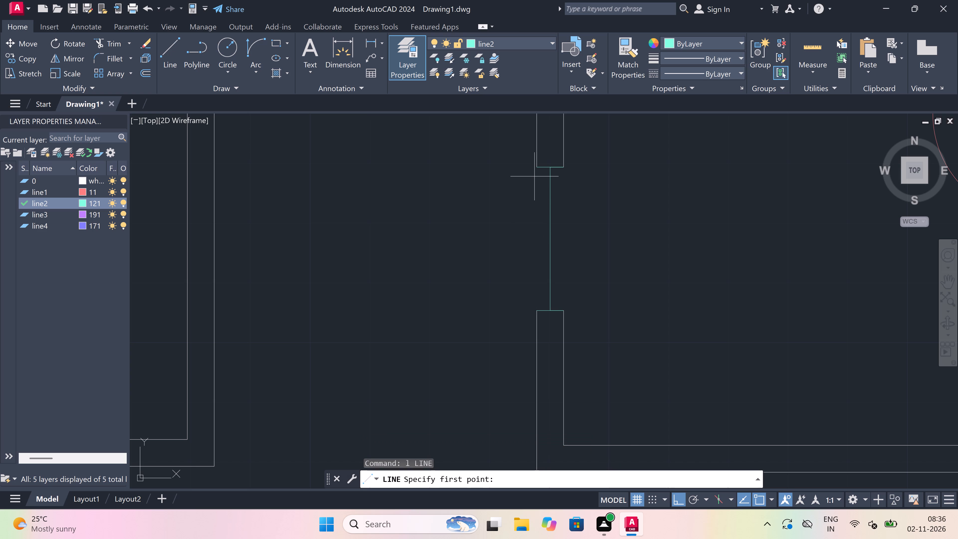
click(537, 171)
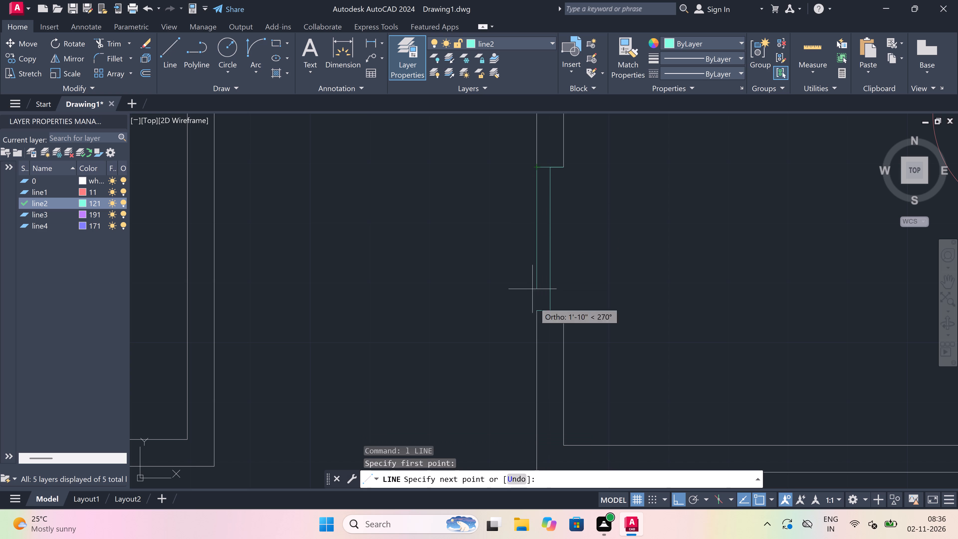
click(536, 308)
key(Escape)
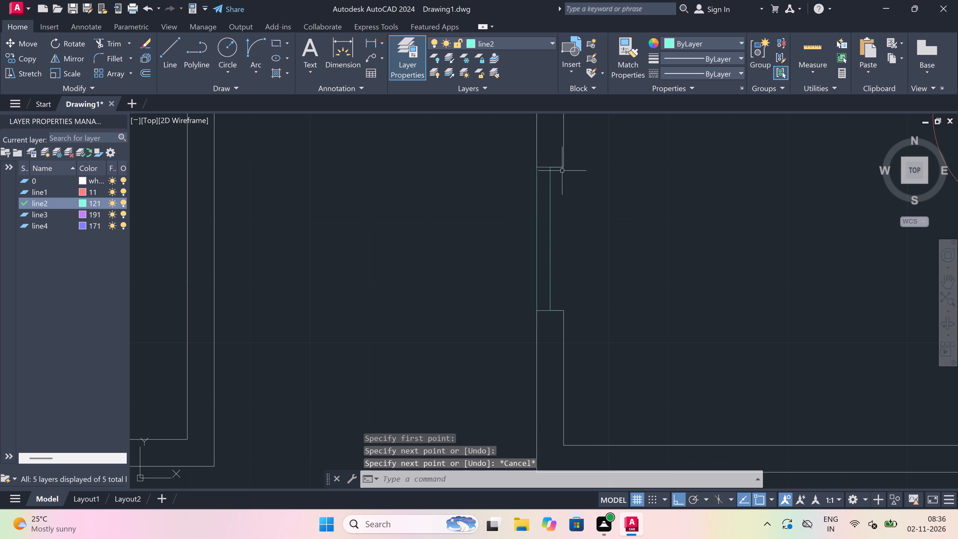
key(space)
click(563, 167)
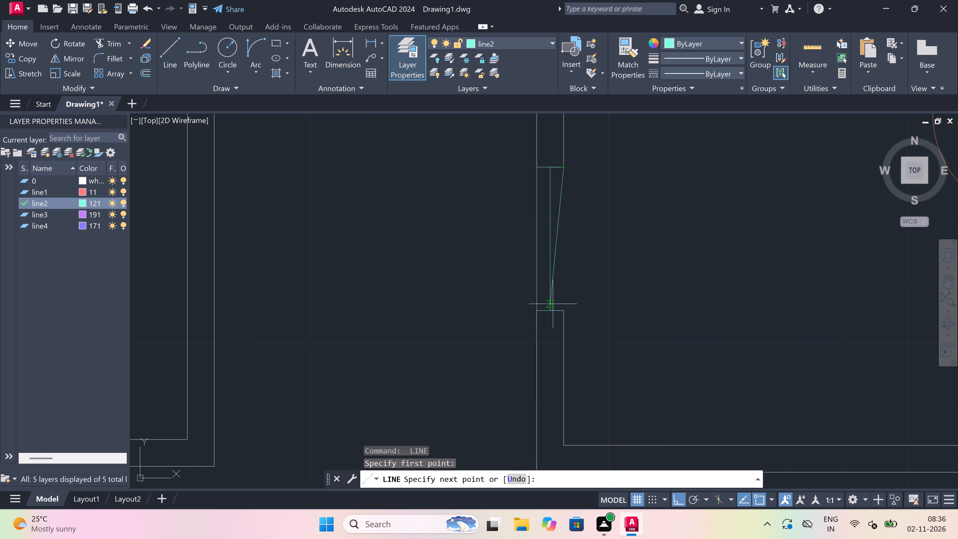
click(565, 309)
key(Escape)
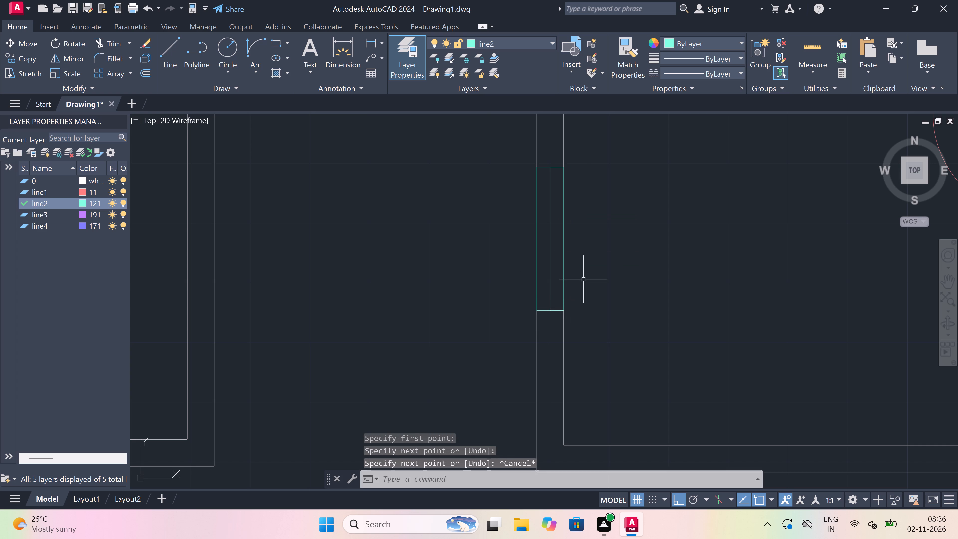
Draw a window end line across the eastern recess's west wall, level with the north end of the 2' window opposite.
key(space)
scroll(586, 275, down, 4)
scroll(472, 253, up, 2)
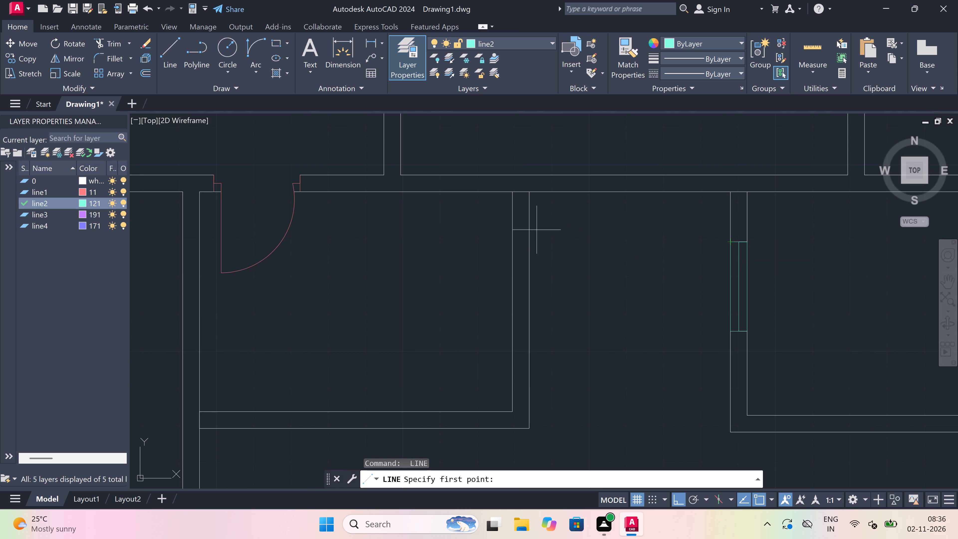
click(531, 240)
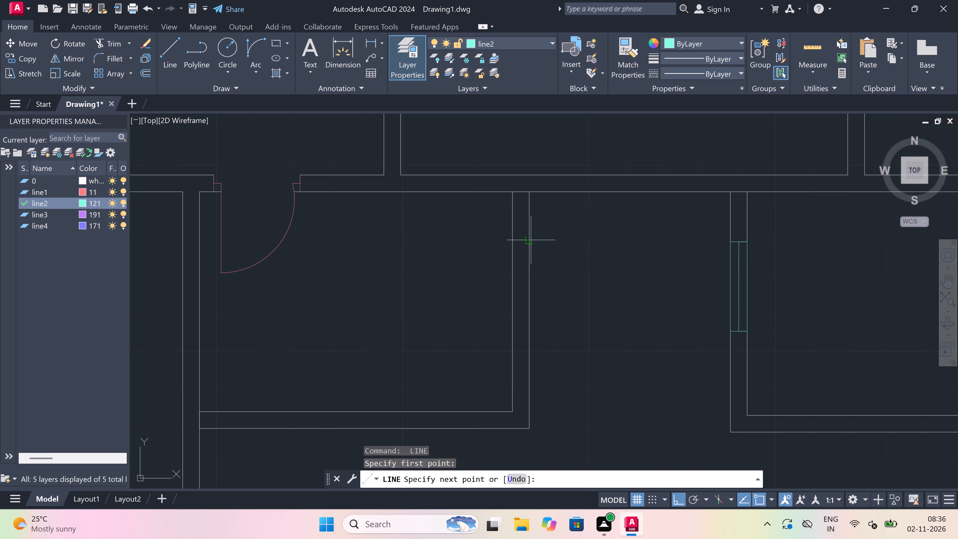
scroll(508, 240, up, 1)
click(517, 239)
Draw a 2' centre line south from the new end line's midpoint and a south end line across the recess's west wall.
scroll(523, 239, up, 2)
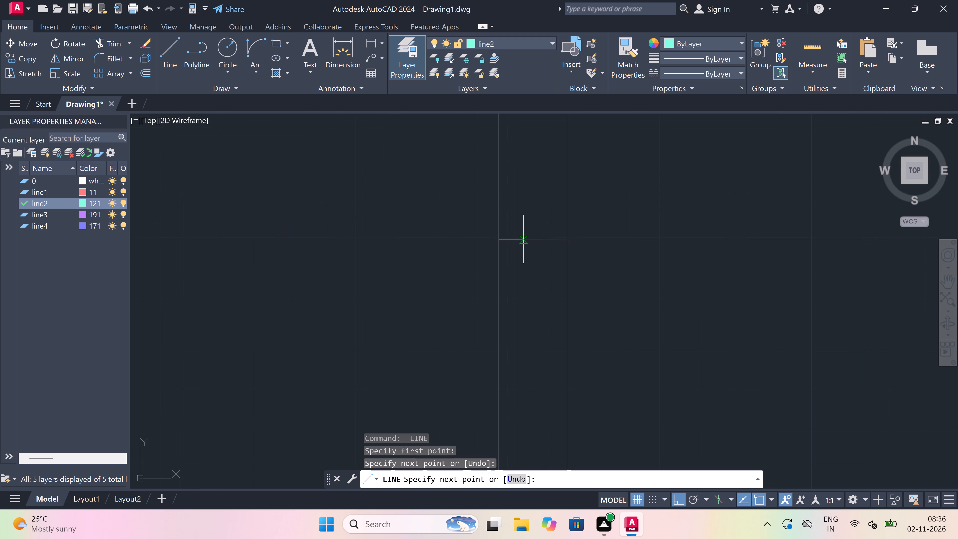
click(537, 239)
scroll(537, 239, down, 4)
scroll(535, 281, up, 2)
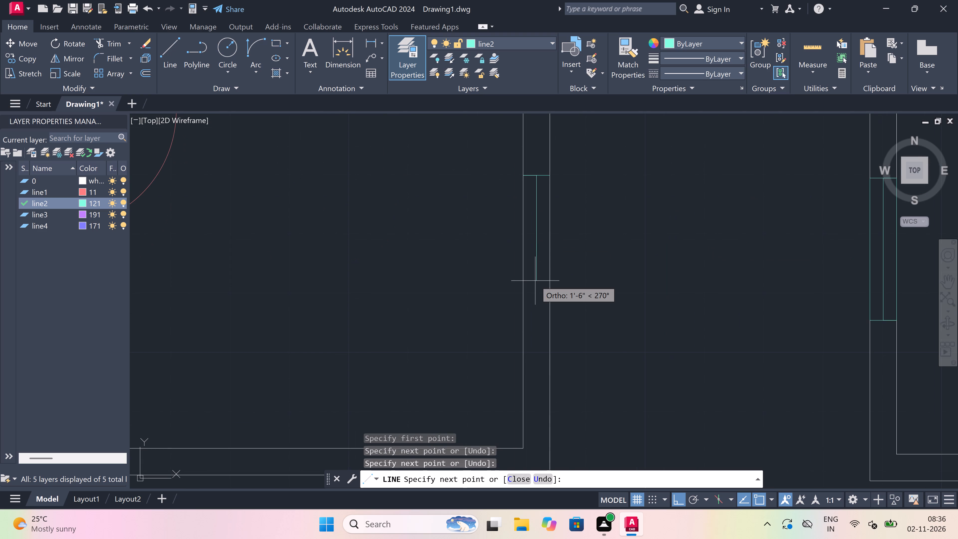
key(2)
key(apostrophe)
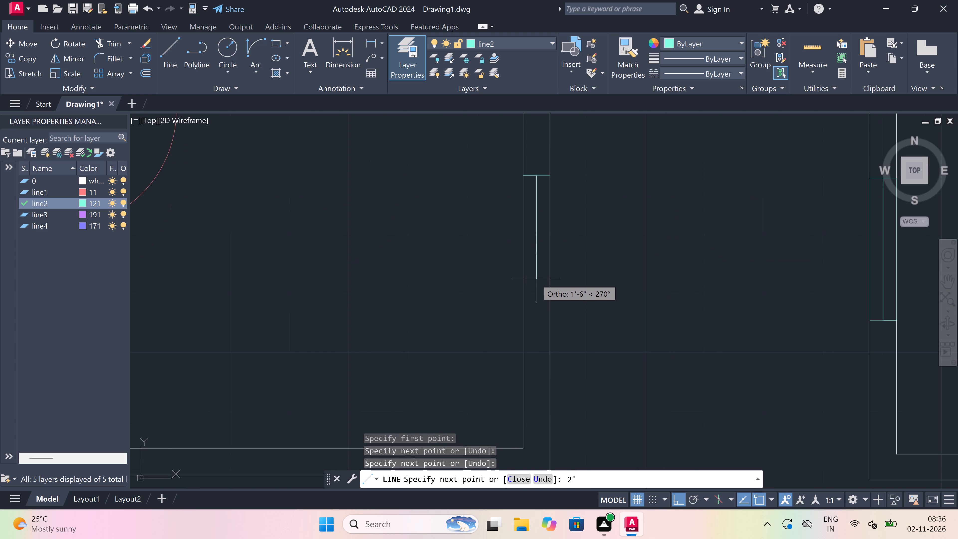
key(space)
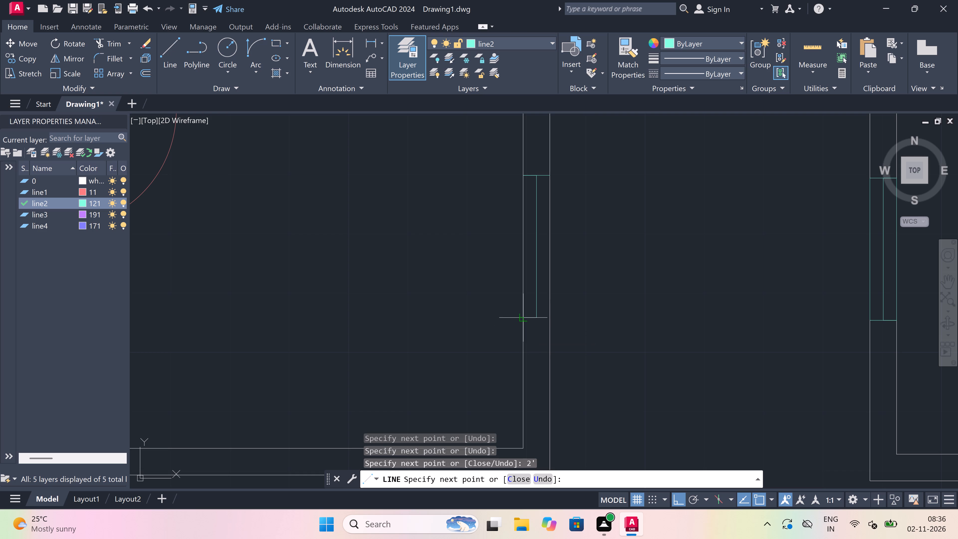
click(523, 318)
click(553, 319)
key(Escape)
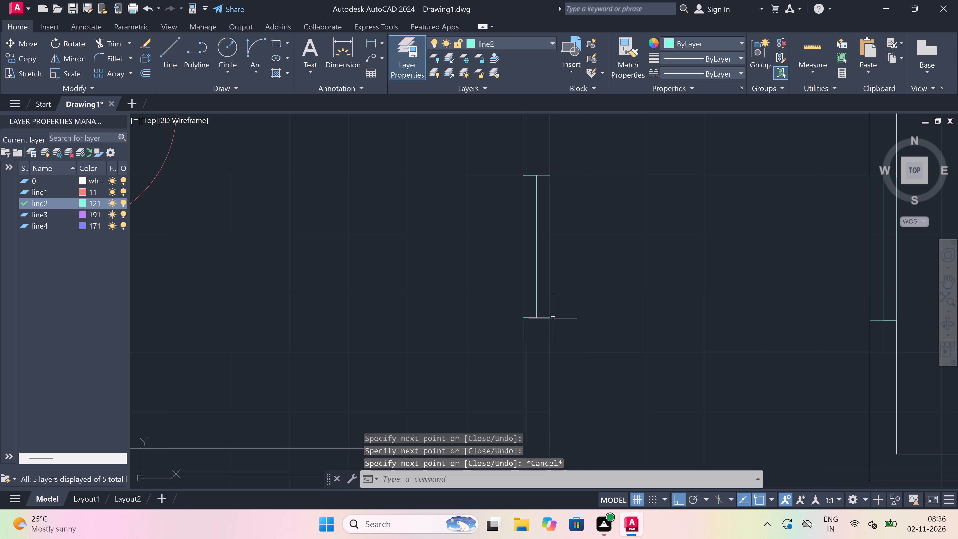
Trim both wall face lines between the end lines of the 2' window in the eastern recess's west wall.
key(t)
key(r)
key(space)
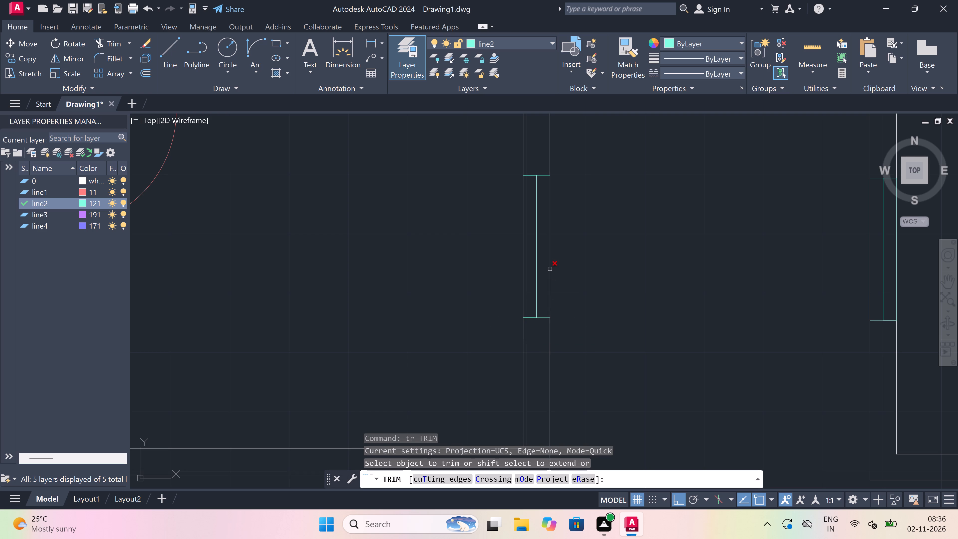
click(550, 269)
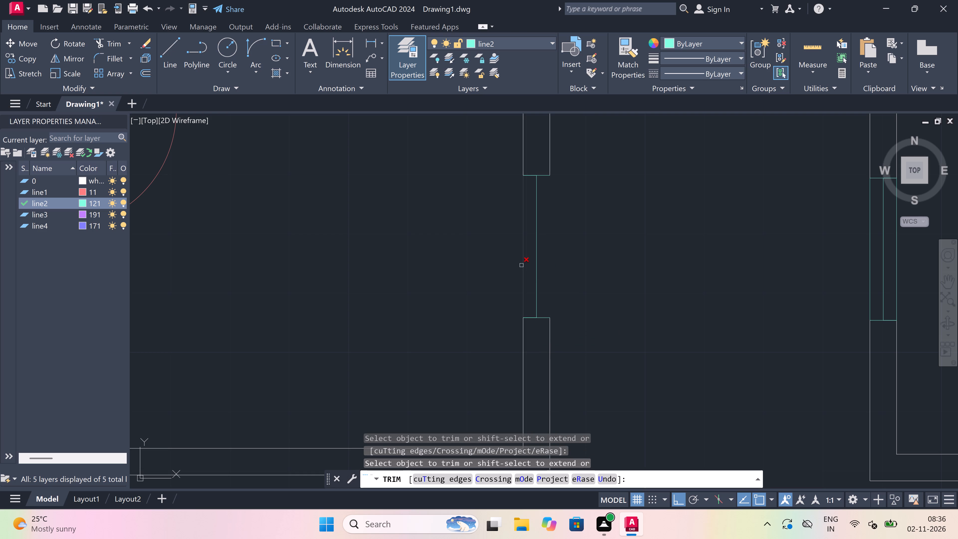
click(522, 264)
key(Escape)
Draw the west and east face lines of the 2' window in the eastern recess's west wall, joining its end lines.
key(l)
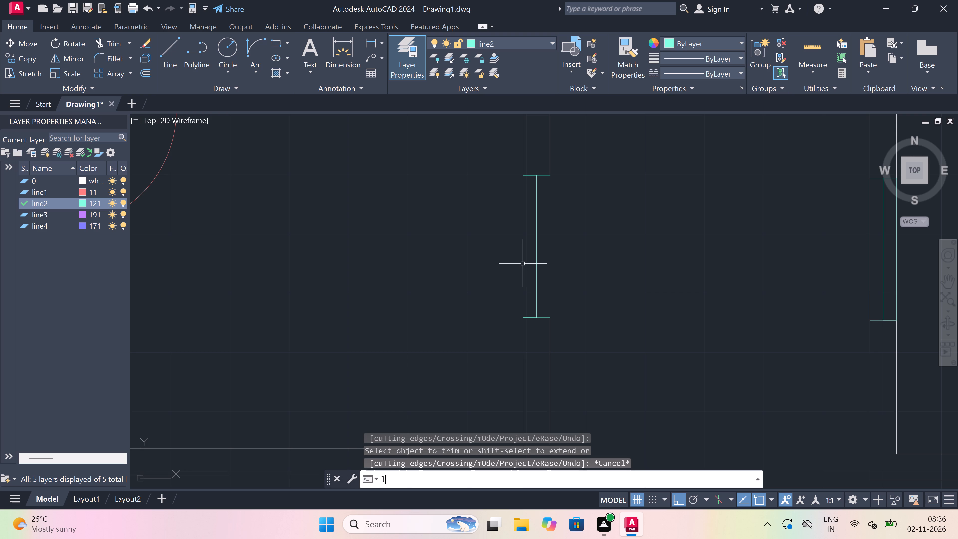
key(space)
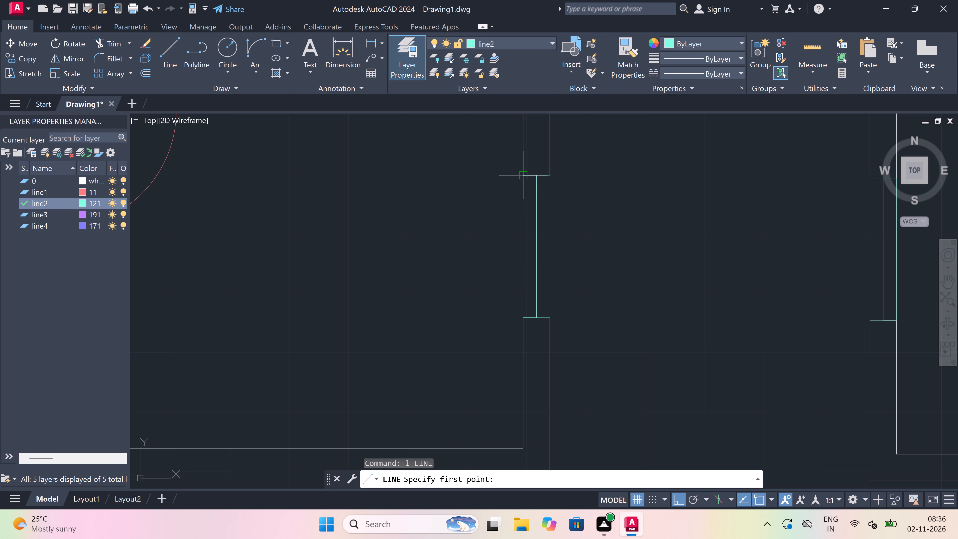
click(523, 175)
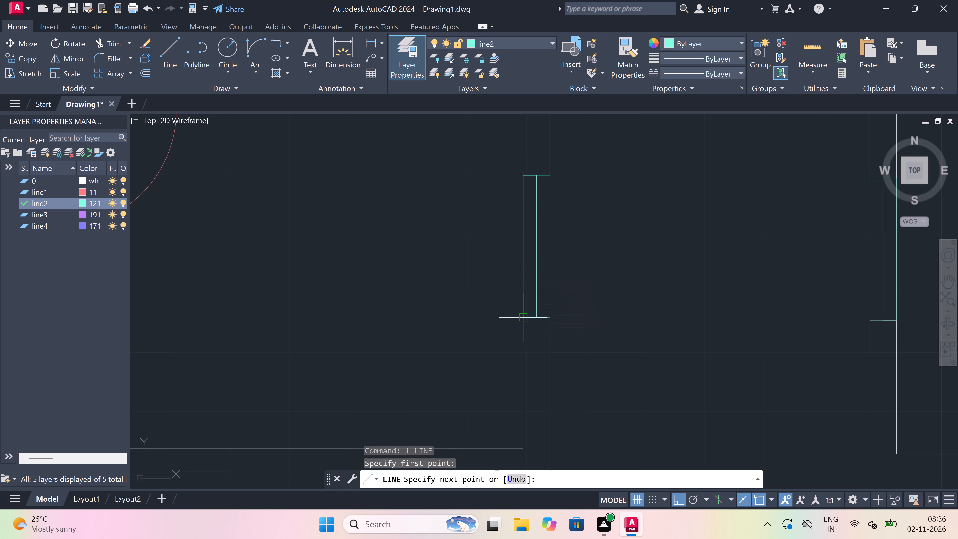
click(522, 319)
key(Escape)
key(space)
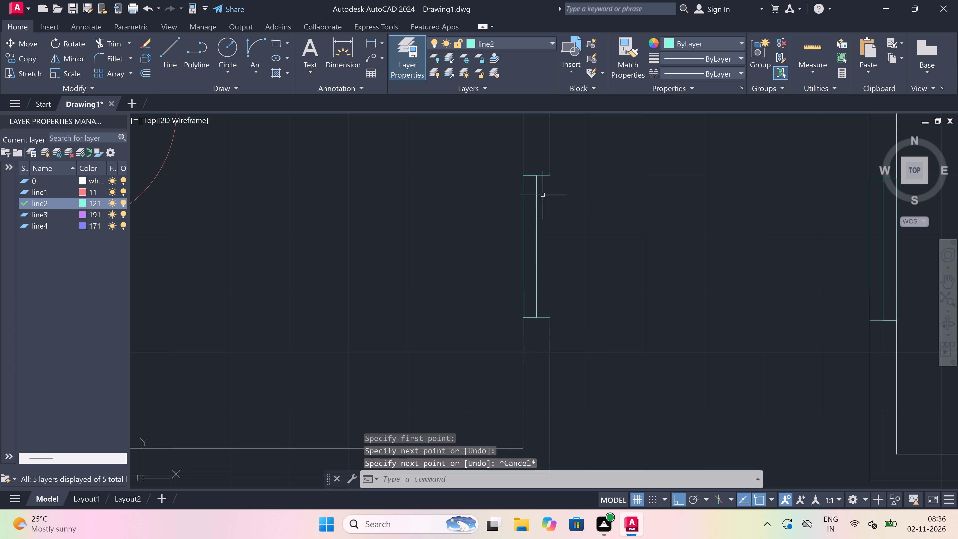
click(549, 179)
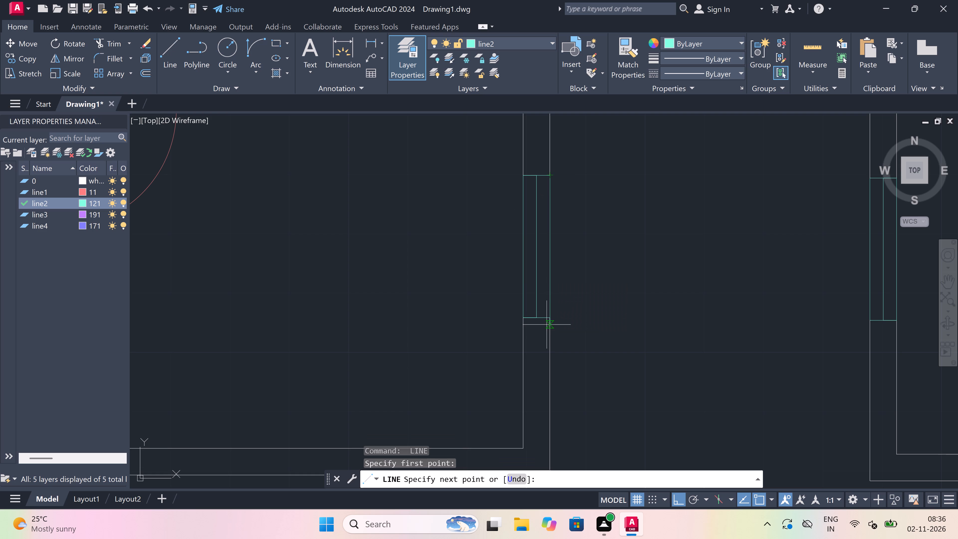
click(548, 319)
key(Escape)
Draw a window end line across the eastern recess's north wall, a little east of its junction with the recess's west wall.
scroll(517, 275, down, 5)
key(space)
scroll(576, 267, down, 1)
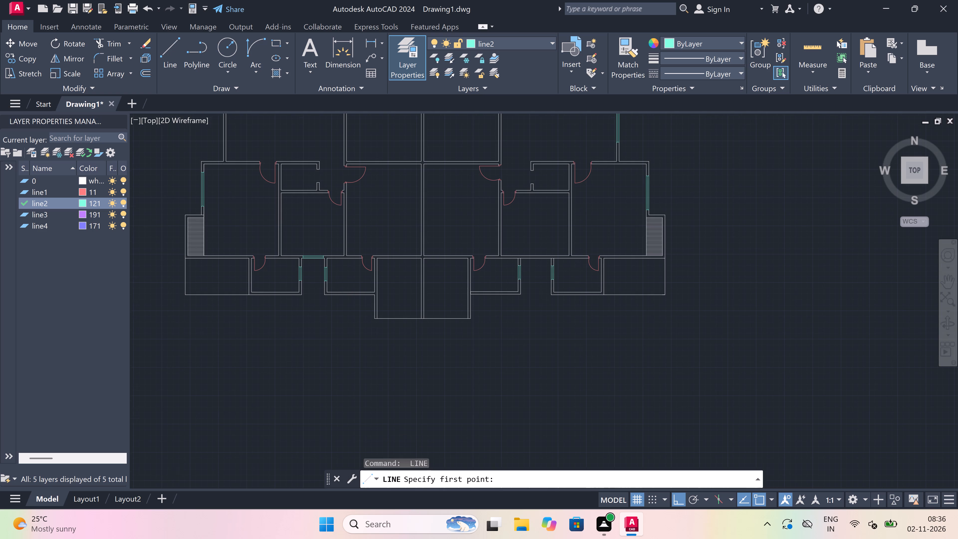
scroll(576, 267, down, 2)
scroll(565, 258, up, 8)
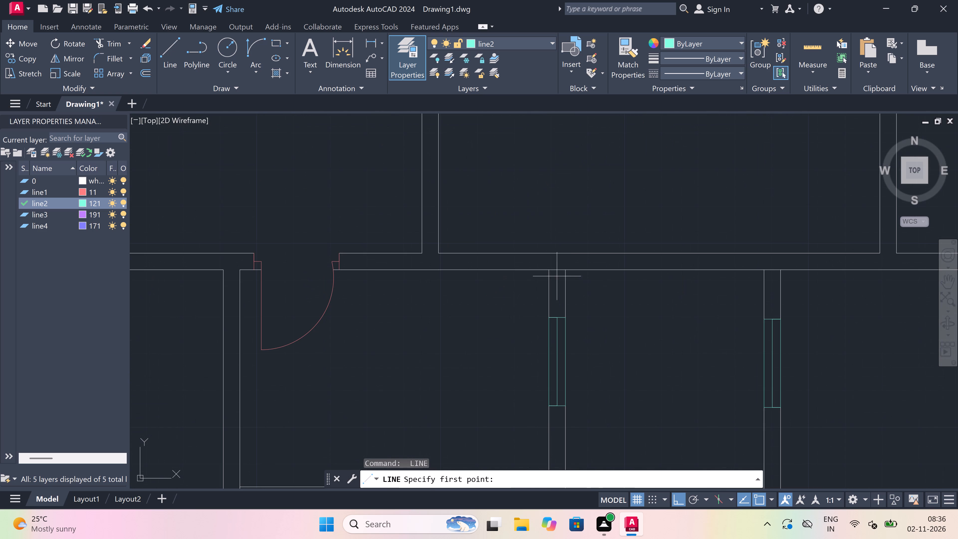
scroll(593, 261, up, 1)
click(572, 253)
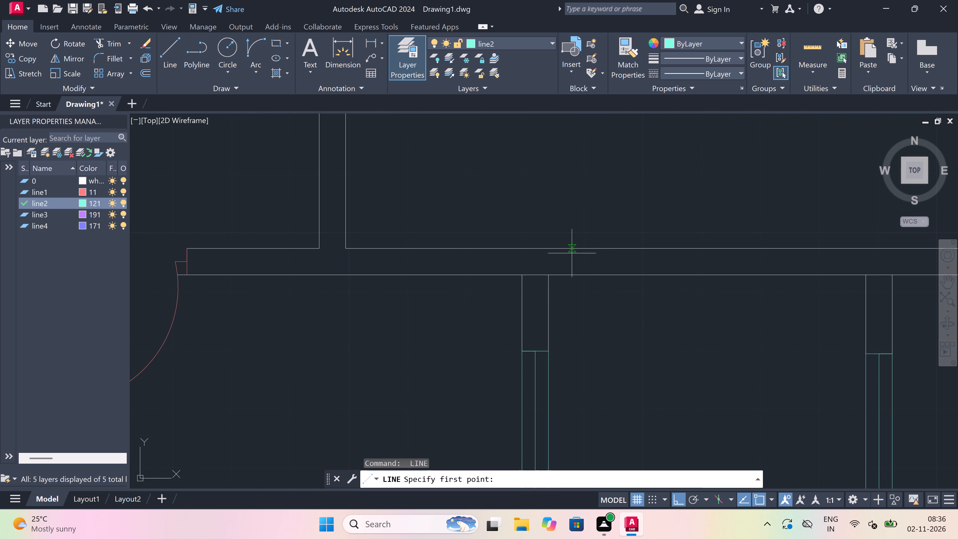
click(576, 276)
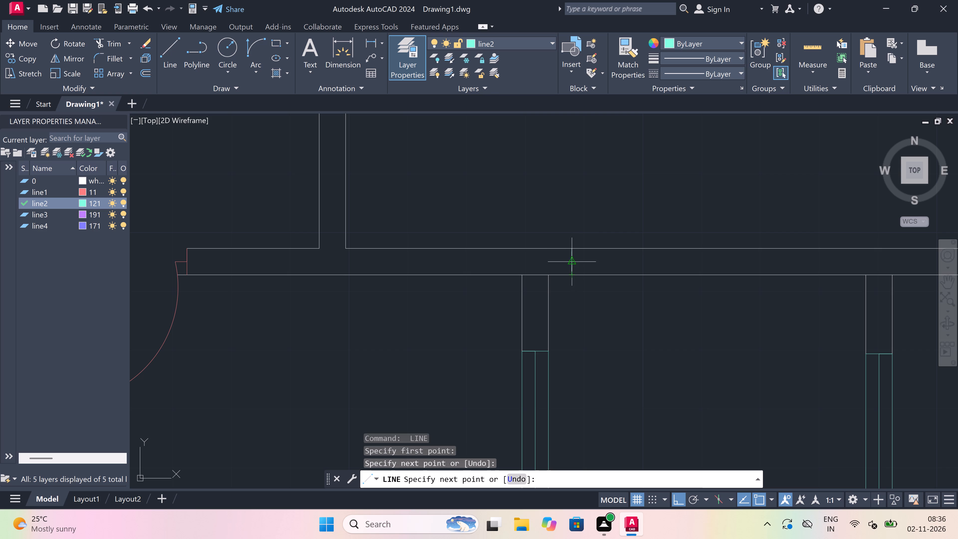
Draw a 3' centre line east from the new end line's midpoint and an east end line across the recess's north wall.
click(572, 264)
key(3)
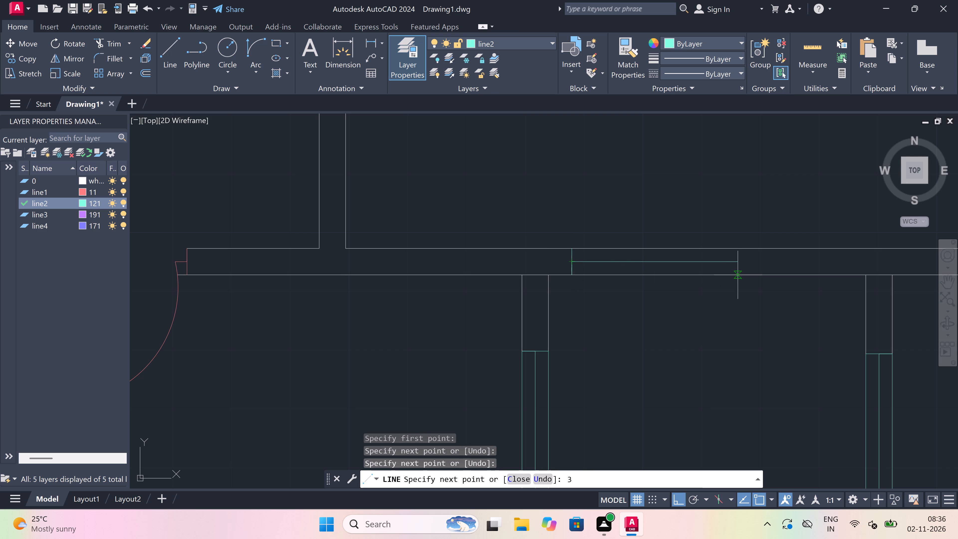
text(')
key(space)
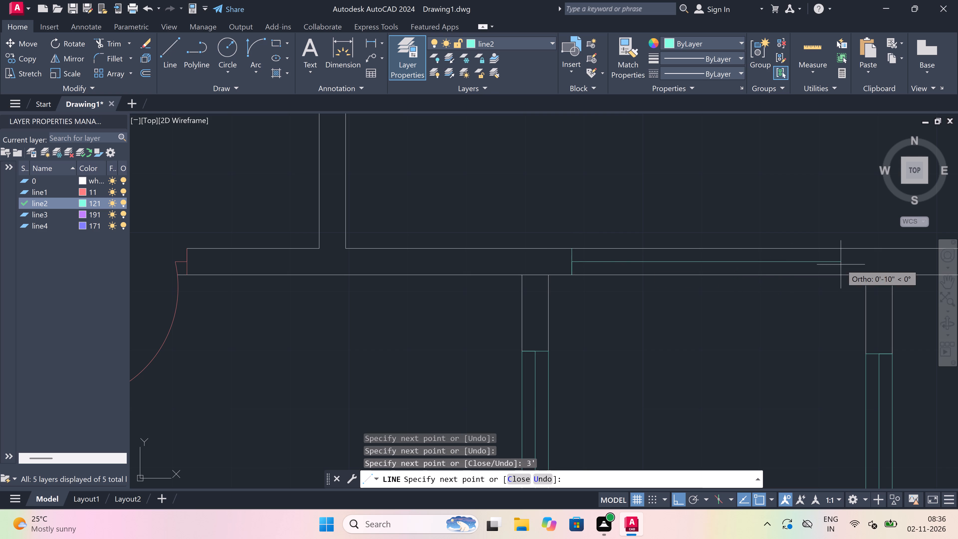
scroll(814, 242, up, 3)
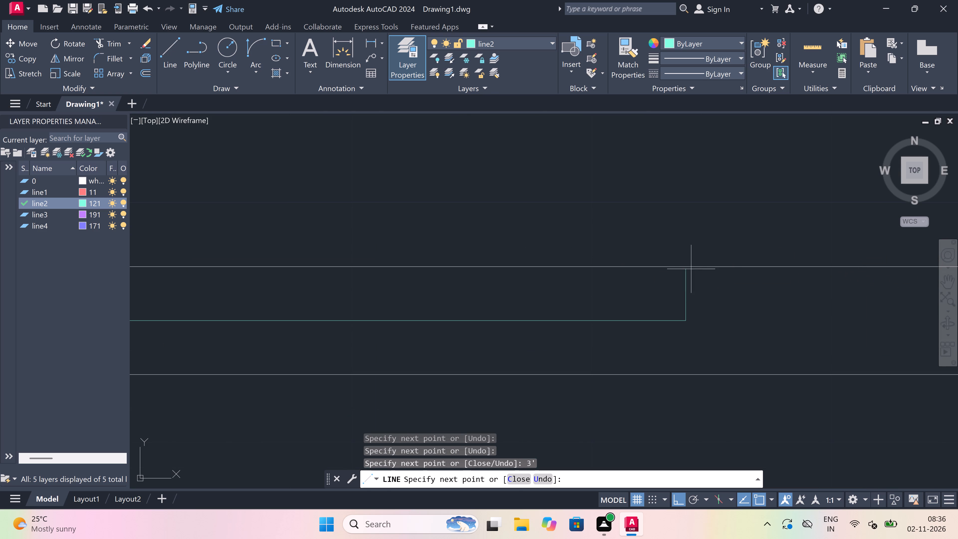
click(682, 269)
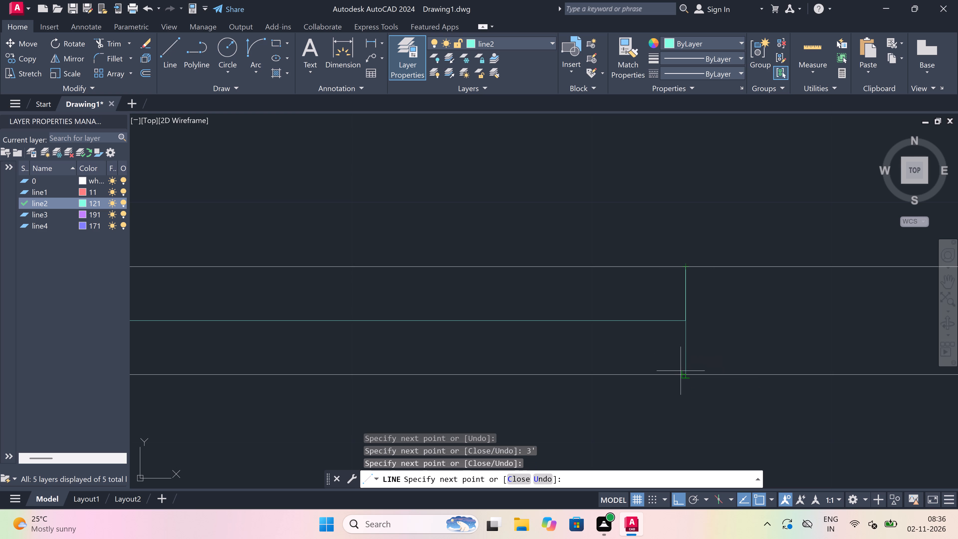
click(681, 371)
key(Escape)
Move the 3' window's centre line and end lines about 5" east along the recess's north wall.
scroll(682, 366, down, 3)
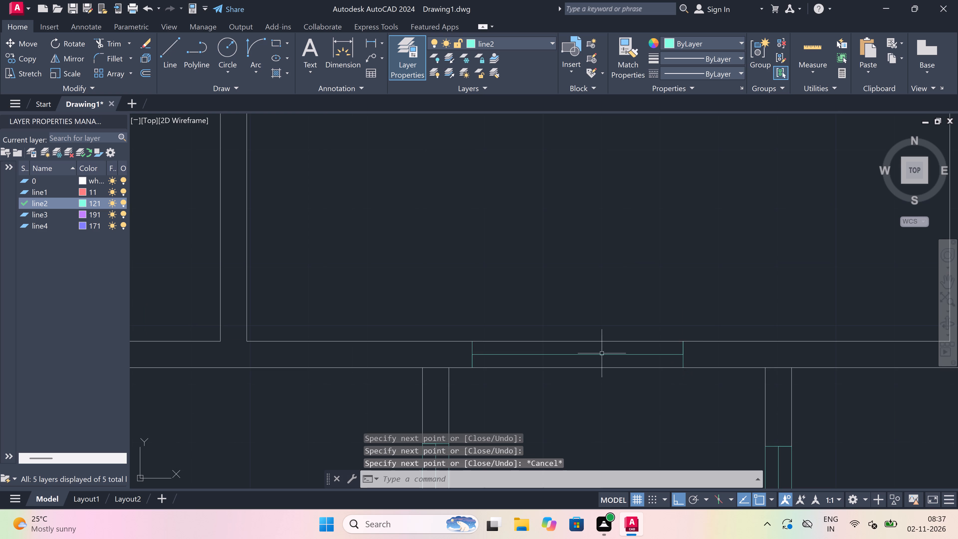
scroll(600, 352, up, 1)
click(773, 343)
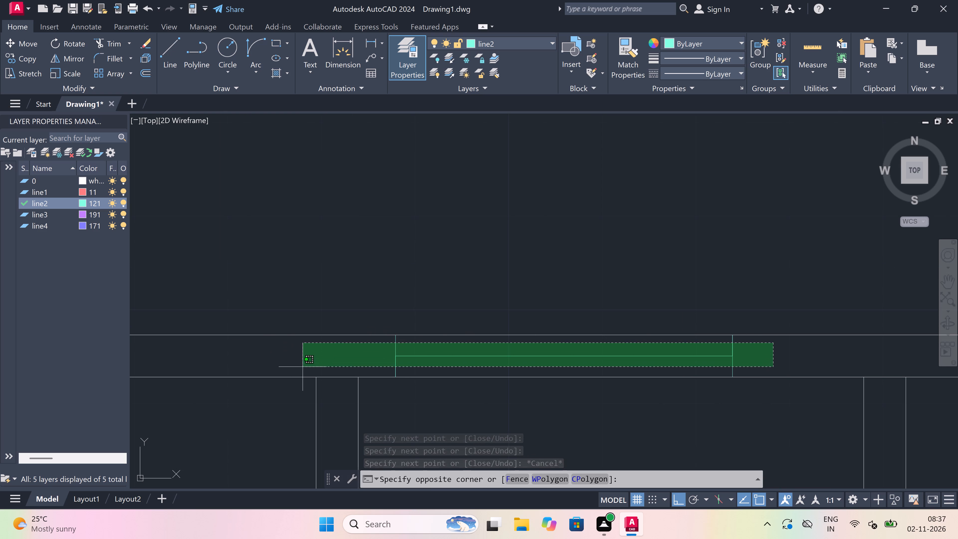
click(322, 368)
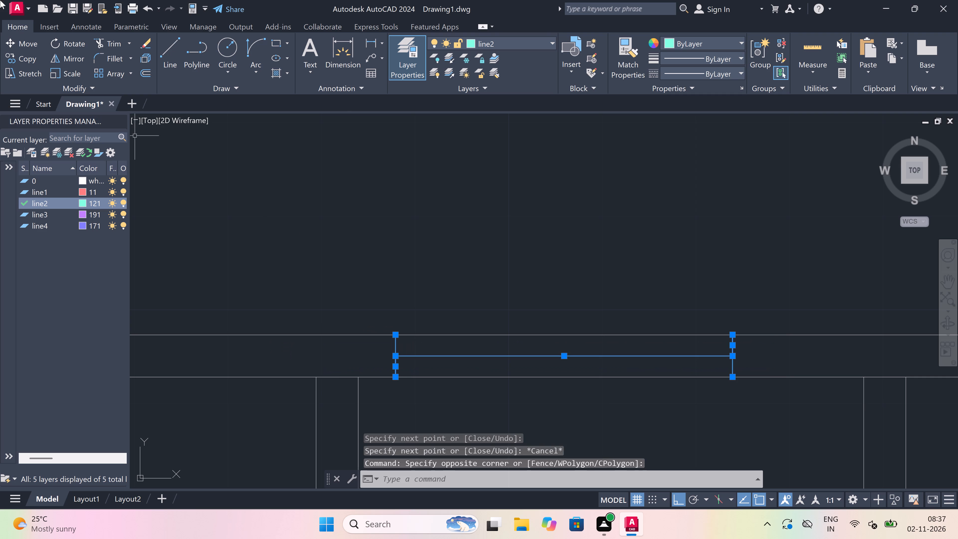
click(29, 43)
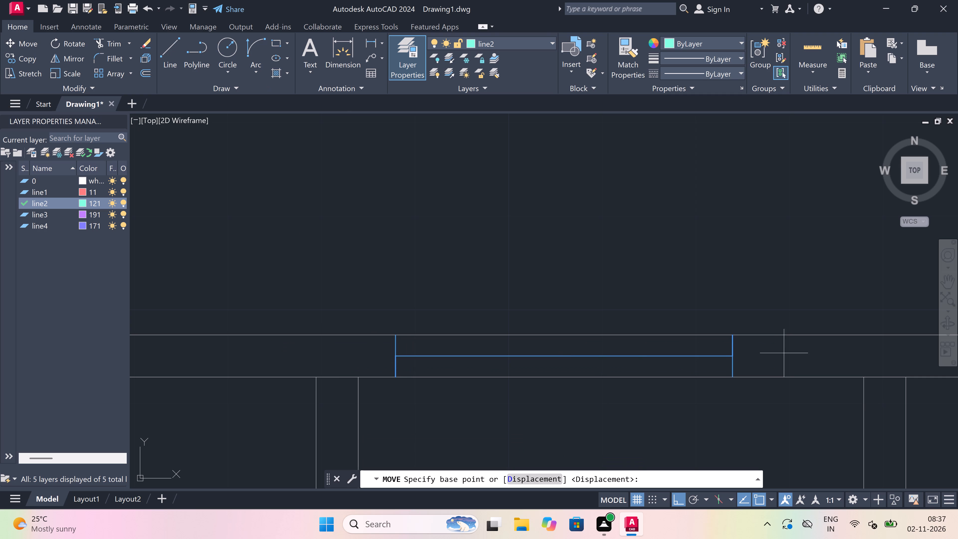
click(733, 335)
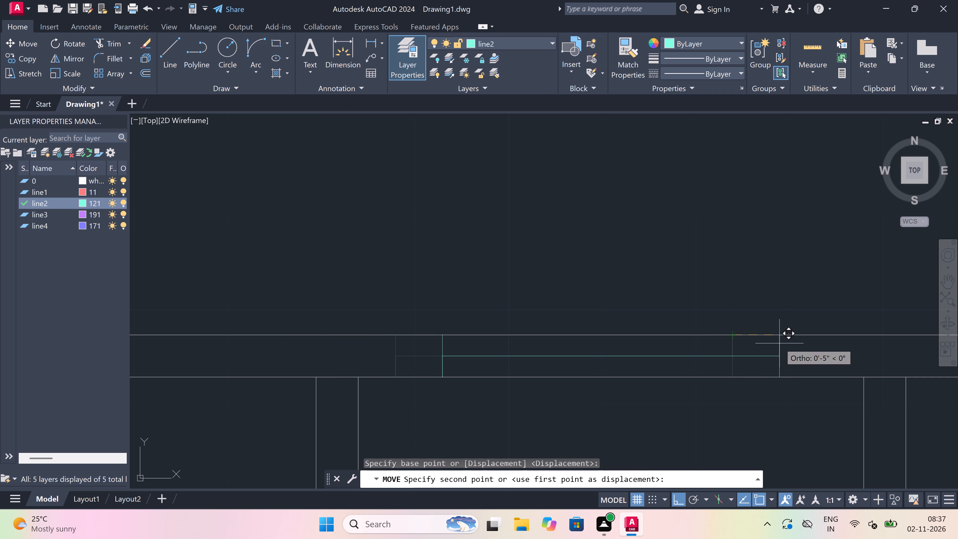
click(782, 344)
Trim both wall face lines between the end lines of the 3' window in the eastern recess's north wall.
text(tr)
key(space)
click(718, 379)
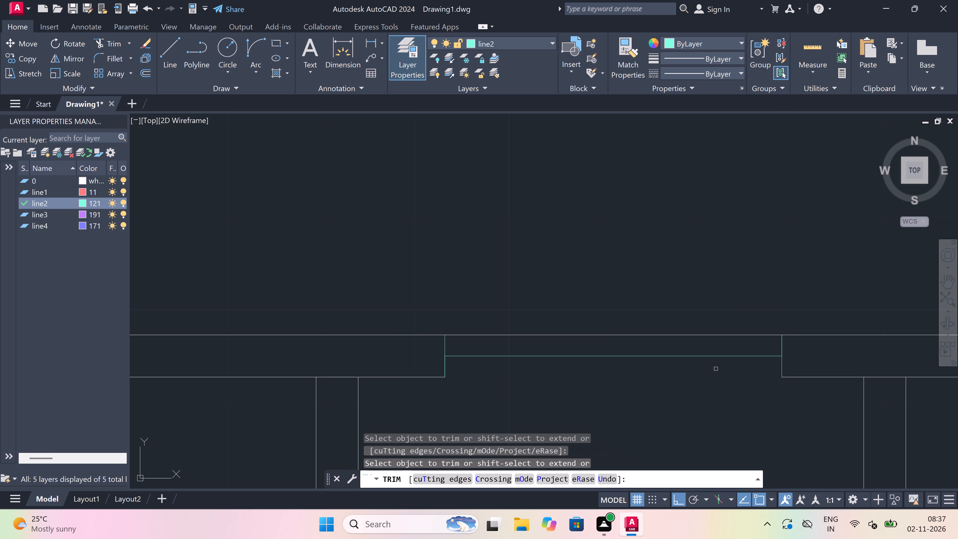
click(700, 335)
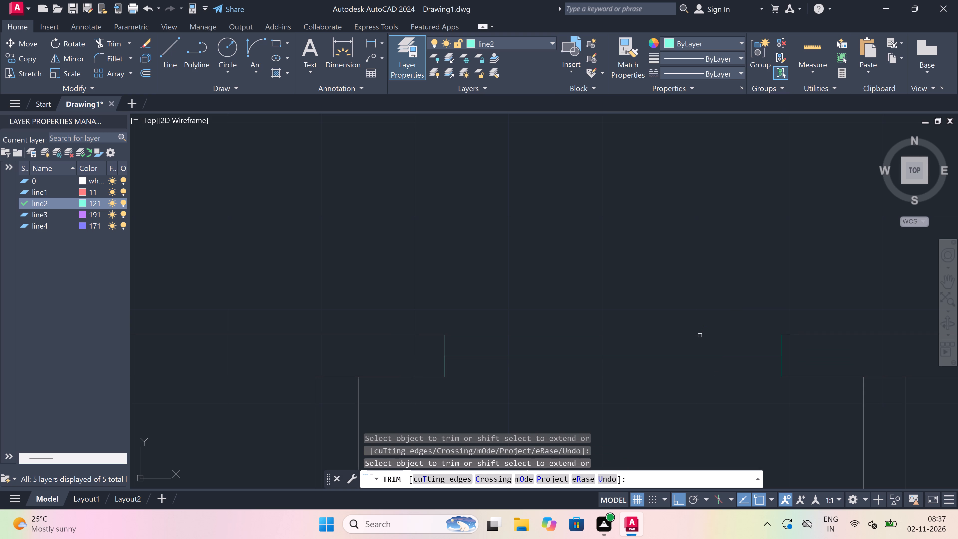
key(Escape)
Draw the north and south face lines of the 3' window in the recess's north wall, joining its end lines.
key(l)
key(space)
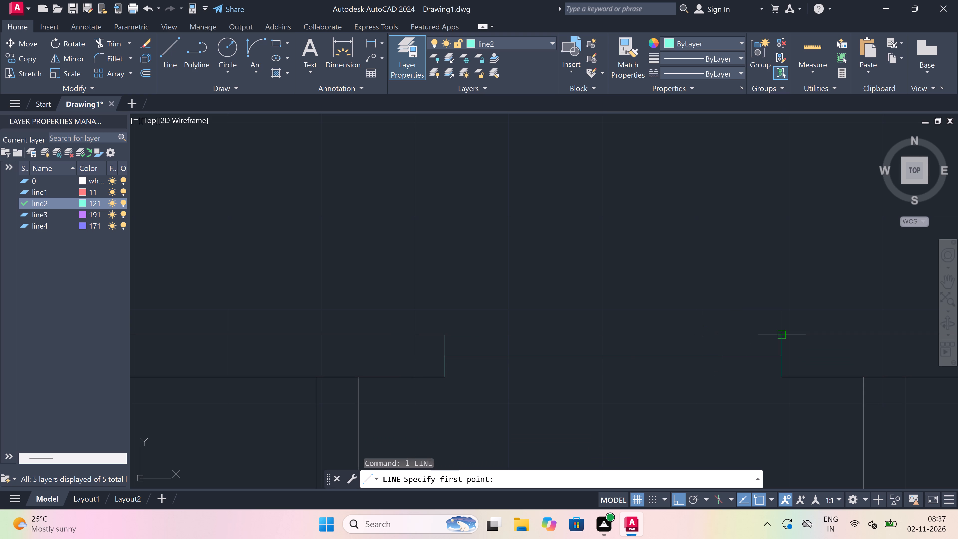
drag(784, 338, 772, 337)
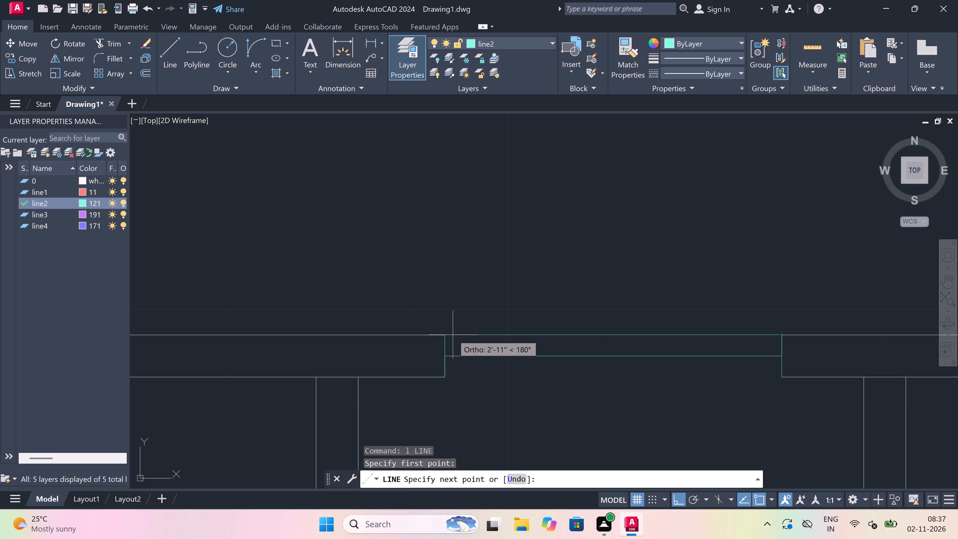
click(448, 335)
key(Escape)
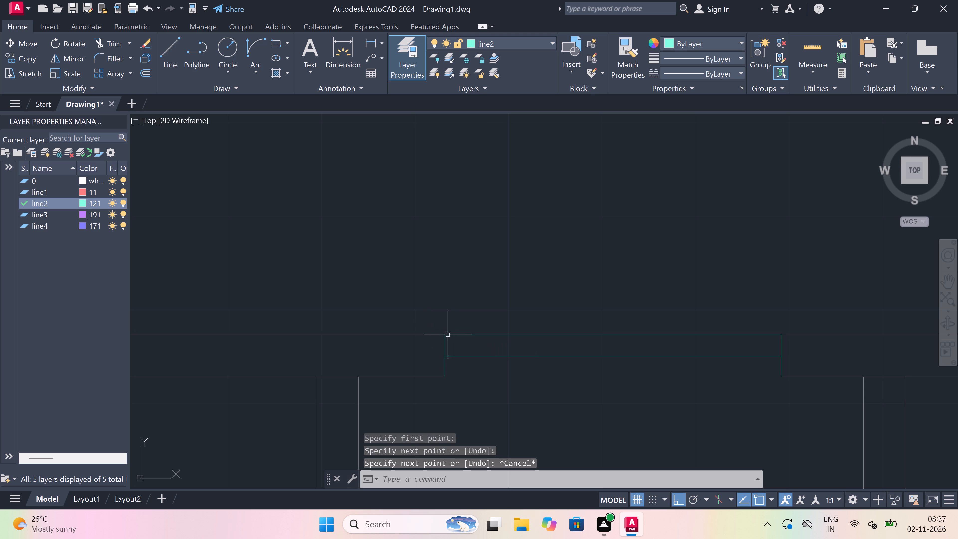
key(space)
drag(443, 377, 455, 377)
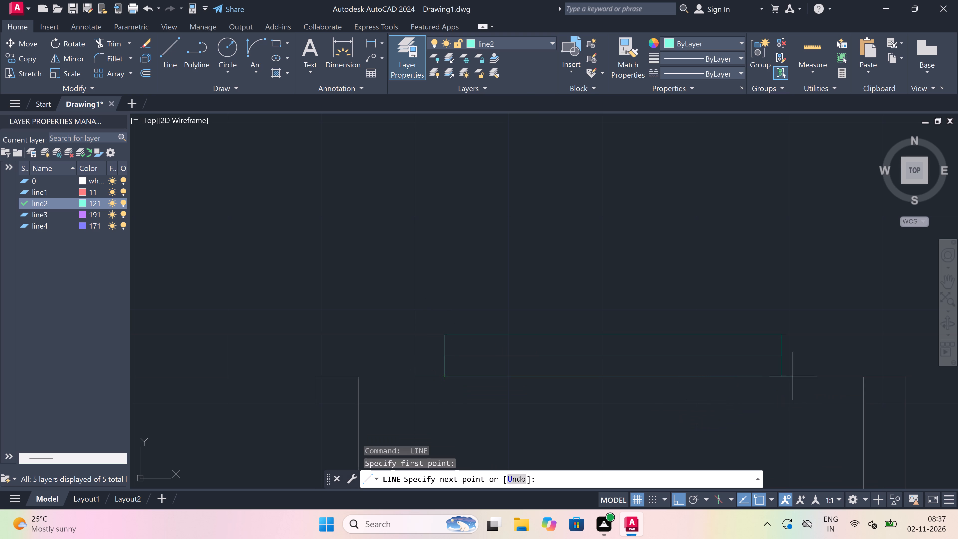
click(779, 378)
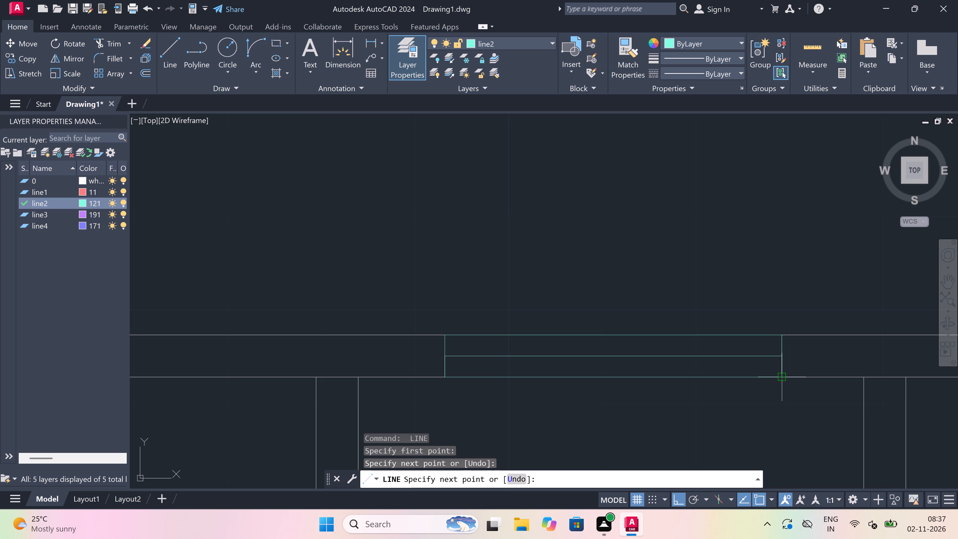
key(Escape)
Trim the north wall's south face line where the recess's east and west walls meet it, opening both wall junctions.
text(tr)
key(space)
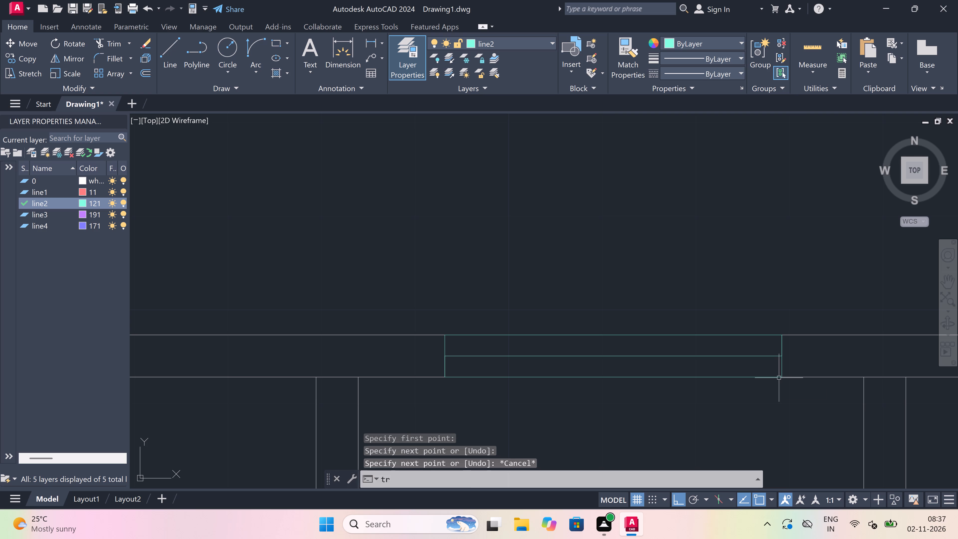
drag(882, 386, 882, 384)
click(882, 368)
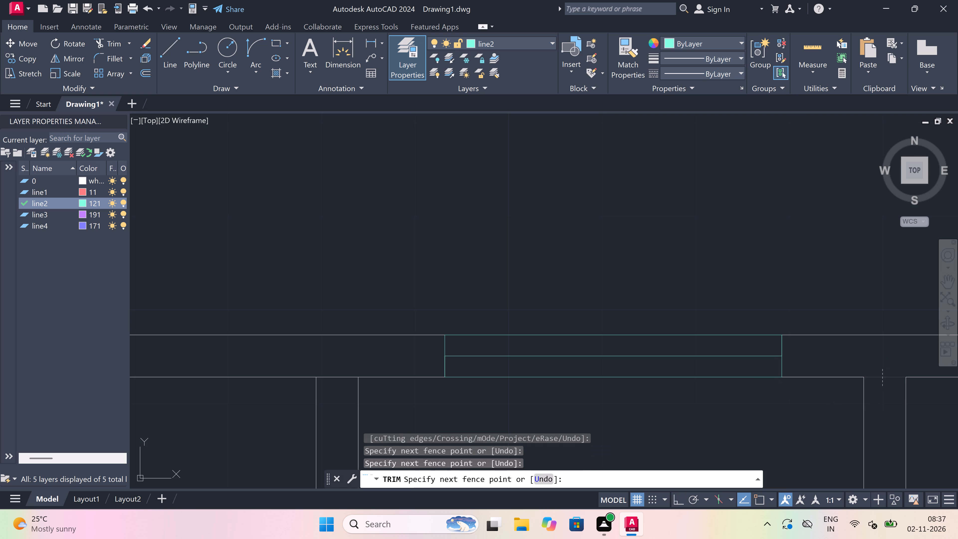
click(328, 380)
click(336, 365)
key(Escape)
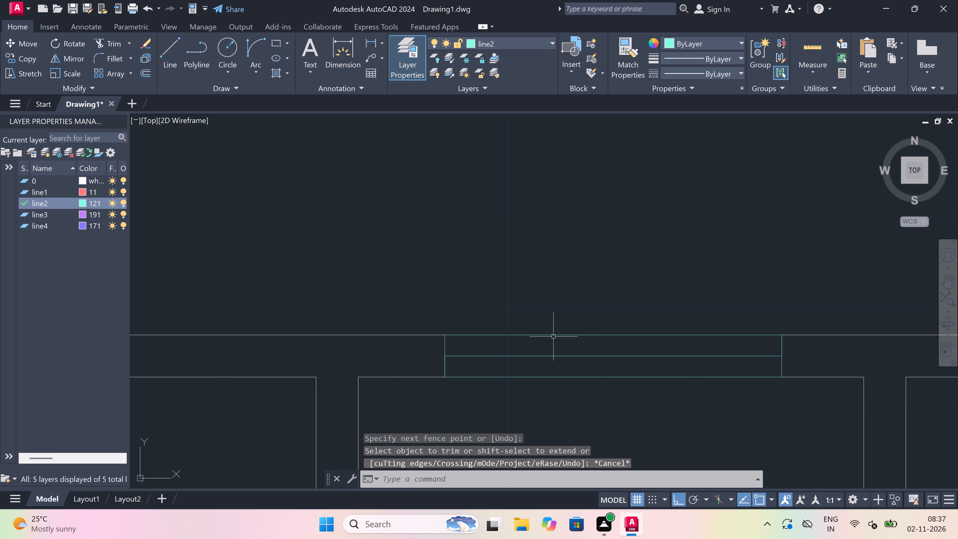
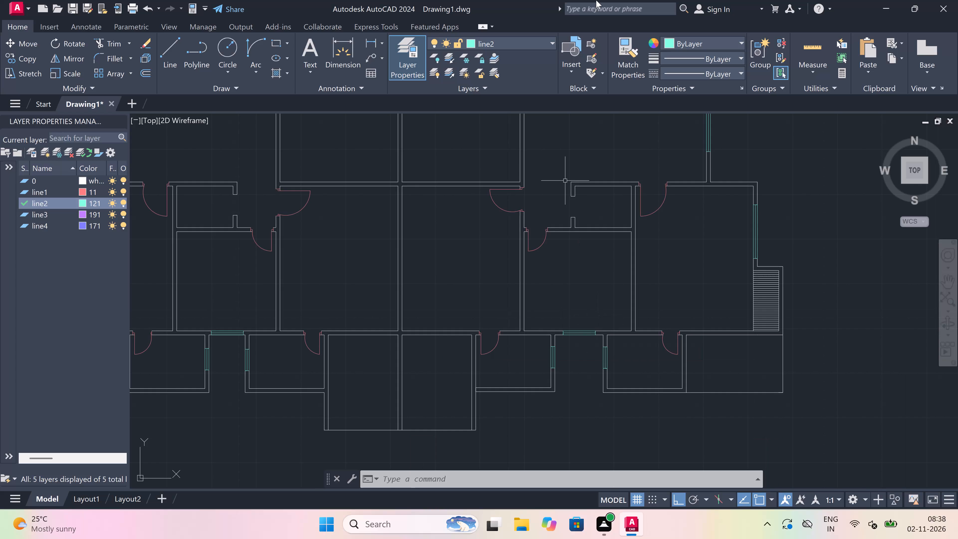
Draw a line across the wall thickness beside the door, above the left of the two projecting bottom-centre rooms.
scroll(429, 336, down, 2)
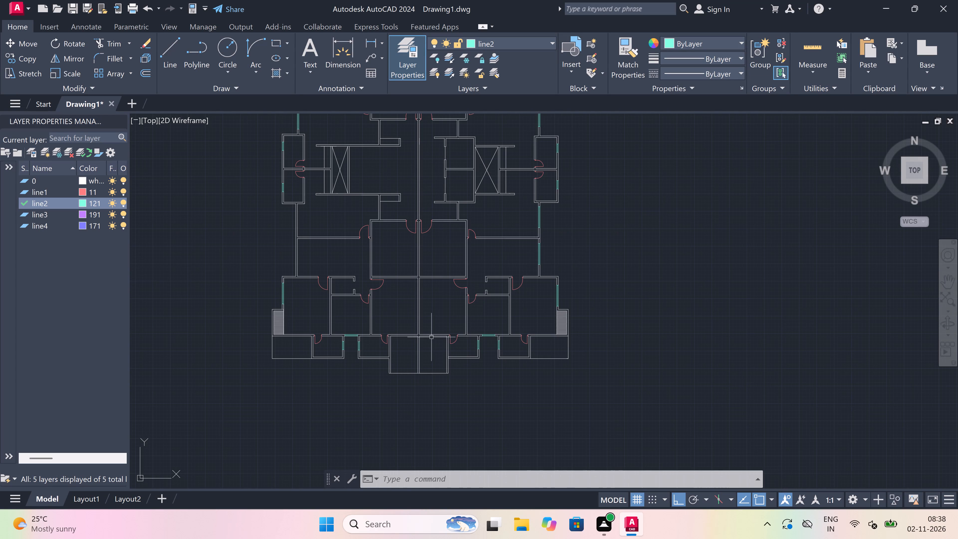
scroll(418, 348, up, 2)
key(l)
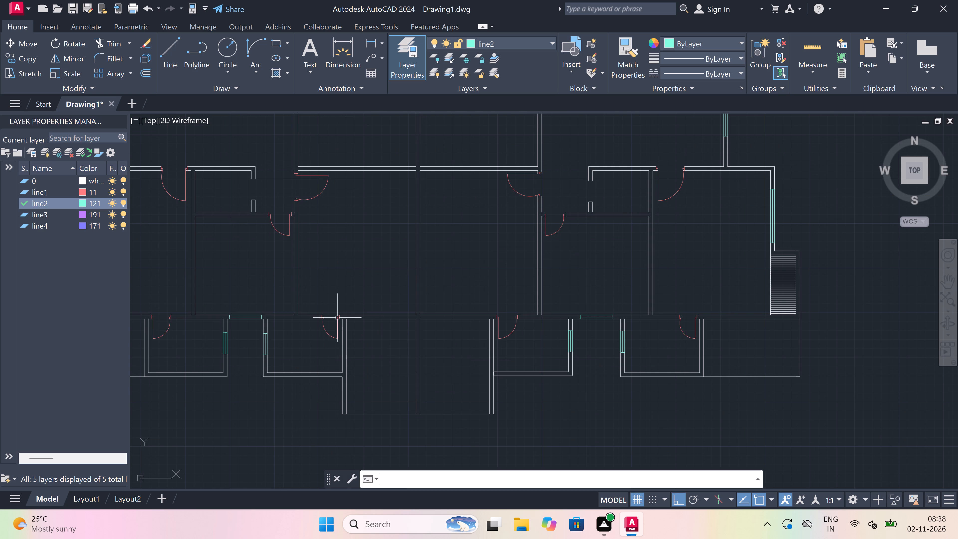
key(space)
scroll(350, 315, up, 3)
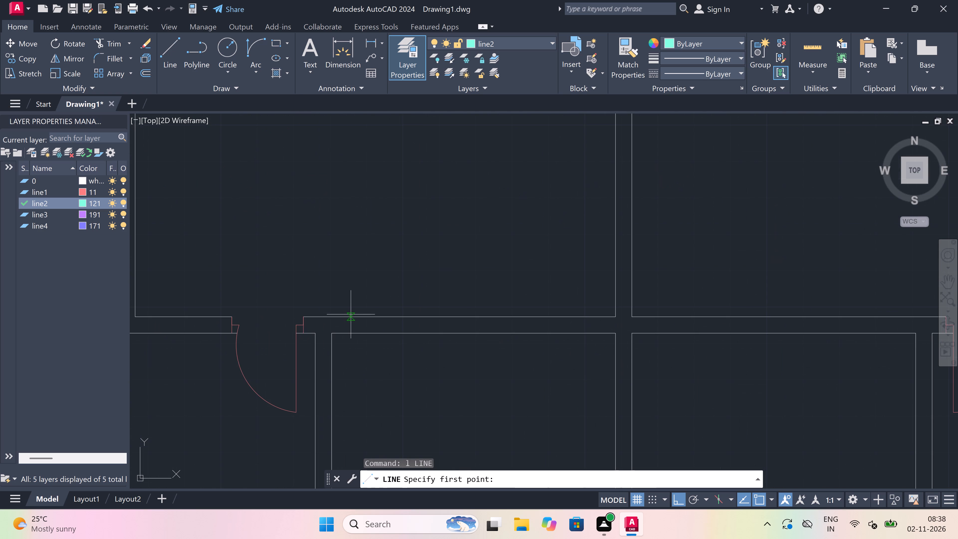
click(351, 314)
click(349, 333)
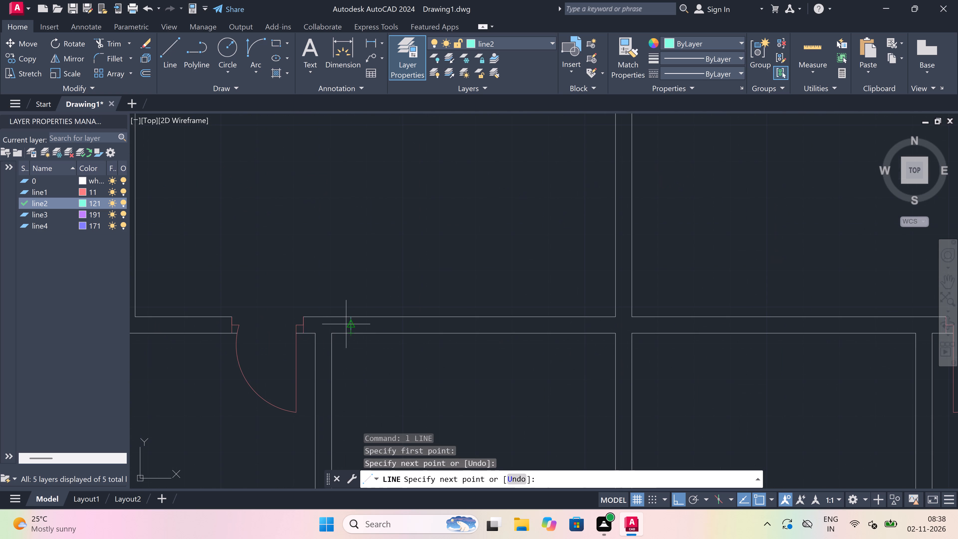
Continue with a centreline along the wall from that jamb's midpoint, ending in a second full-thickness jamb near the central wall.
click(346, 323)
scroll(346, 323, up, 1)
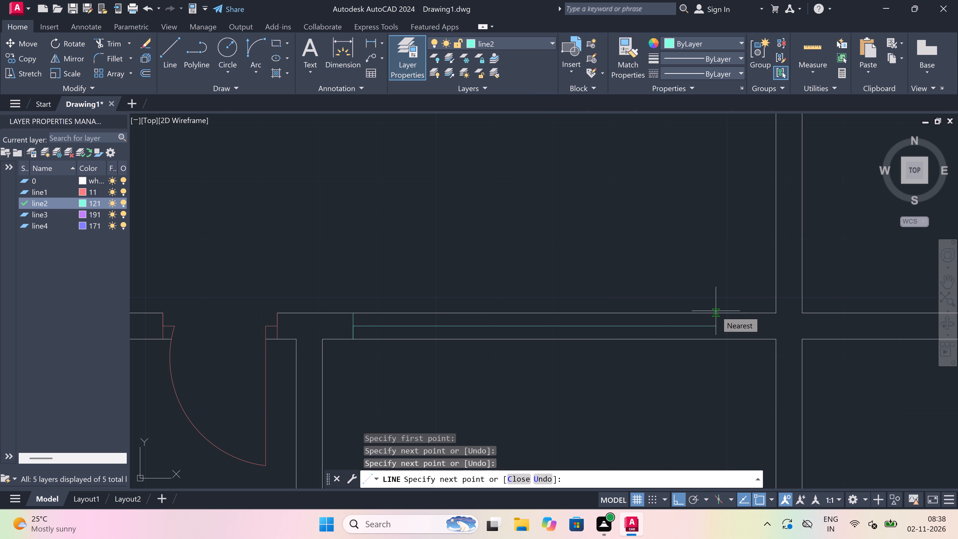
scroll(716, 310, up, 1)
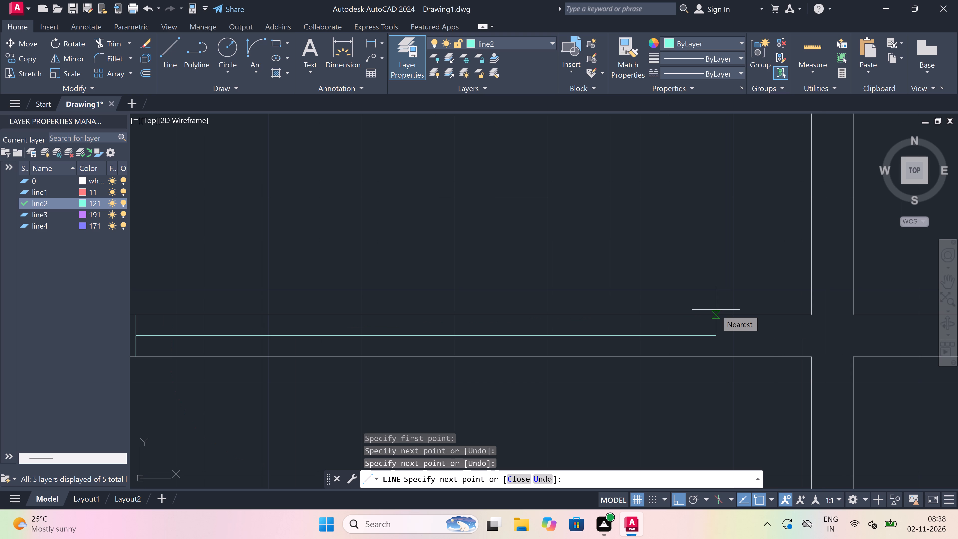
scroll(716, 310, up, 1)
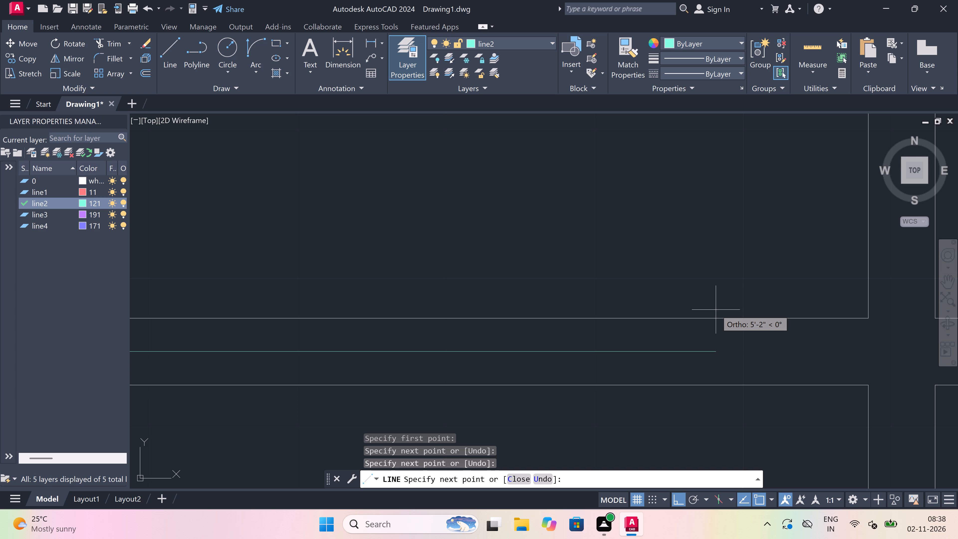
scroll(713, 310, down, 3)
scroll(727, 320, up, 2)
click(727, 326)
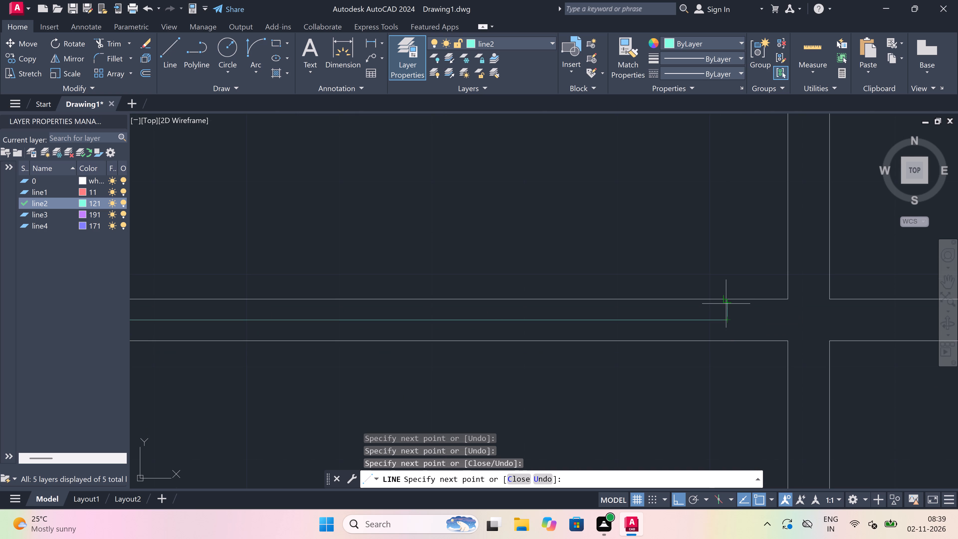
click(726, 301)
click(732, 340)
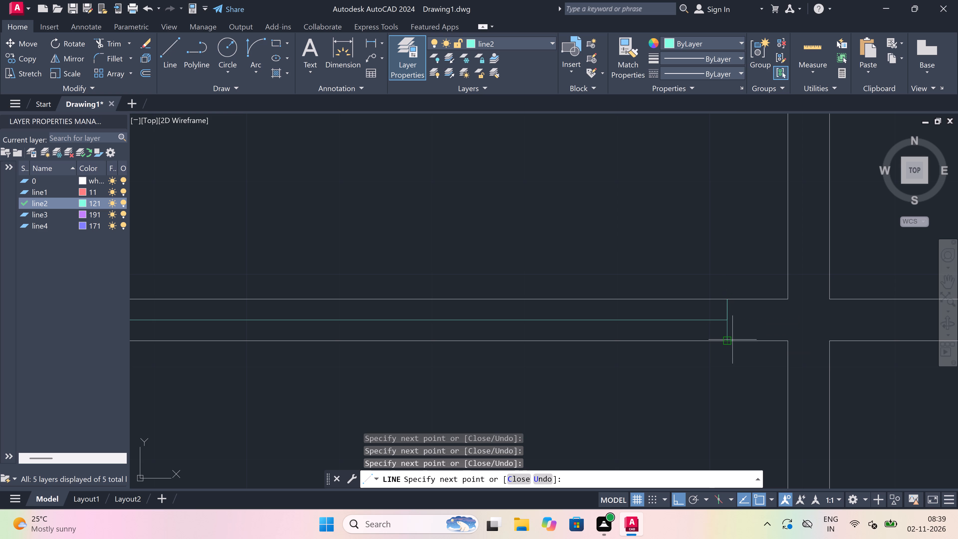
key(Escape)
Trim both wall face lines between the two jambs, leaving only the centreline across the opening.
text(tr)
key(space)
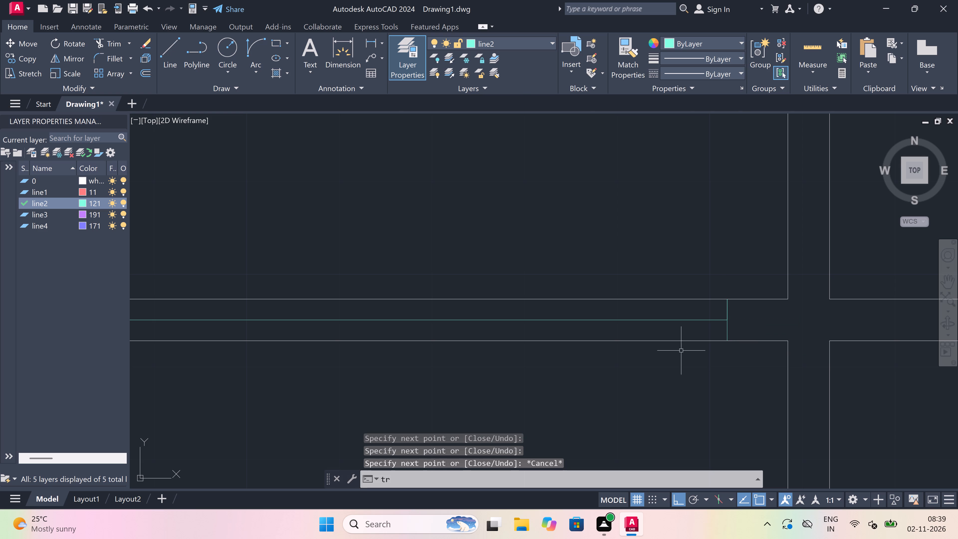
scroll(649, 351, down, 3)
scroll(617, 348, up, 1)
click(616, 347)
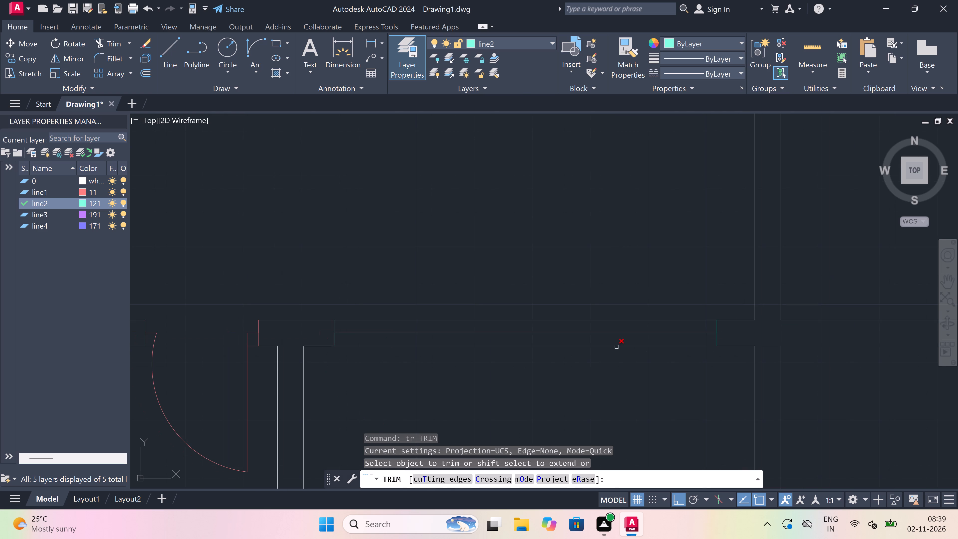
click(606, 321)
key(Escape)
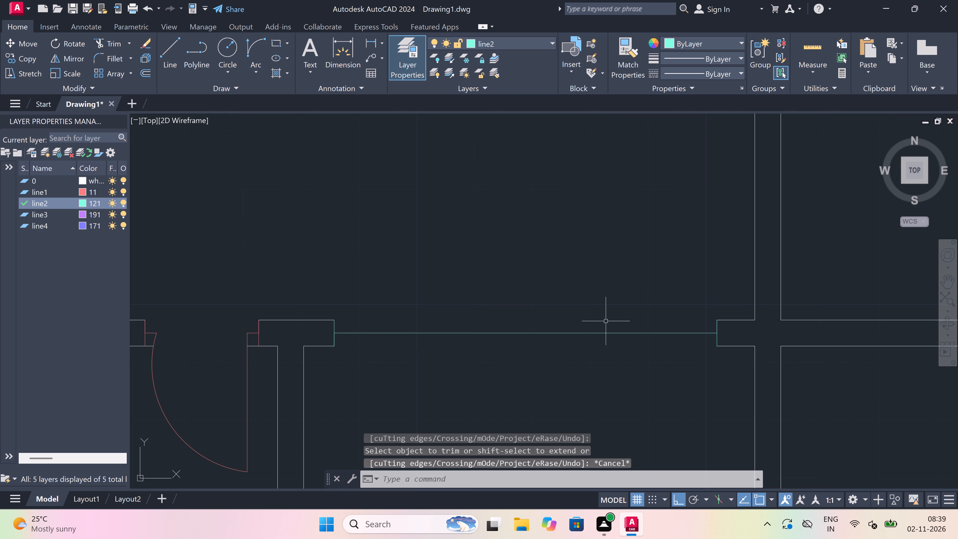
Draw upper and lower lines between the jamb ends on layer line2 to form the sliding unit's outer edges.
key(l)
key(space)
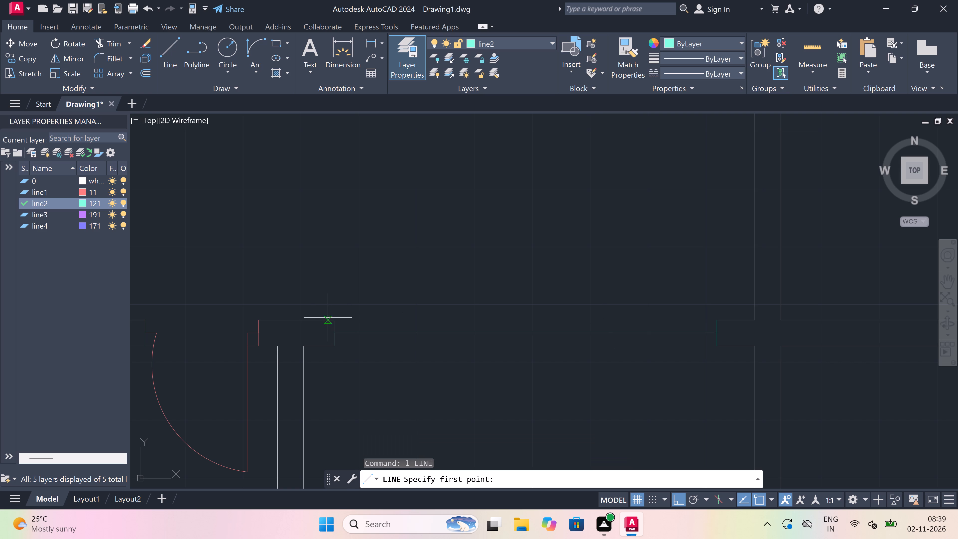
drag(329, 317, 337, 317)
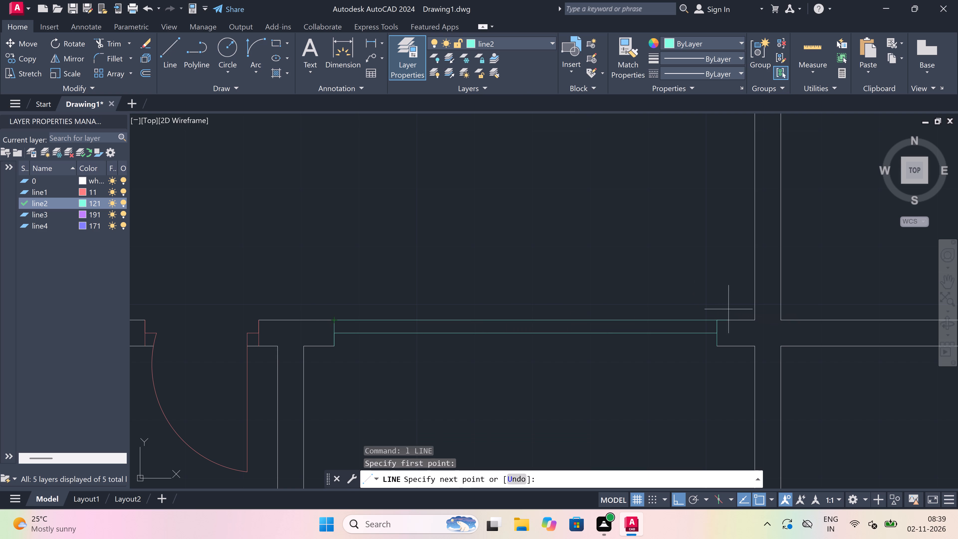
click(716, 321)
key(Escape)
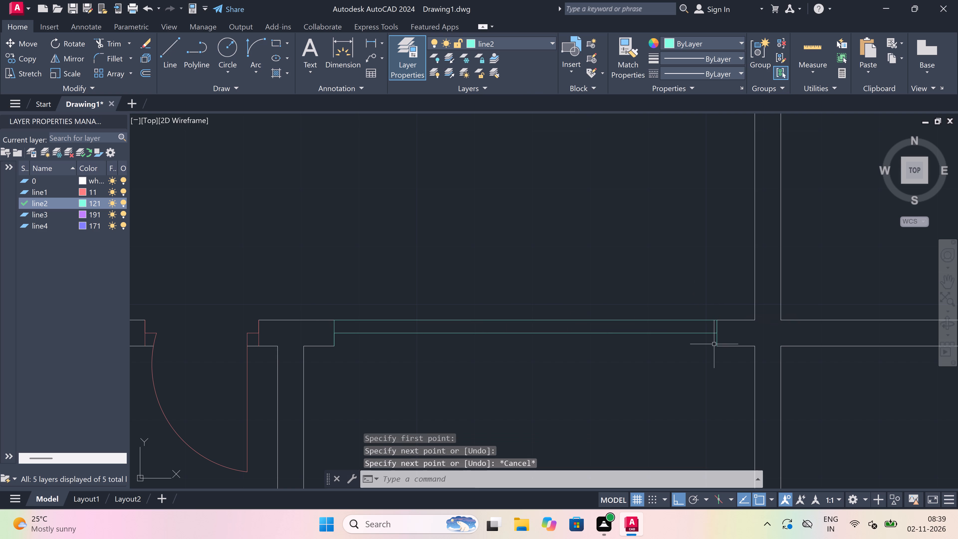
key(space)
click(715, 346)
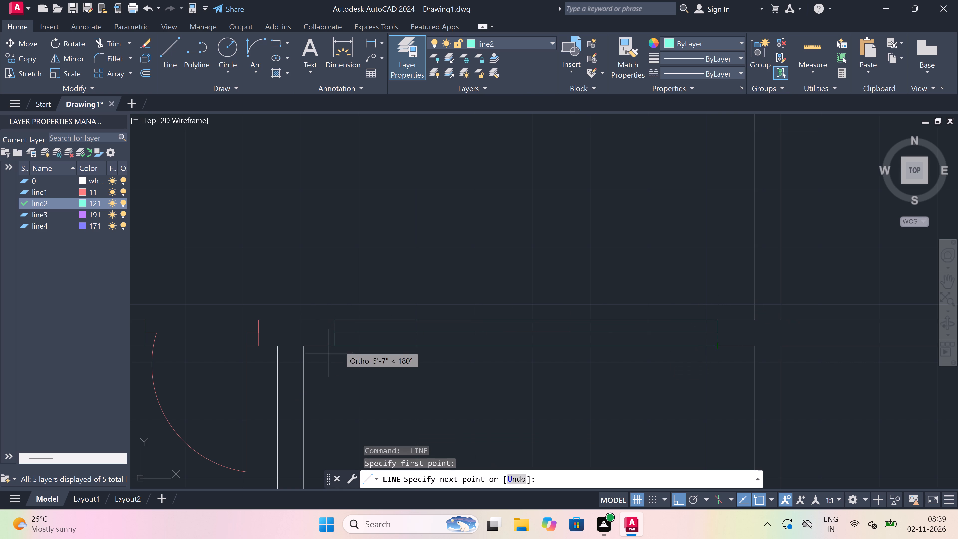
click(336, 347)
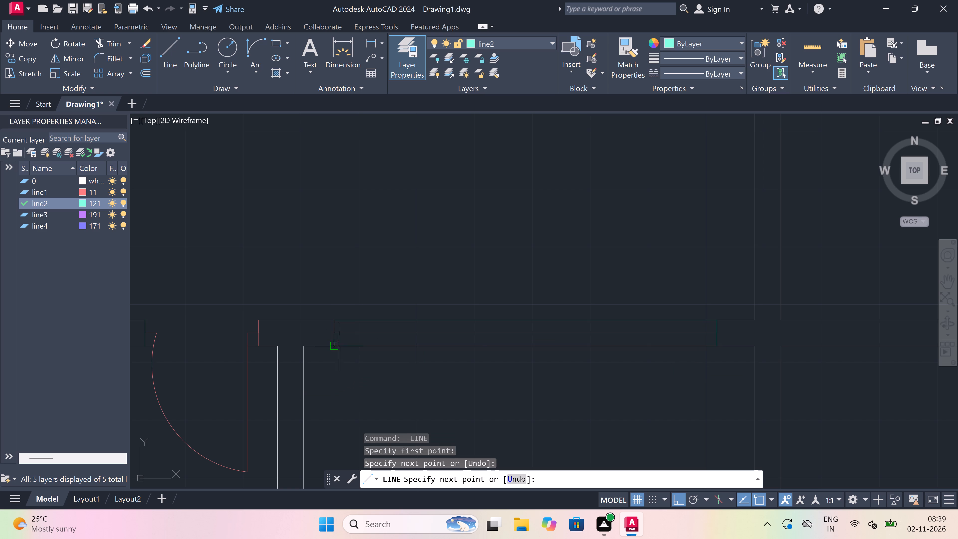
key(Escape)
Draw two short panel end lines, one from centreline to upper edge toward the right, one from lower edge to centreline toward the left.
key(space)
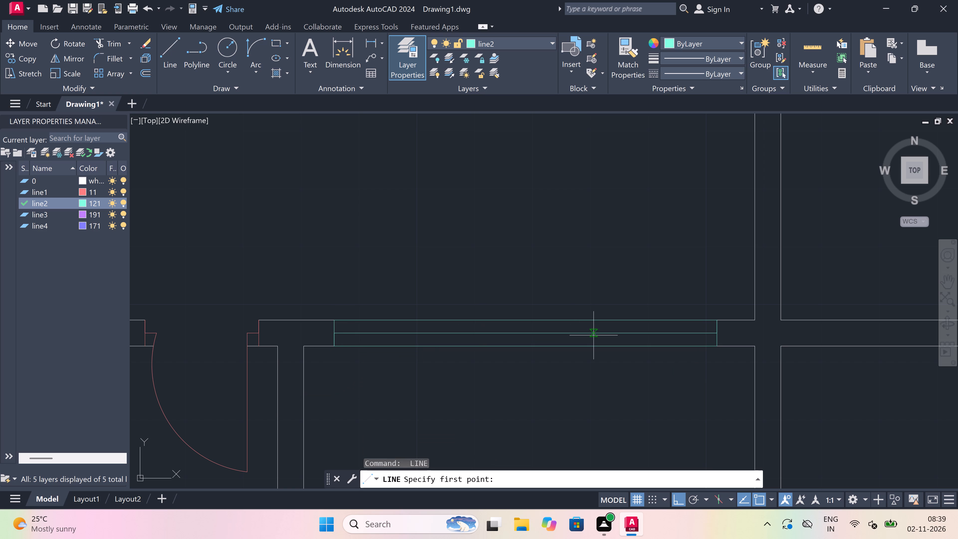
click(593, 335)
click(595, 323)
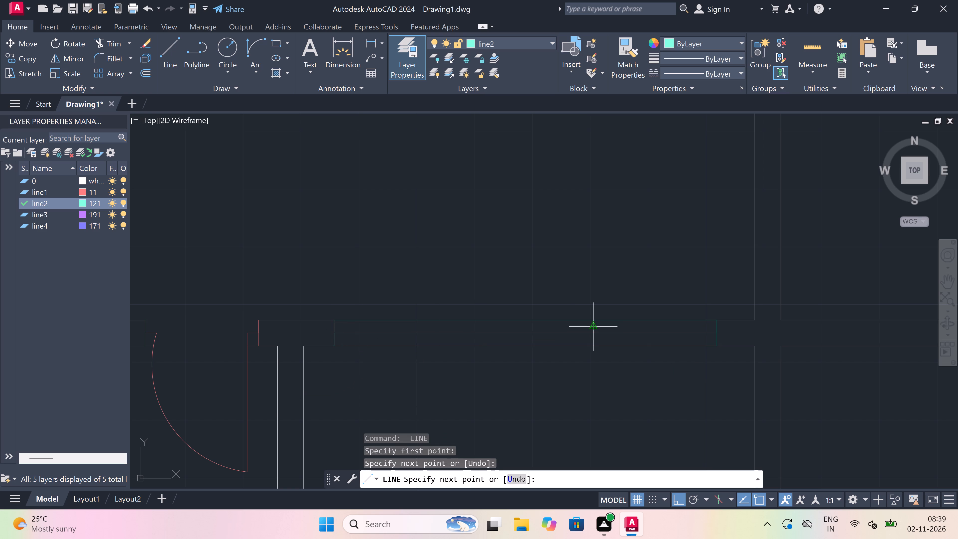
key(Escape)
key(space)
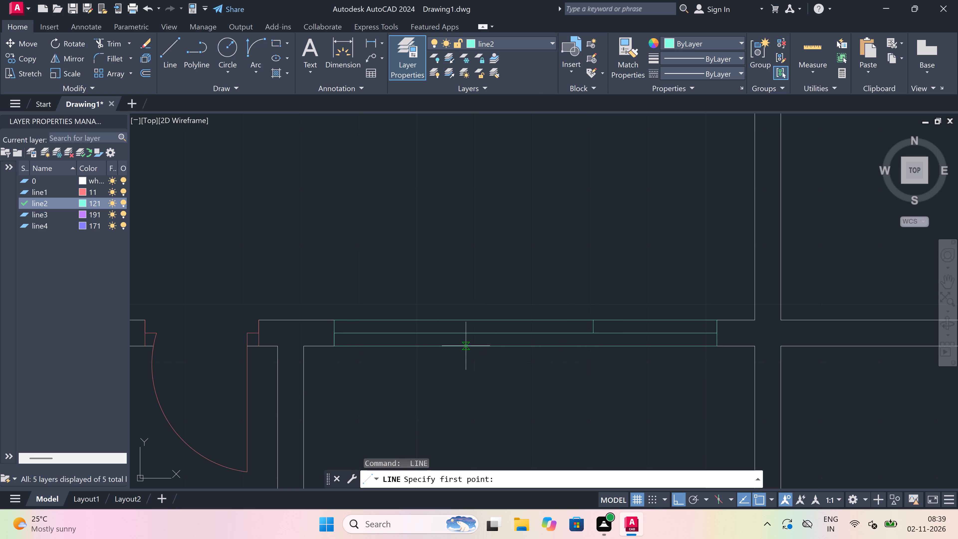
click(446, 344)
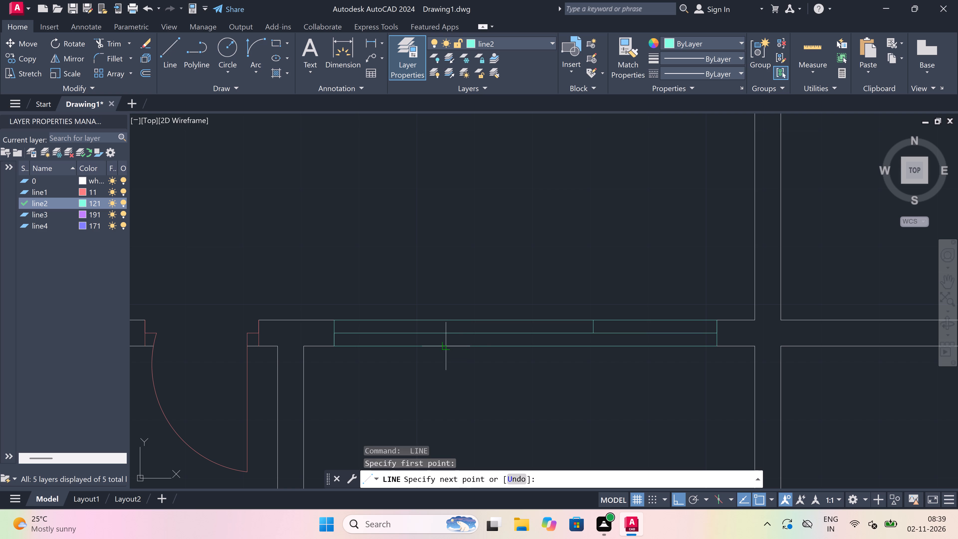
click(443, 332)
key(Escape)
Trim the lower edge beyond the left panel end and the upper edge beyond the right one, leaving two overlapping sliding panels.
key(t)
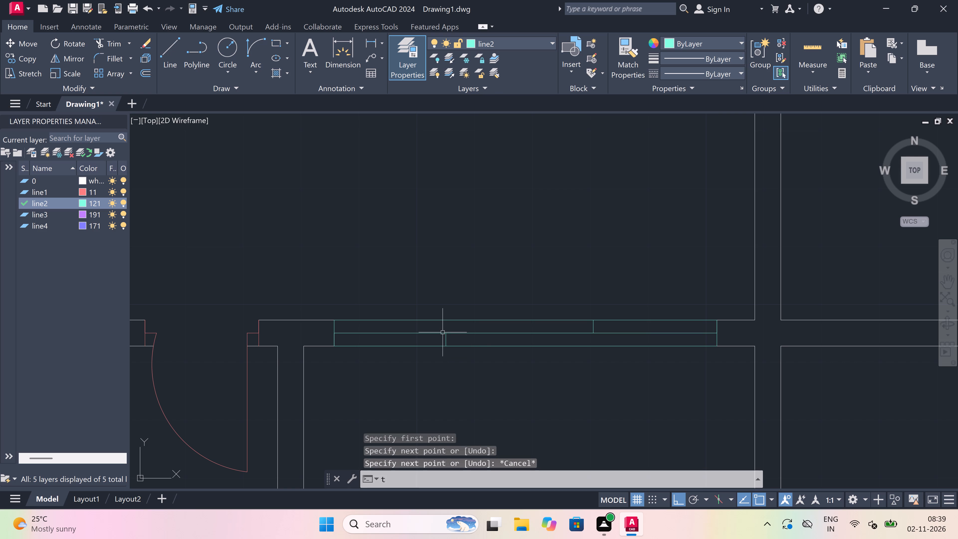
key(r)
key(space)
click(422, 347)
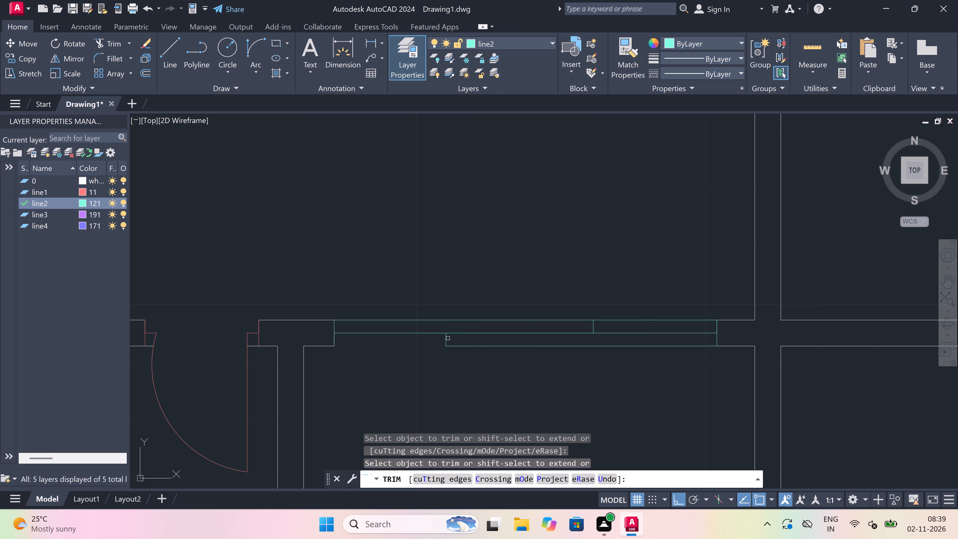
click(629, 319)
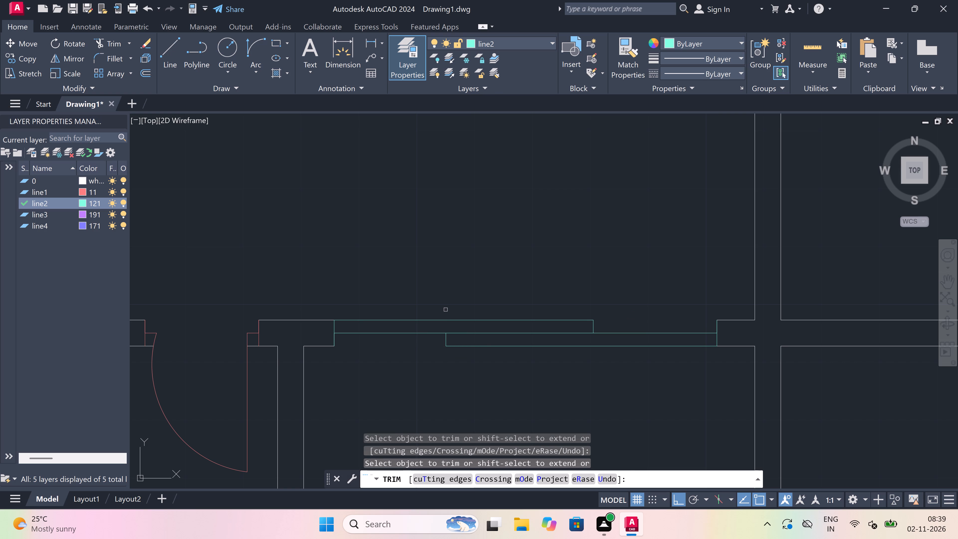
key(Escape)
Draw a line across the wall thickness just right of the central wall, above the right projecting bottom room.
scroll(446, 310, down, 5)
key(l)
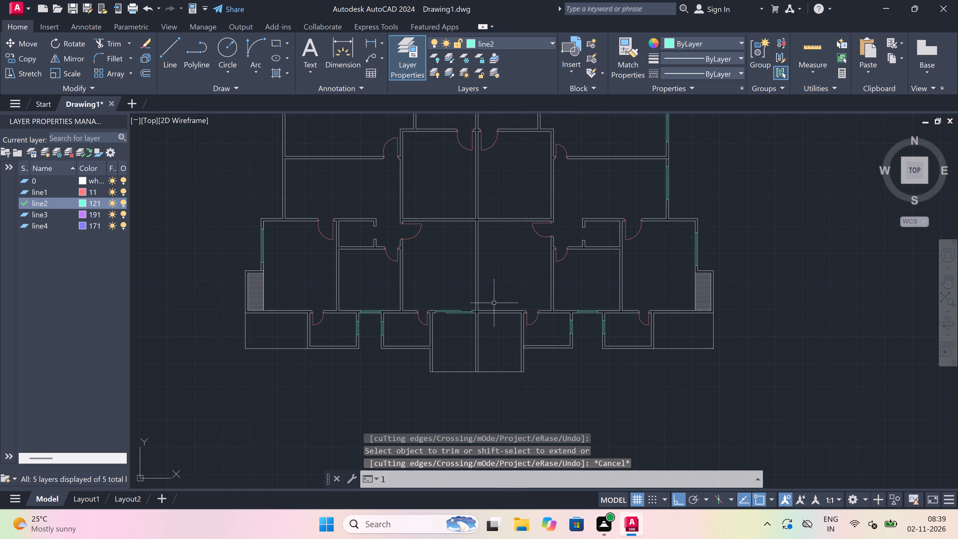
key(space)
scroll(479, 311, up, 3)
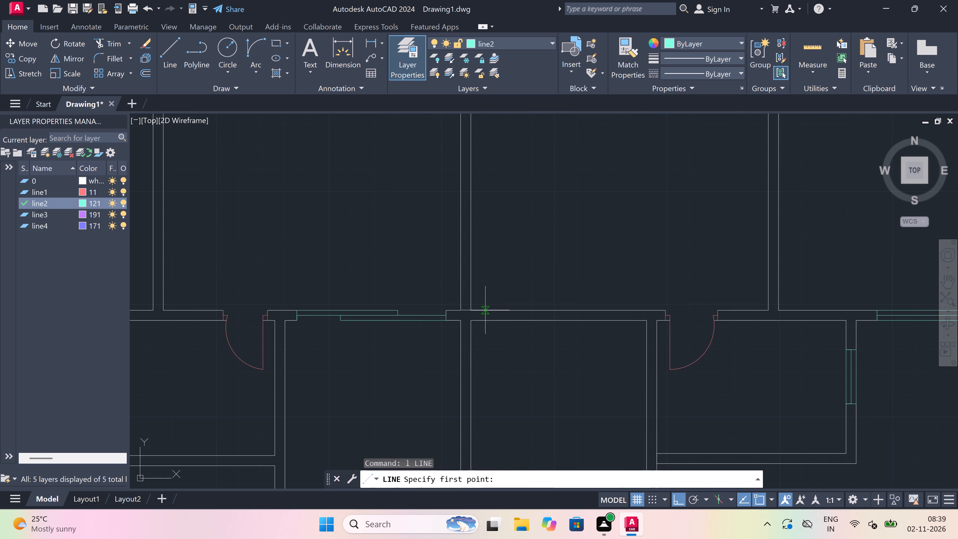
click(485, 310)
scroll(484, 317, up, 3)
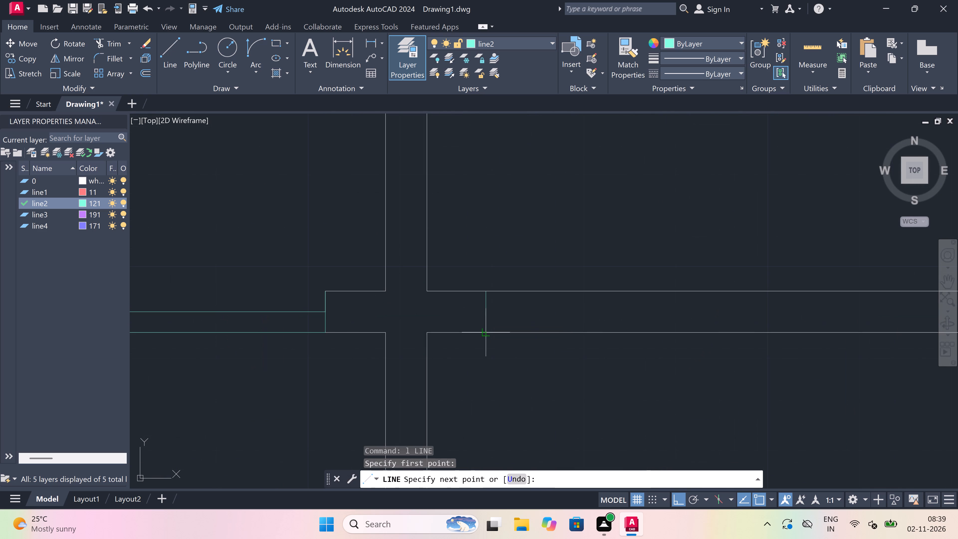
click(487, 333)
Continue with a centreline from that jamb's midpoint toward the right-hand door, ending in a second full-thickness jamb.
click(488, 313)
scroll(488, 313, down, 4)
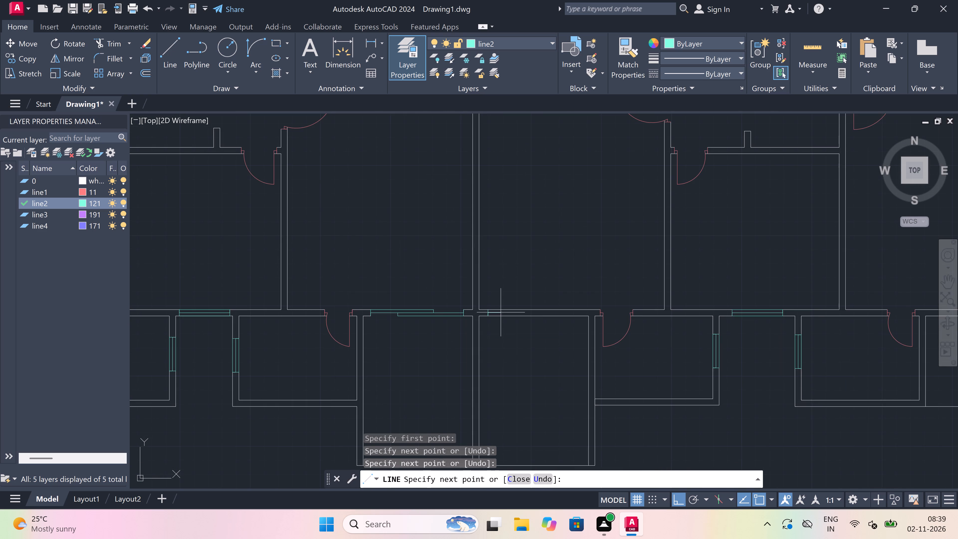
scroll(568, 312, up, 3)
click(603, 314)
scroll(604, 312, up, 2)
click(619, 314)
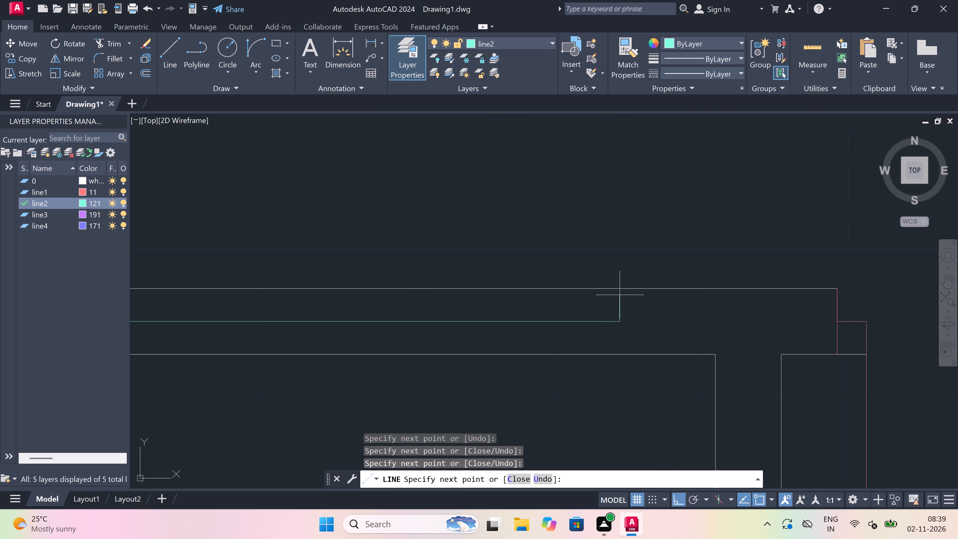
click(620, 290)
click(621, 351)
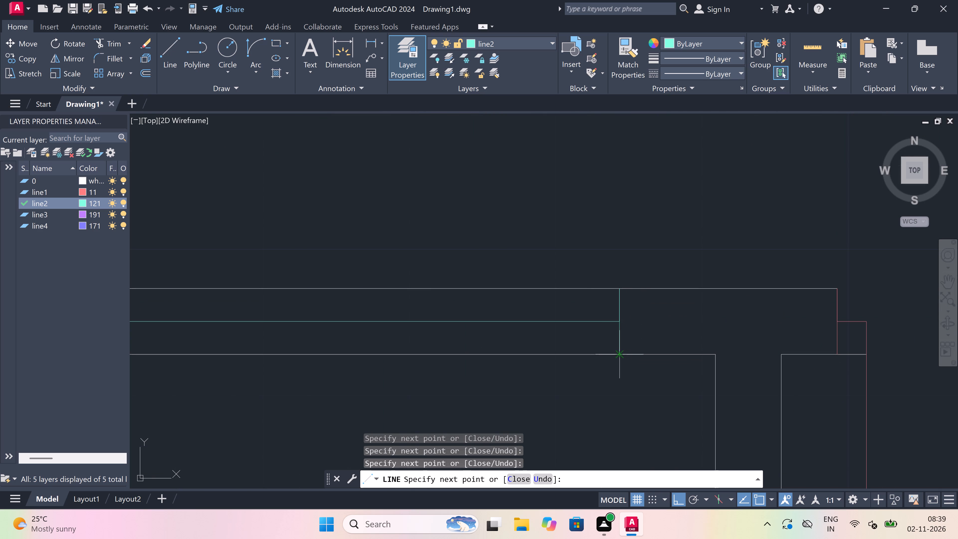
key(Escape)
Trim both wall face lines between the right-hand opening's jambs, leaving only its centreline.
scroll(620, 351, down, 3)
scroll(496, 347, up, 1)
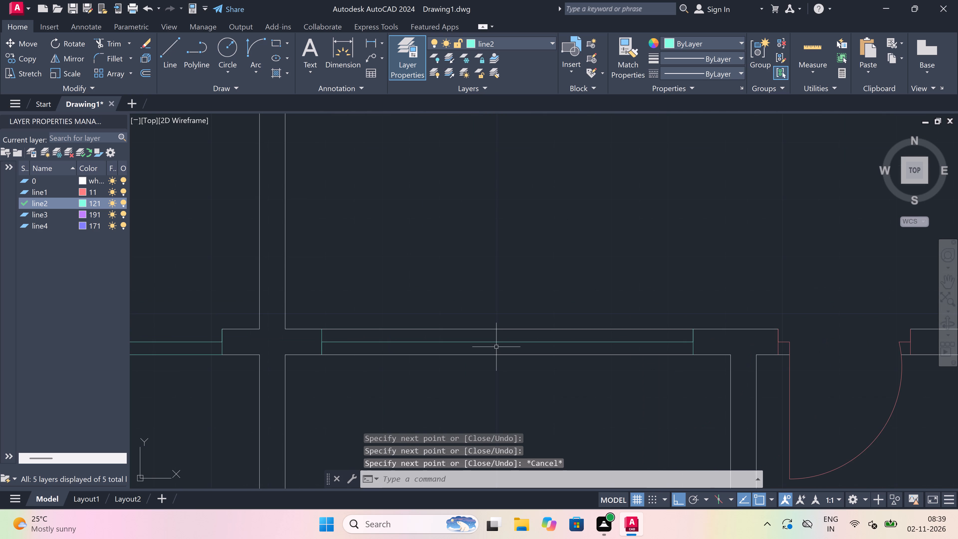
text(tr)
key(space)
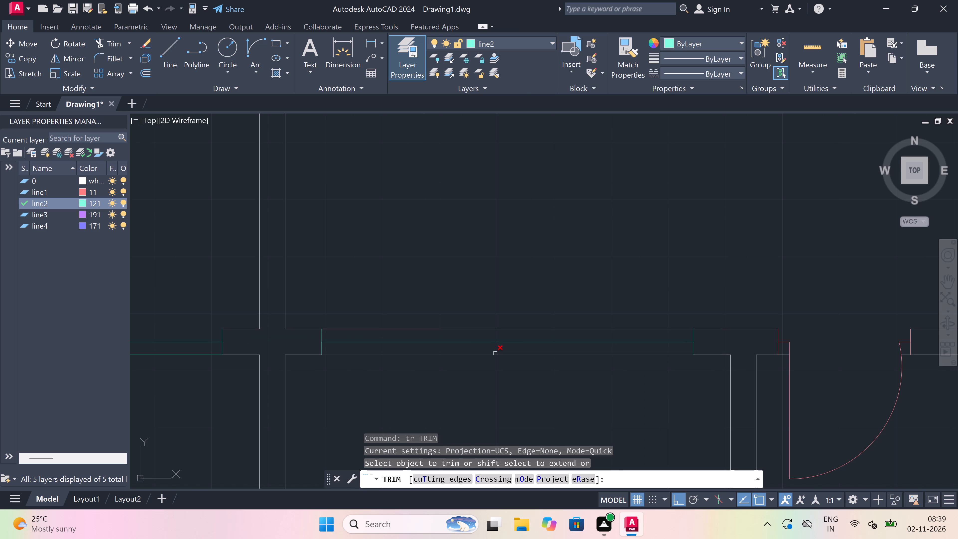
click(495, 353)
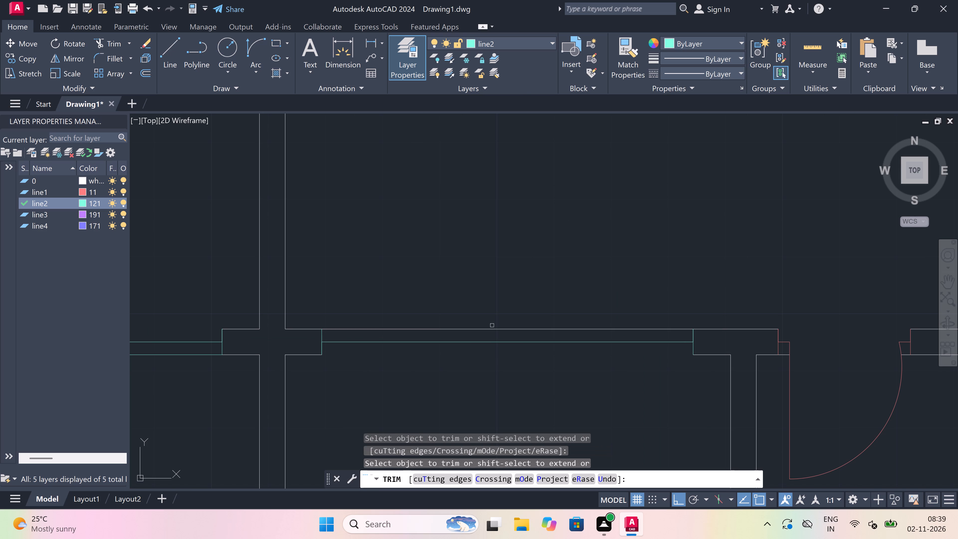
click(491, 328)
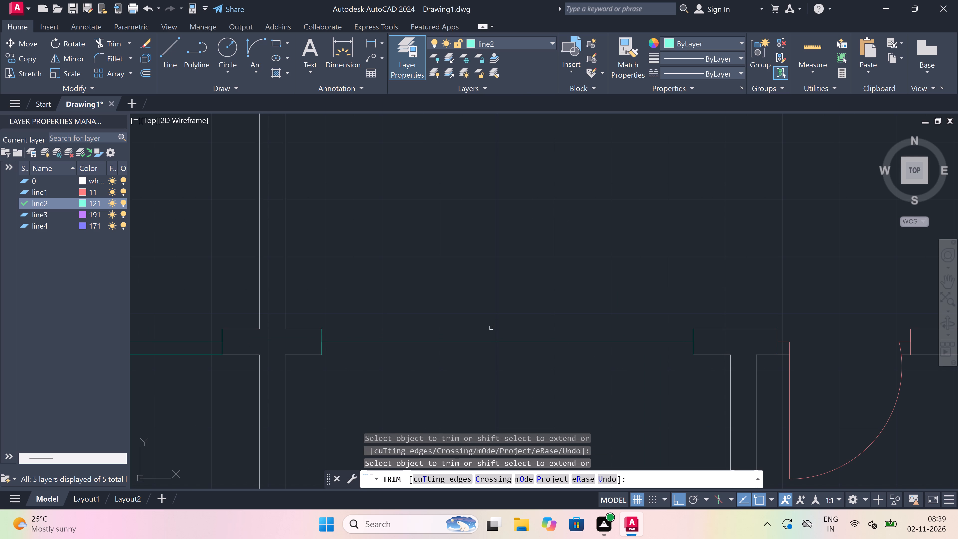
Draw the upper and lower edge lines between the two jambs of the opening above the right central bottom room.
key(Escape)
key(l)
key(space)
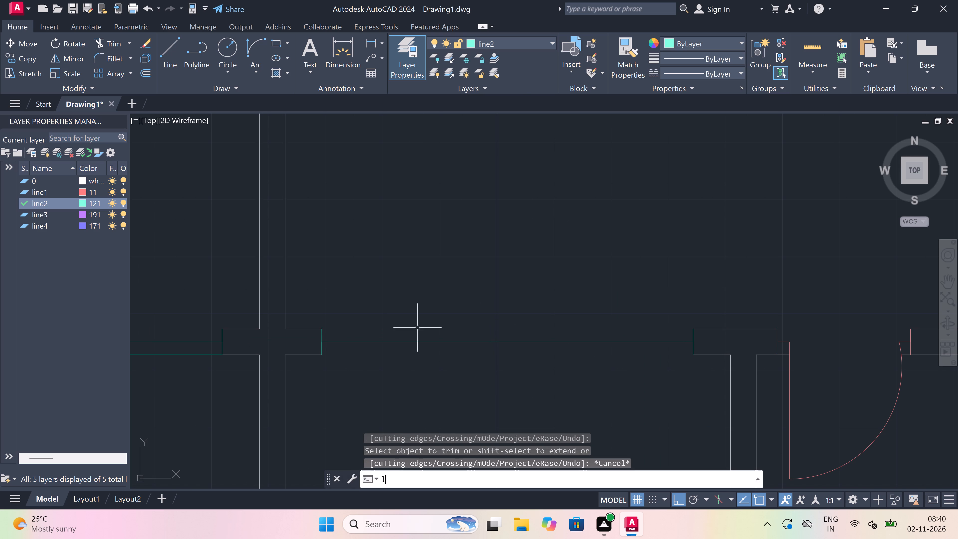
click(324, 331)
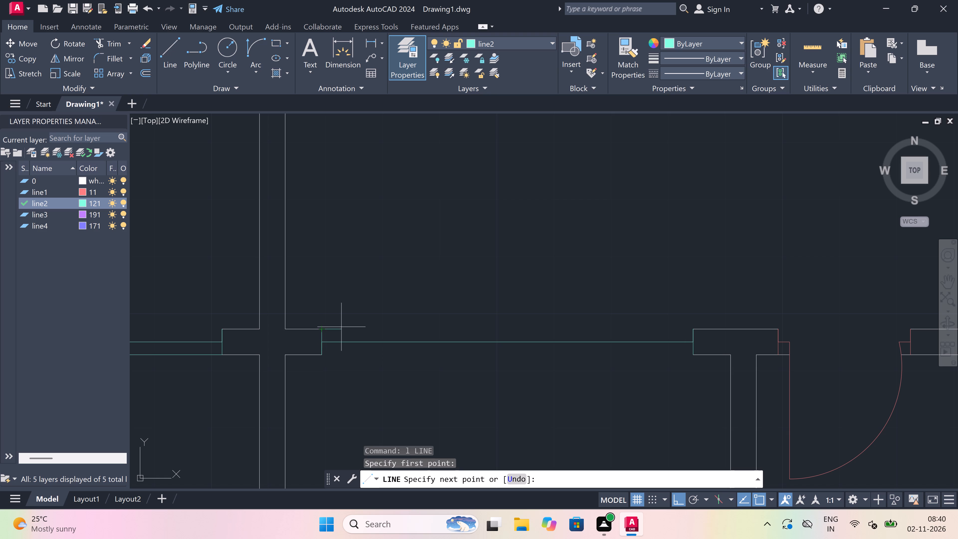
click(690, 327)
key(Escape)
key(space)
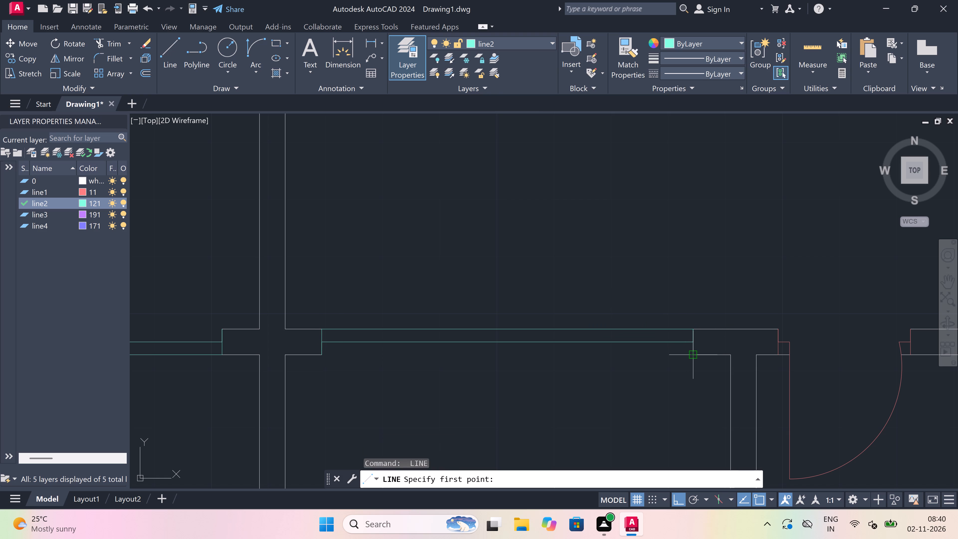
click(692, 352)
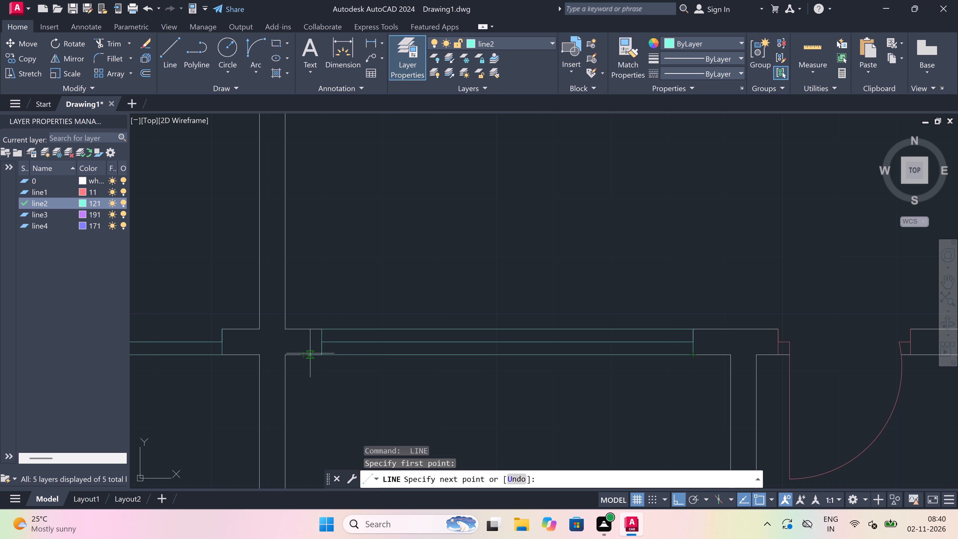
click(322, 356)
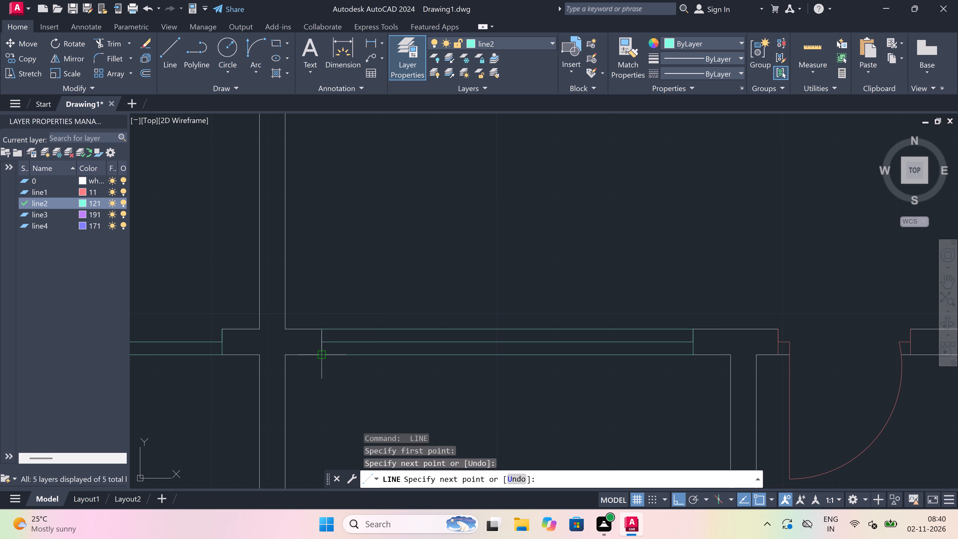
key(Escape)
Draw two short panel-end lines from the centreline, one to the upper edge left of the middle, one to the lower edge right of it.
key(space)
scroll(397, 334, down, 3)
scroll(390, 334, up, 2)
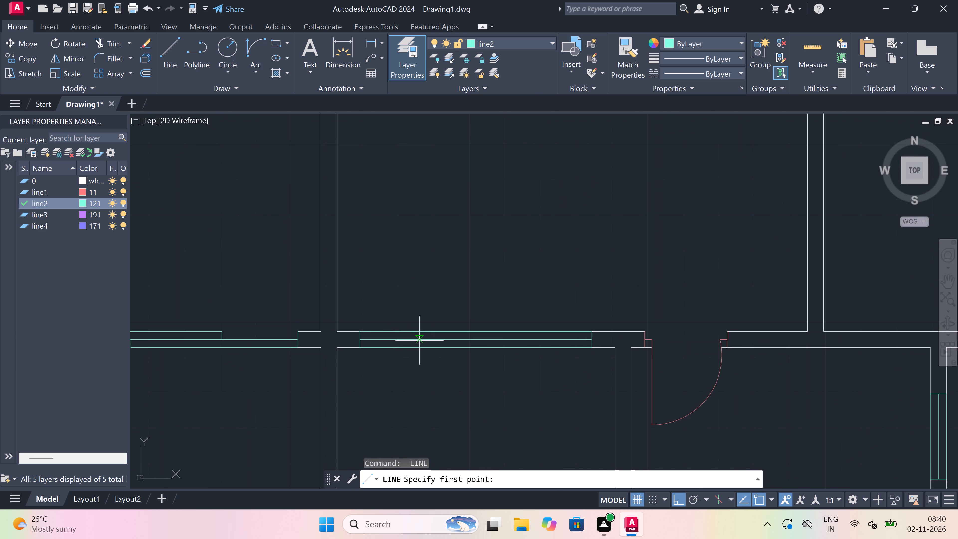
click(422, 339)
click(423, 332)
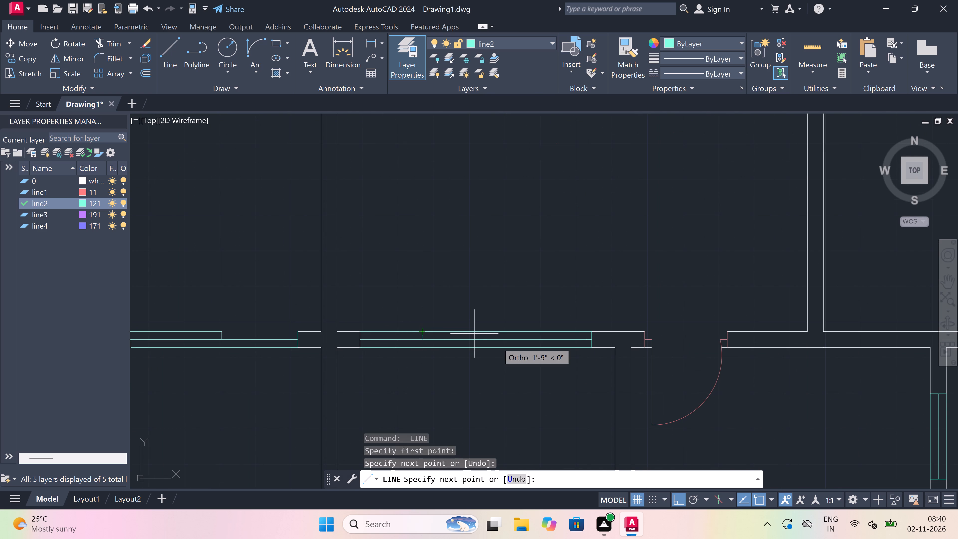
key(Escape)
scroll(518, 352, up, 1)
key(space)
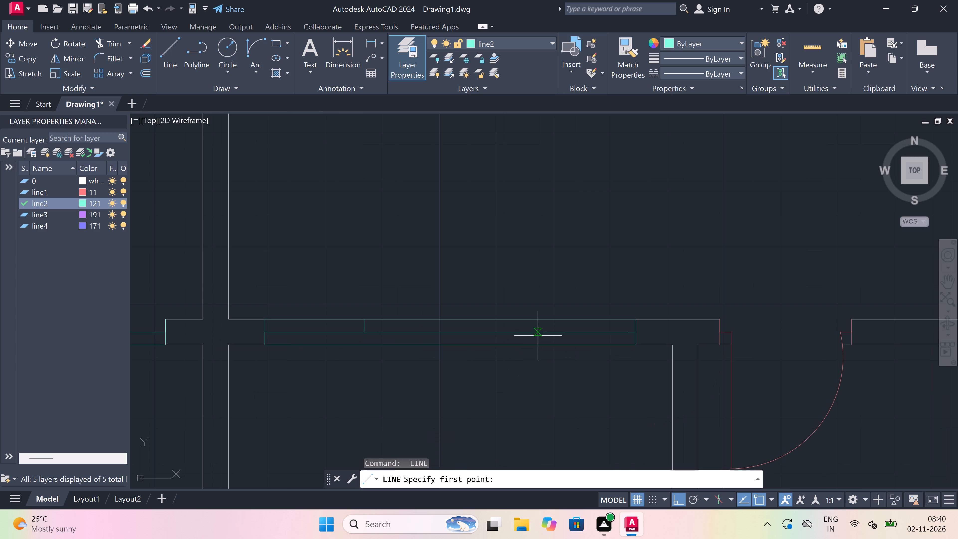
click(538, 333)
click(538, 345)
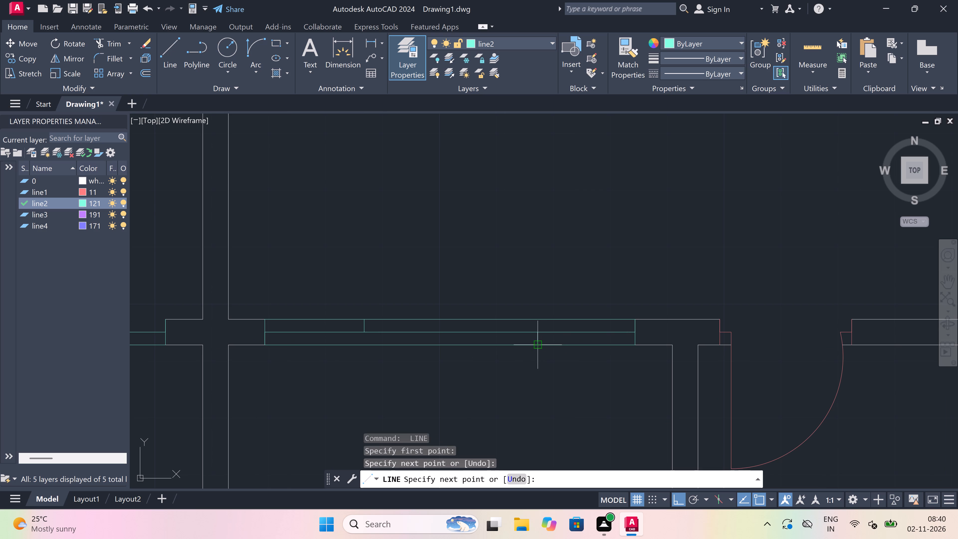
key(Escape)
Trim the lower edge beyond the right panel end and the upper edge beyond the left one, leaving two overlapping sliding panels.
key(t)
key(r)
key(space)
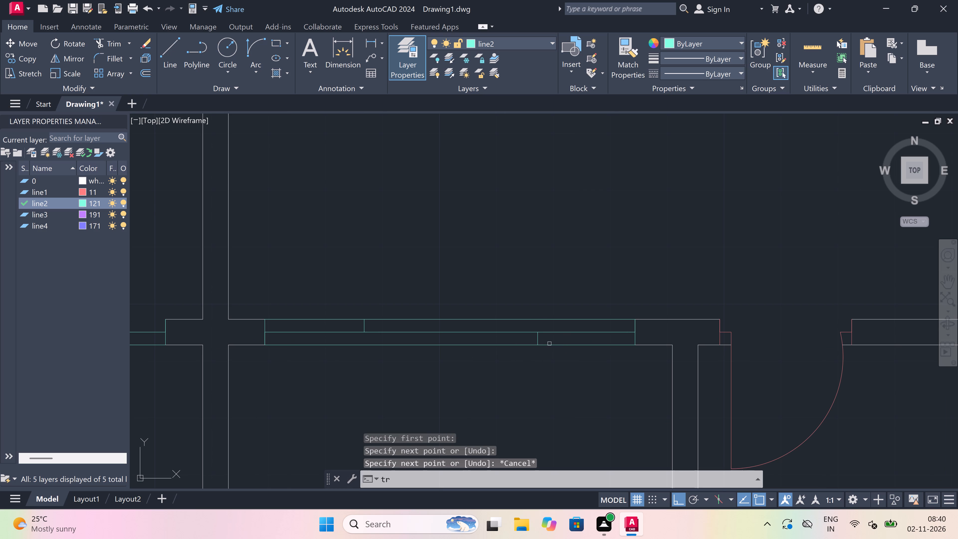
click(550, 344)
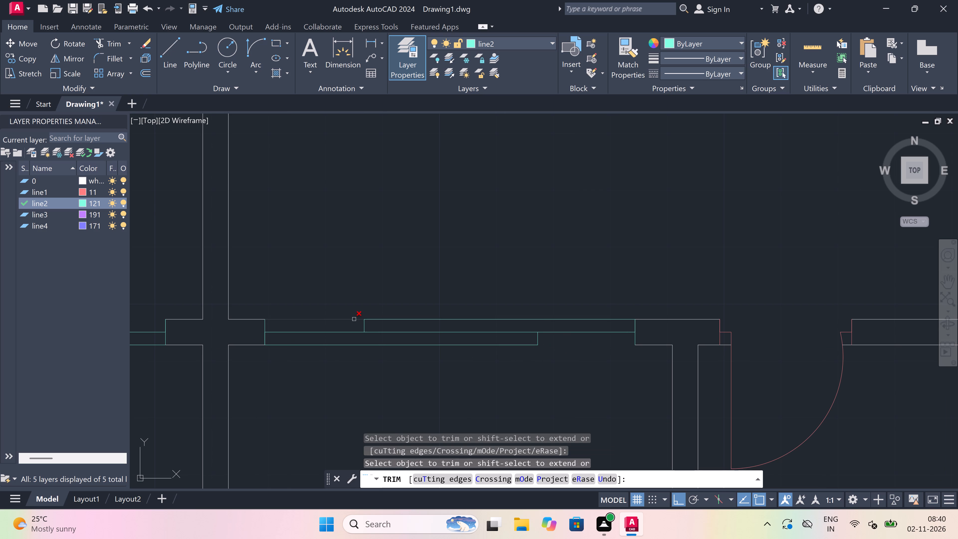
click(354, 319)
key(Escape)
Draw a jamb line across the wall below the left central top room, just right of that room's left wall.
scroll(494, 279, down, 3)
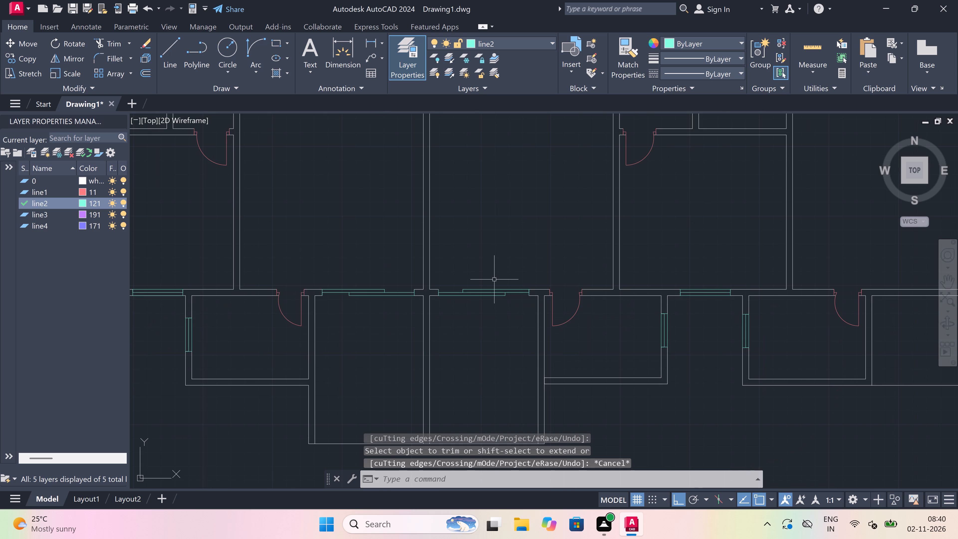
scroll(491, 292, down, 2)
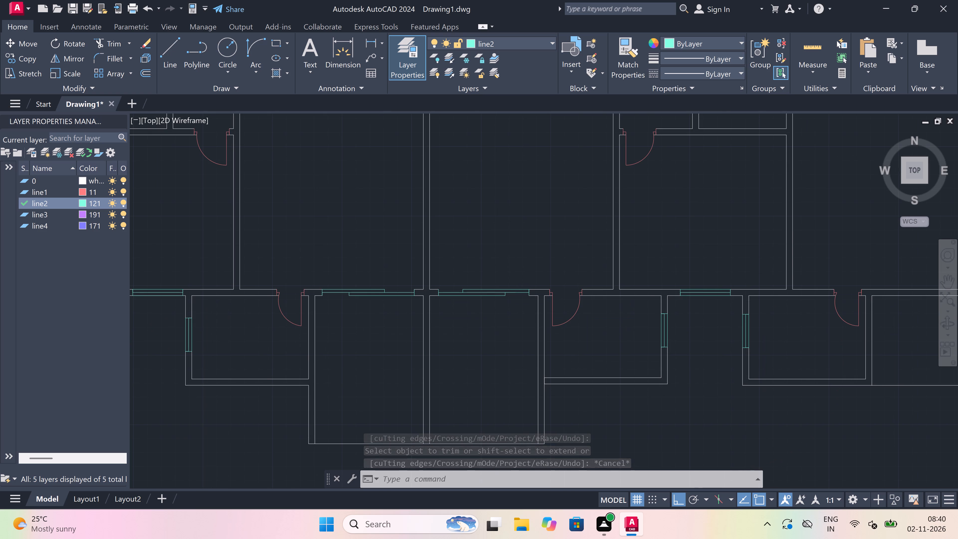
scroll(491, 292, down, 4)
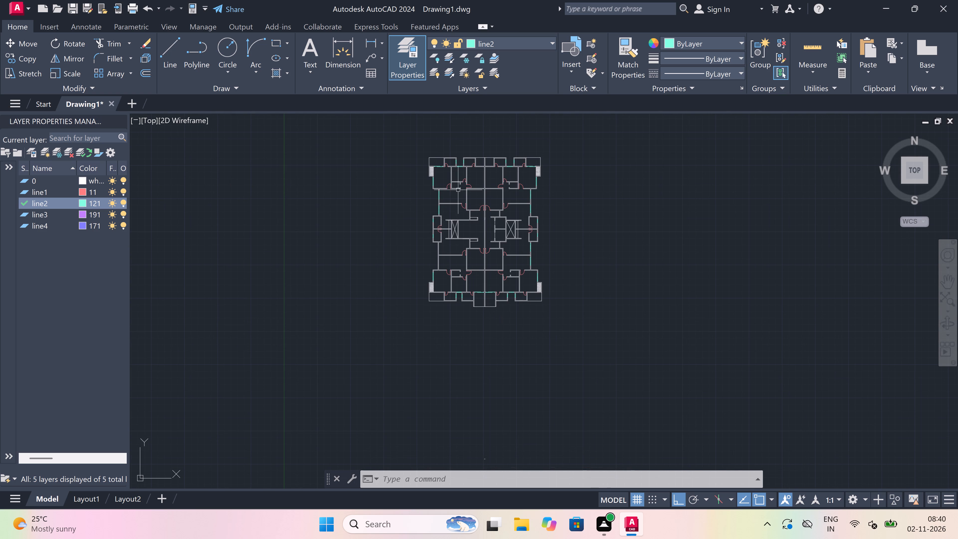
scroll(470, 155, up, 3)
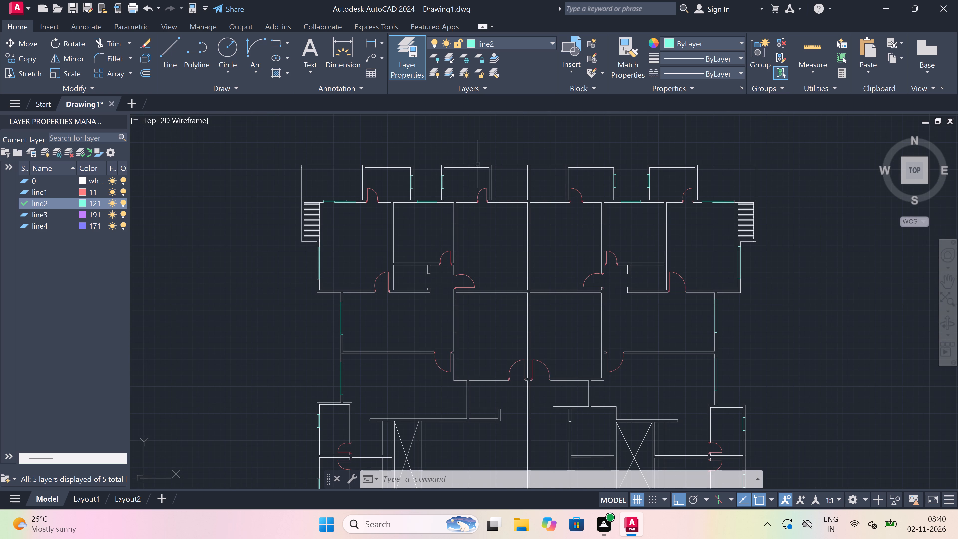
scroll(437, 218, down, 2)
scroll(463, 217, up, 2)
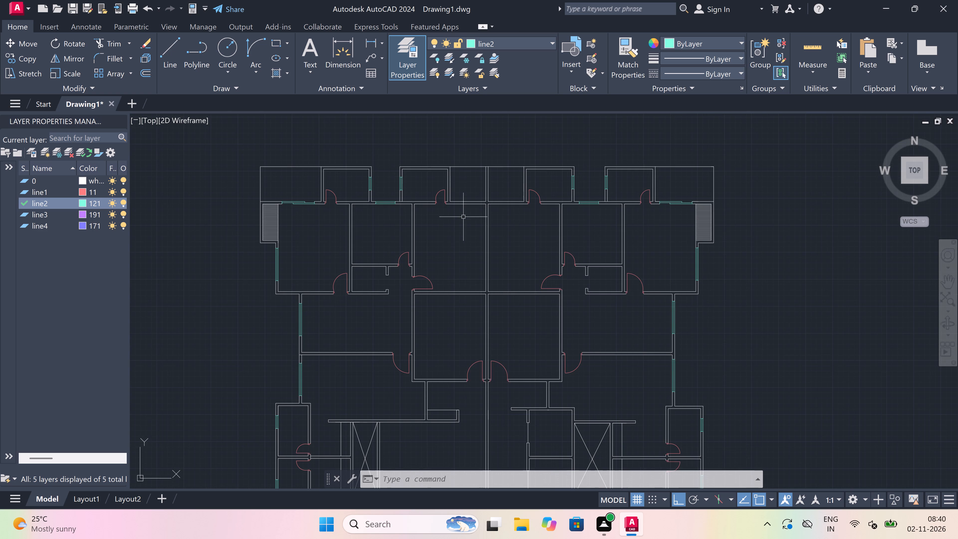
scroll(459, 170, up, 2)
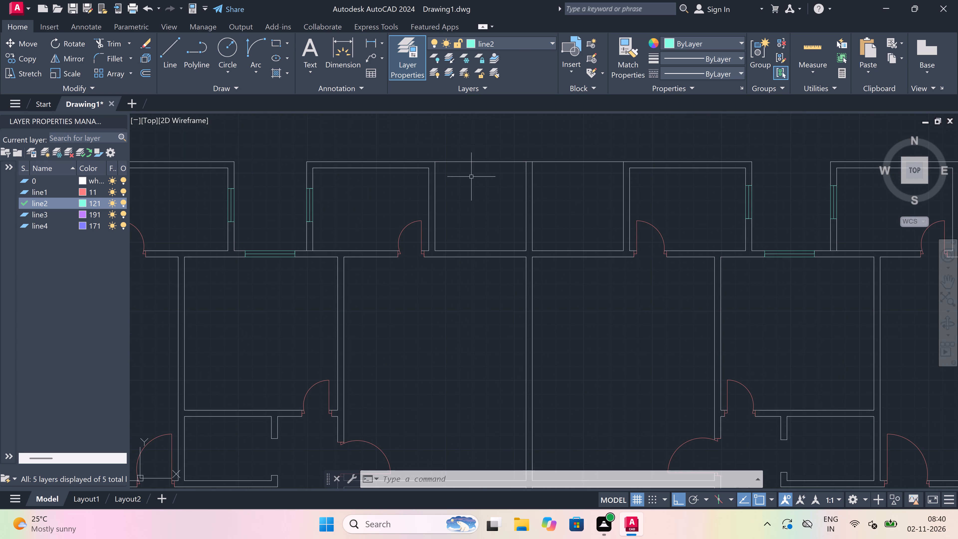
scroll(471, 177, up, 1)
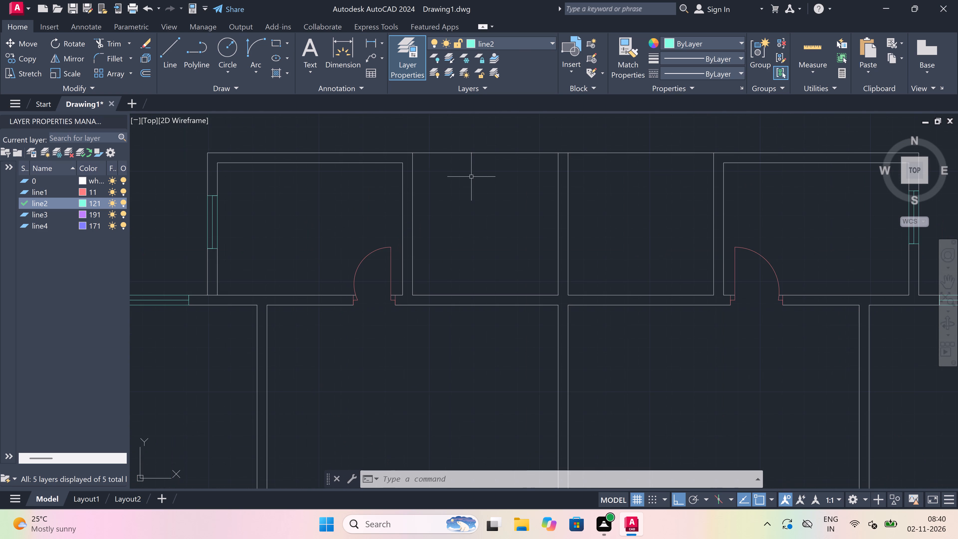
text(l)
key(space)
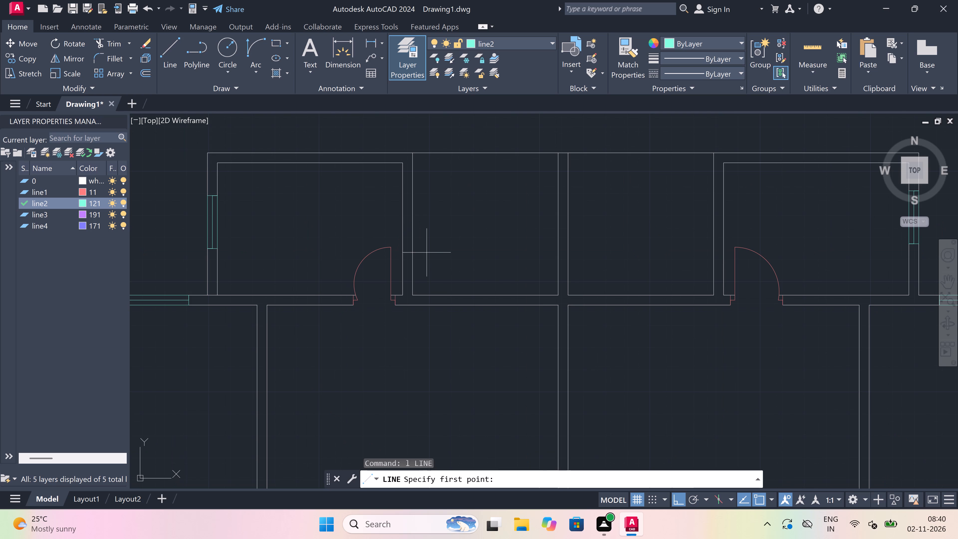
scroll(425, 271, up, 1)
click(425, 308)
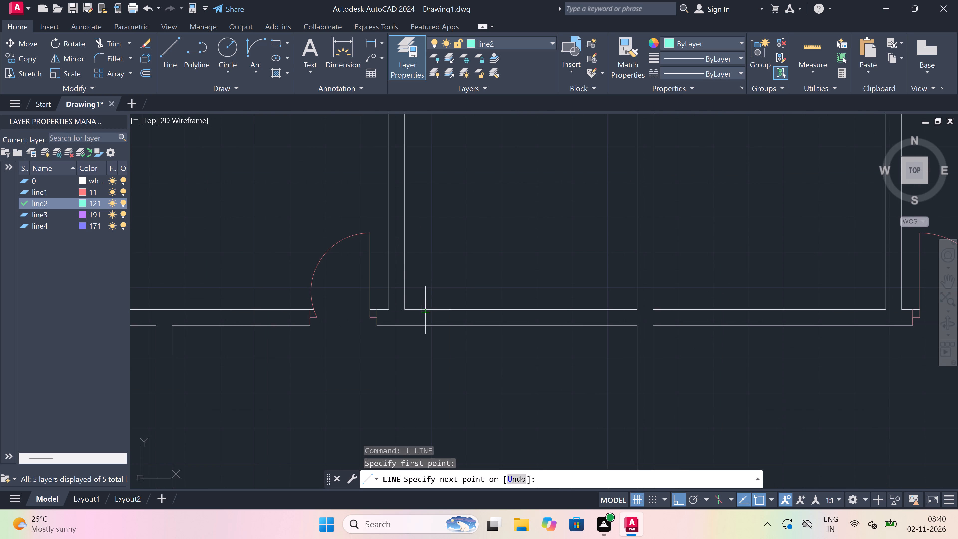
click(425, 323)
Continue with a centreline from that jamb's midpoint toward the central wall, ending in a second full-thickness jamb.
click(424, 319)
scroll(500, 317, up, 3)
scroll(502, 317, down, 2)
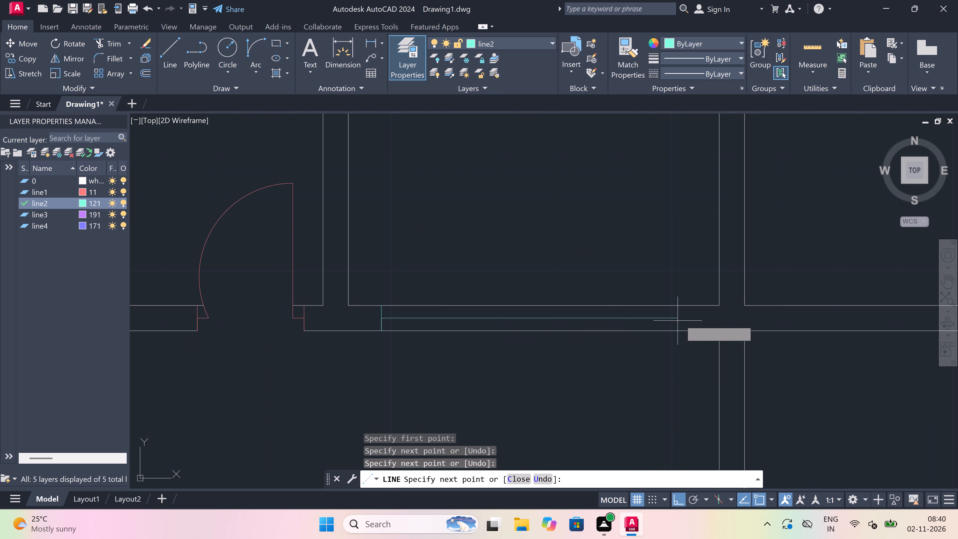
click(691, 318)
click(691, 308)
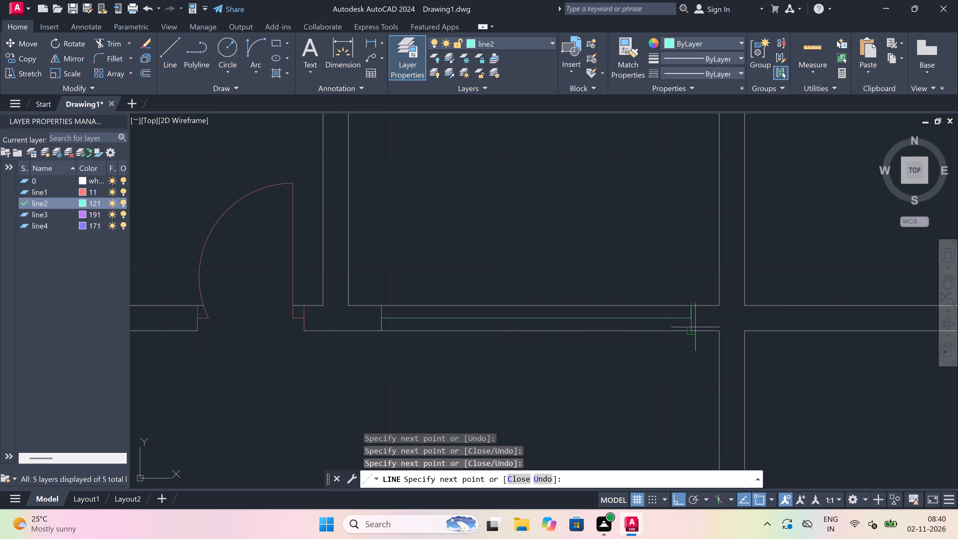
click(694, 330)
key(Escape)
Trim both wall face lines between the jambs of the opening below the left central top room, leaving only its centreline.
key(t)
key(r)
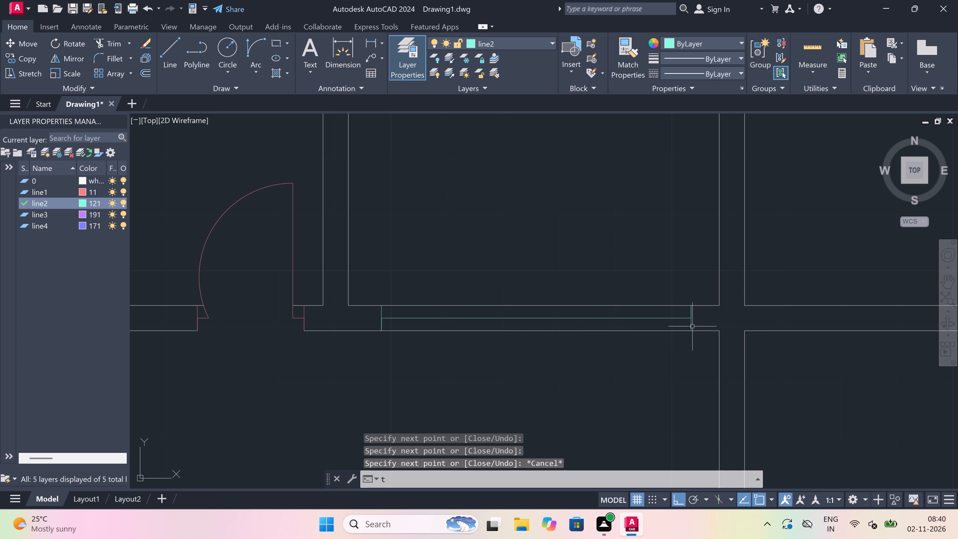
key(space)
click(628, 331)
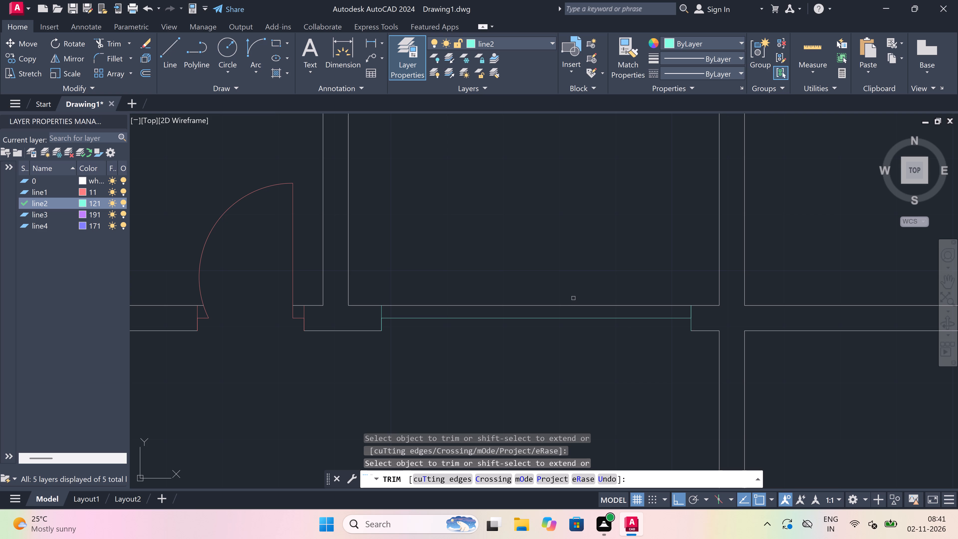
click(570, 306)
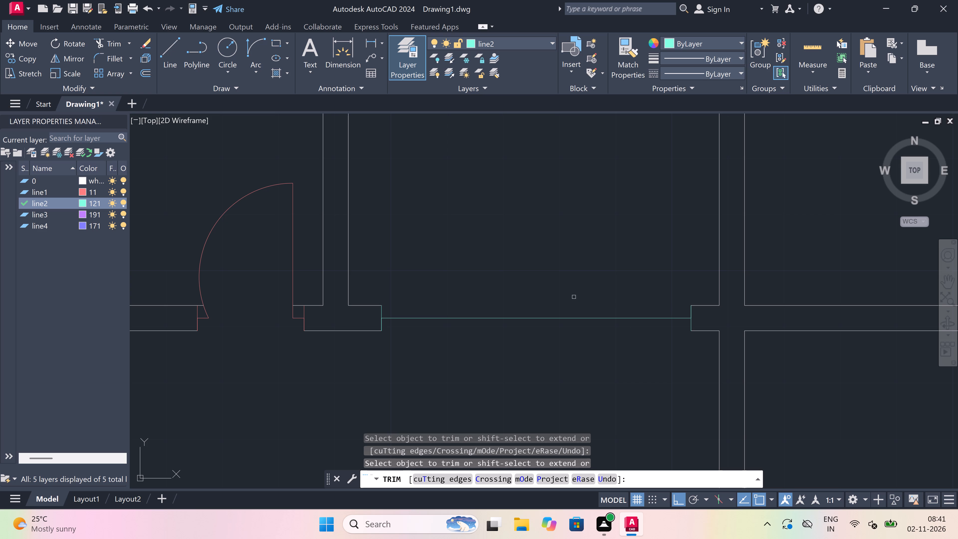
key(Escape)
Draw the upper and lower edge lines between the two jambs of the opening below the left central top room.
key(l)
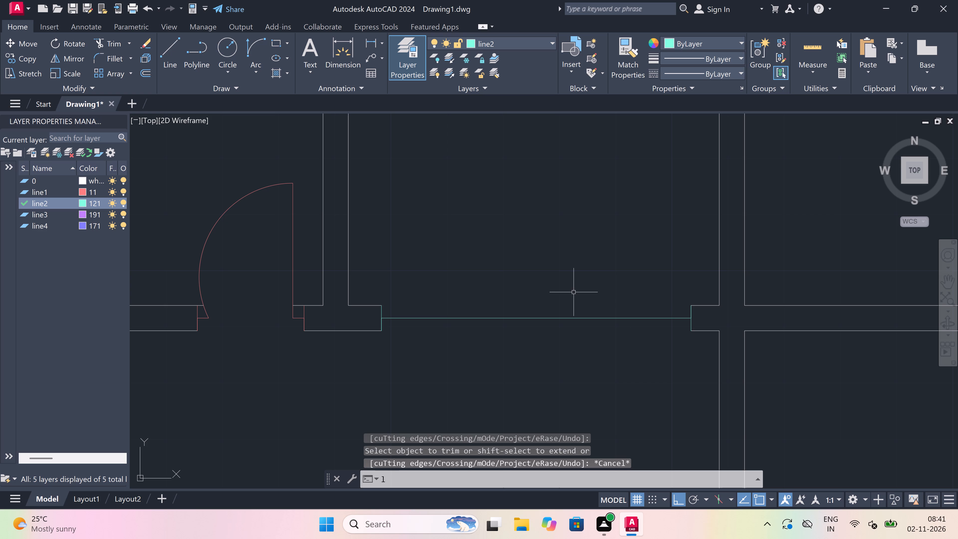
key(space)
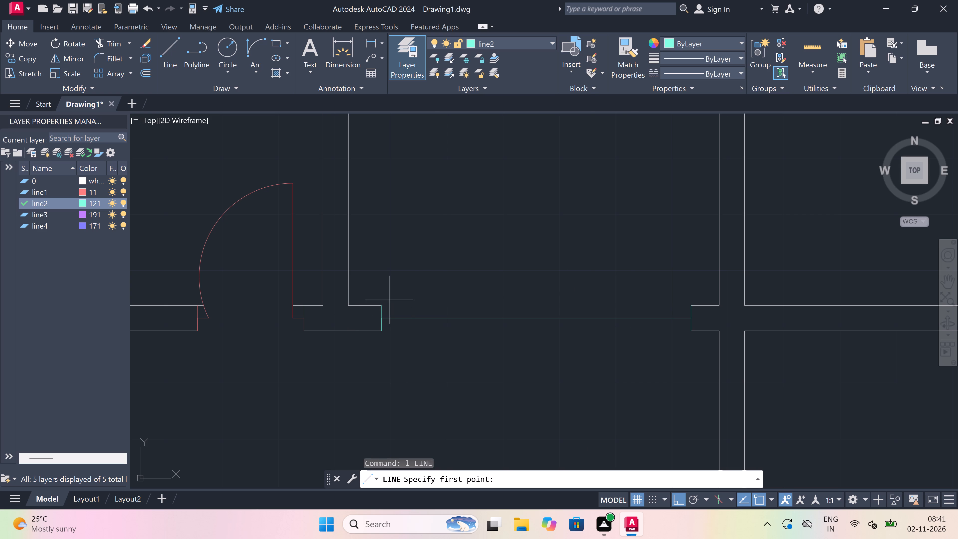
click(385, 301)
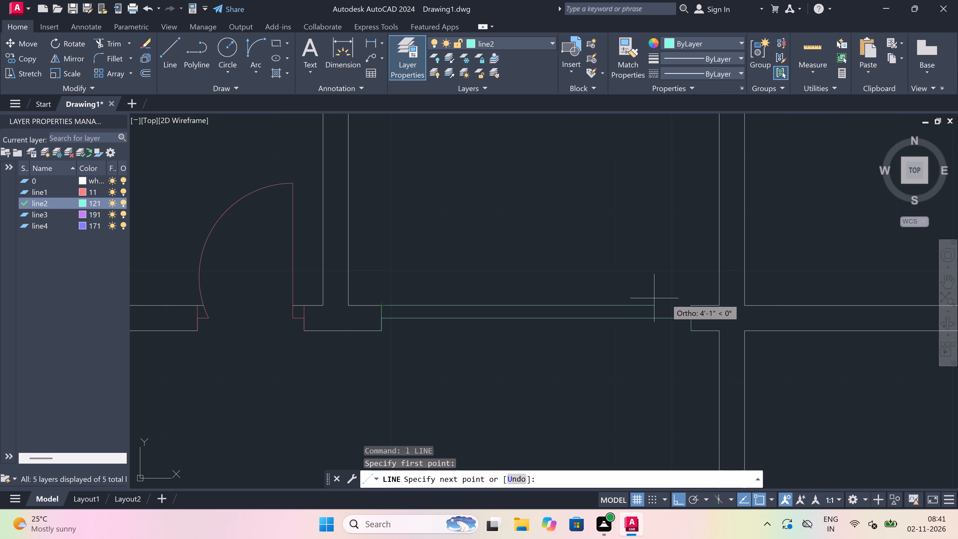
click(696, 302)
key(Escape)
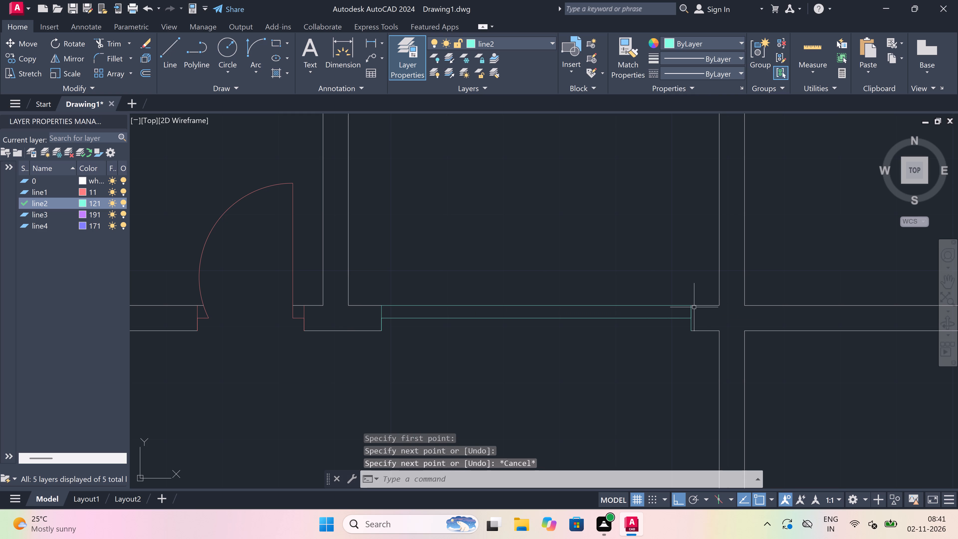
key(space)
drag(688, 331, 686, 329)
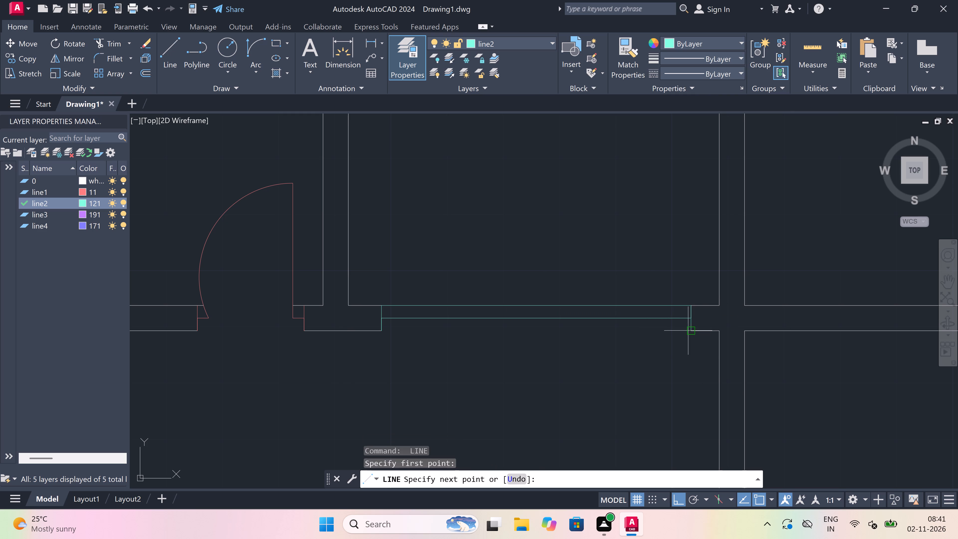
click(383, 329)
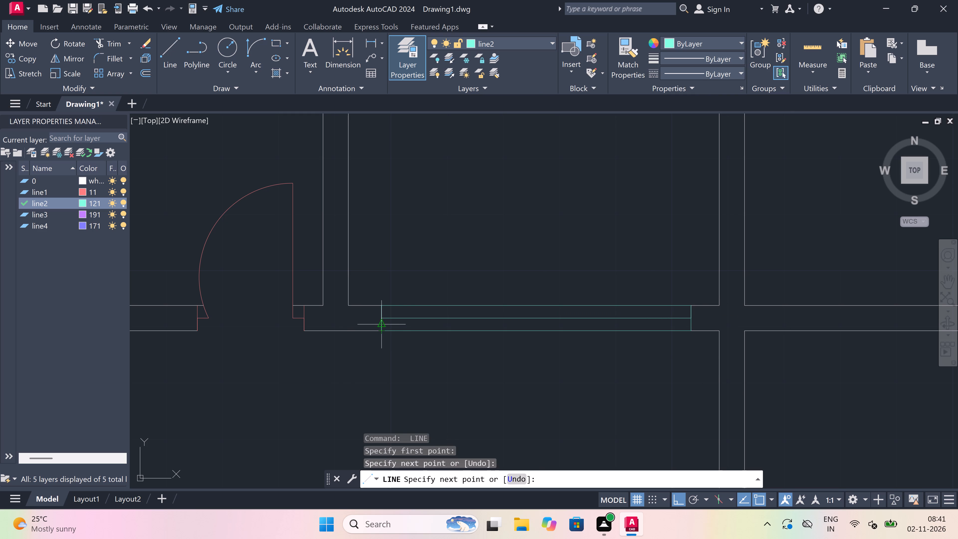
key(Escape)
In the left central opening, draw short panel-end lines from centreline to upper edge near its right part and to lower edge near its left part.
key(space)
click(599, 315)
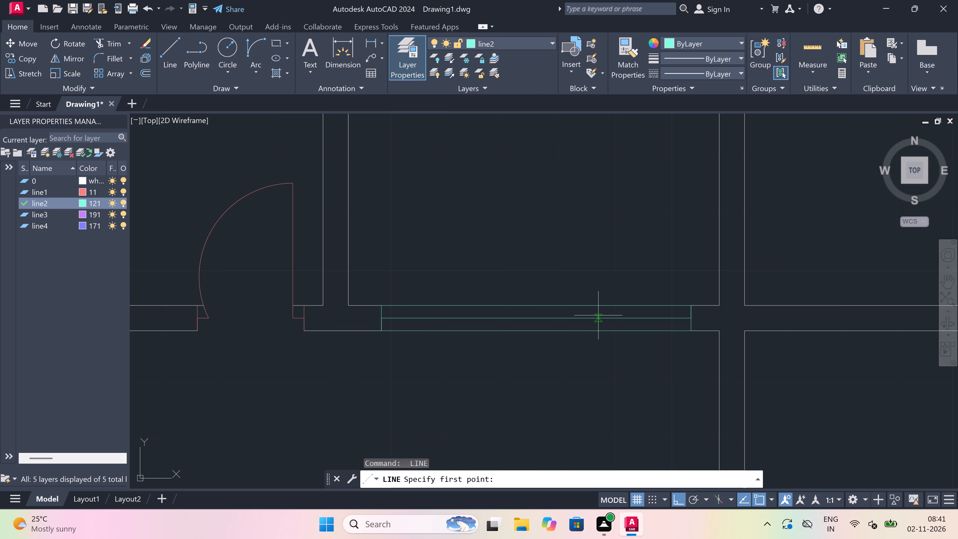
click(598, 306)
key(Escape)
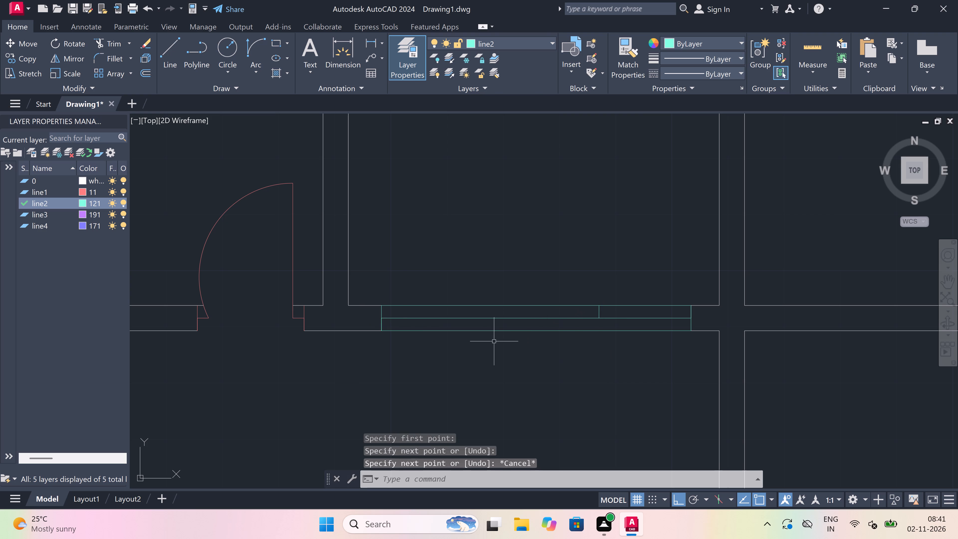
key(space)
click(470, 320)
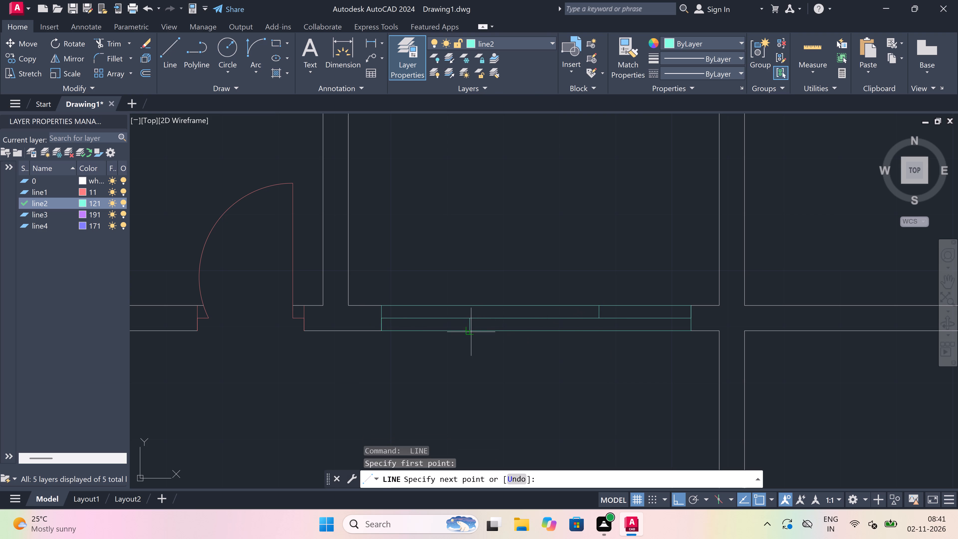
click(471, 333)
key(Escape)
Trim the lower edge beyond the left panel end and the upper edge beyond the right panel end, leaving two overlapping panels.
key(t)
key(r)
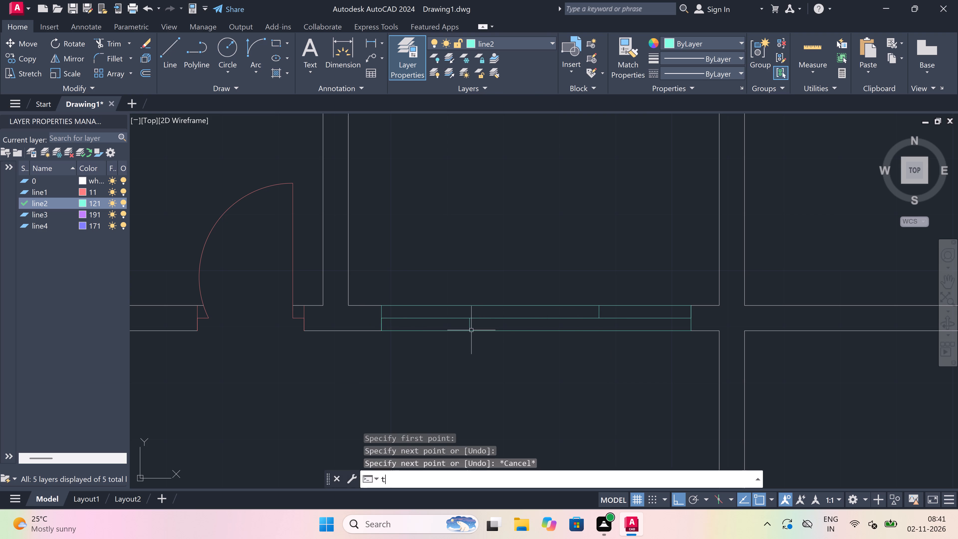
key(space)
click(441, 331)
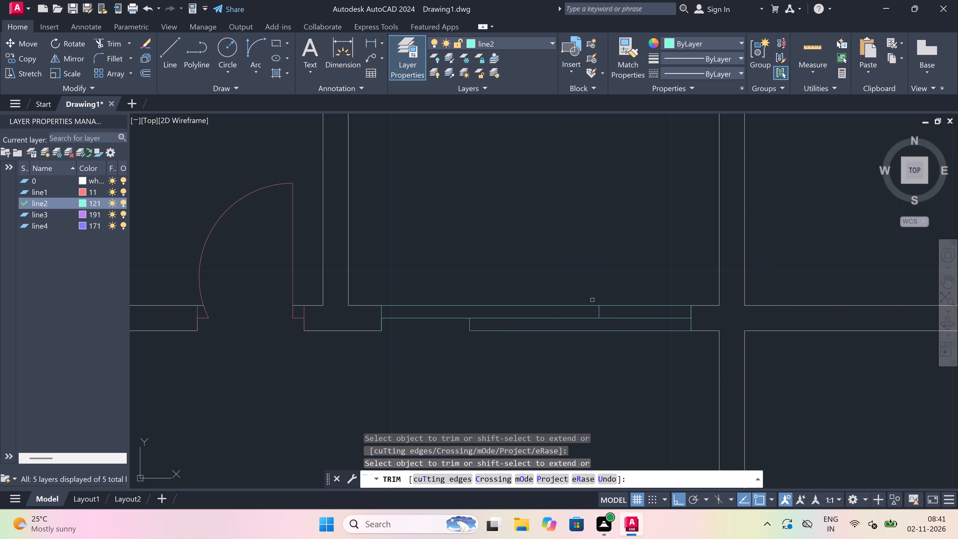
click(629, 305)
key(Escape)
Draw a jamb line across the wall below the right central top room, just right of the central wall.
scroll(530, 298, down, 4)
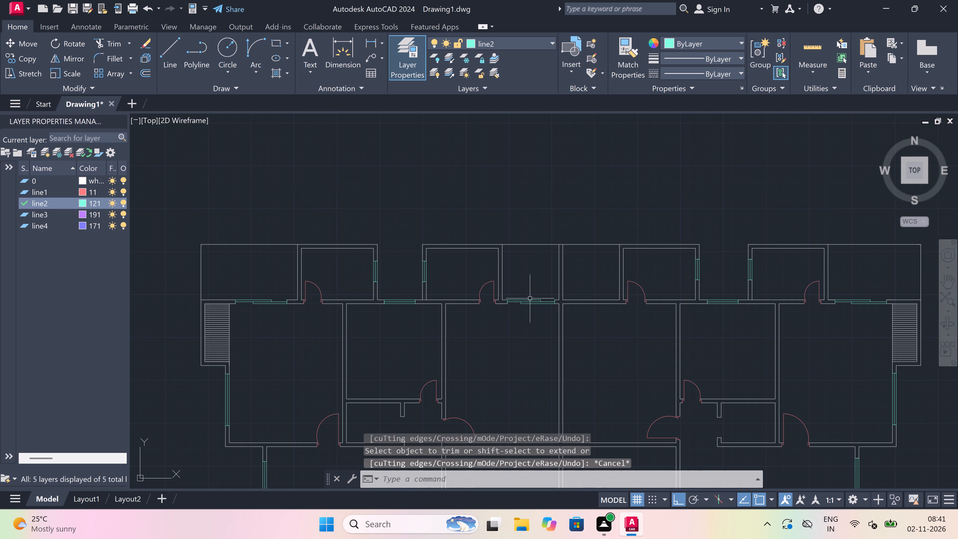
key(l)
key(space)
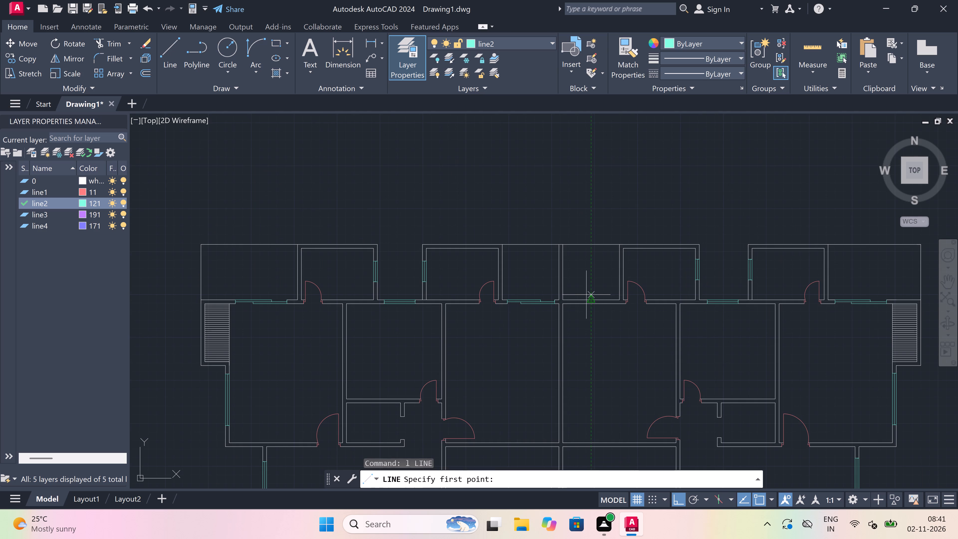
scroll(600, 295, up, 2)
scroll(556, 314, up, 3)
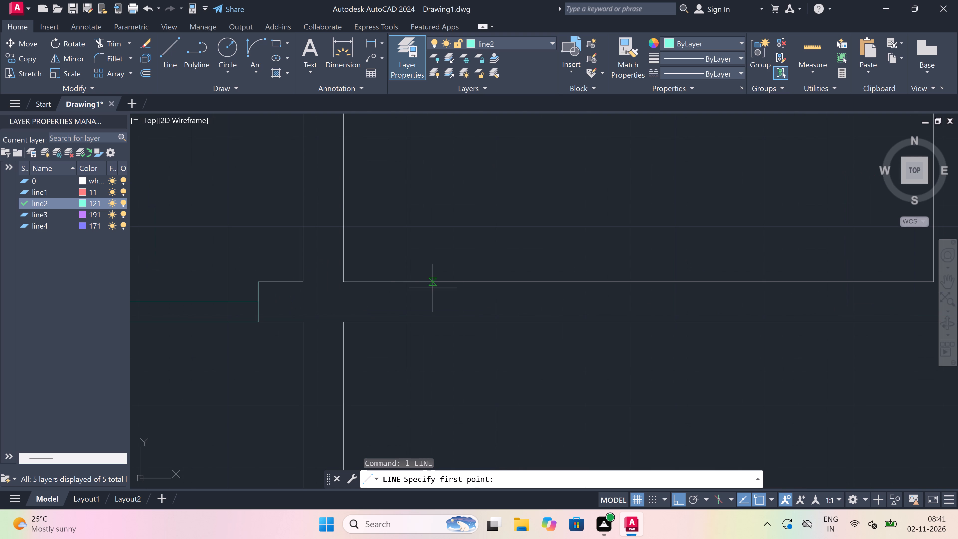
click(378, 281)
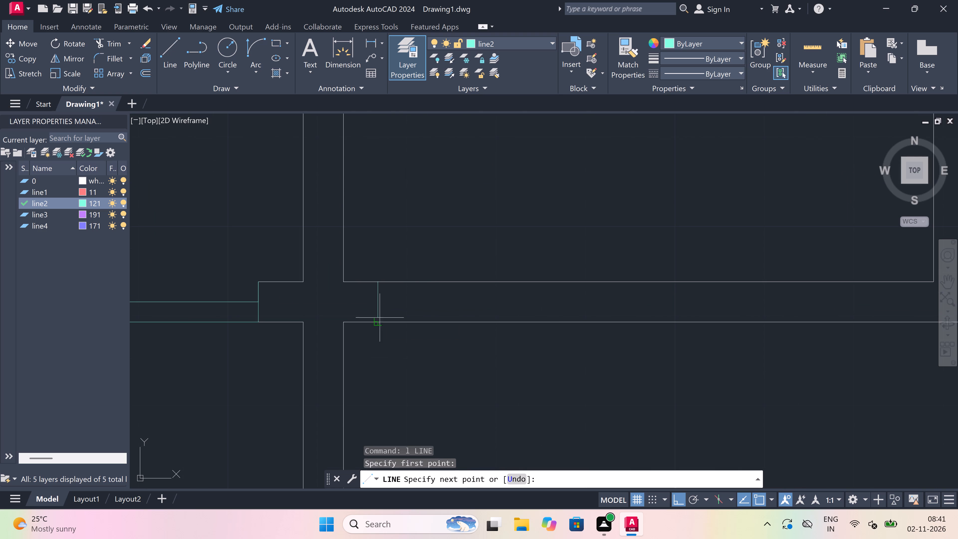
click(380, 320)
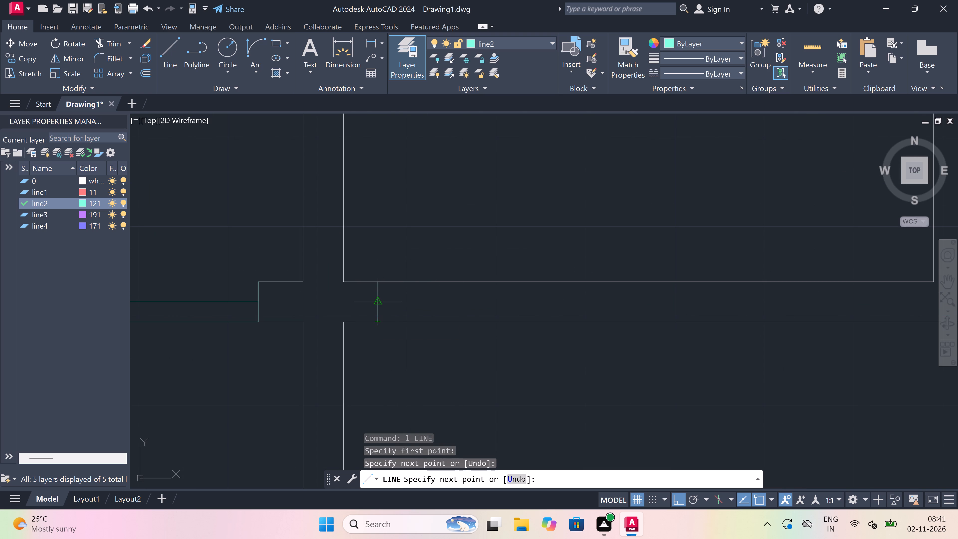
Continue with a centreline from that jamb's midpoint toward the room's right wall, ending in a second full-thickness jamb.
click(380, 300)
scroll(463, 298, down, 3)
scroll(513, 302, up, 3)
scroll(569, 299, down, 3)
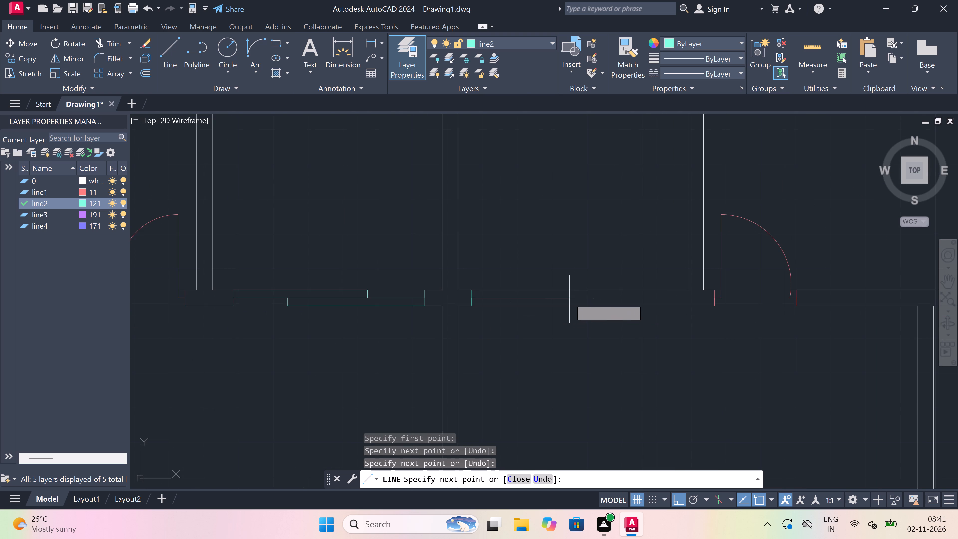
scroll(667, 302, up, 2)
click(697, 292)
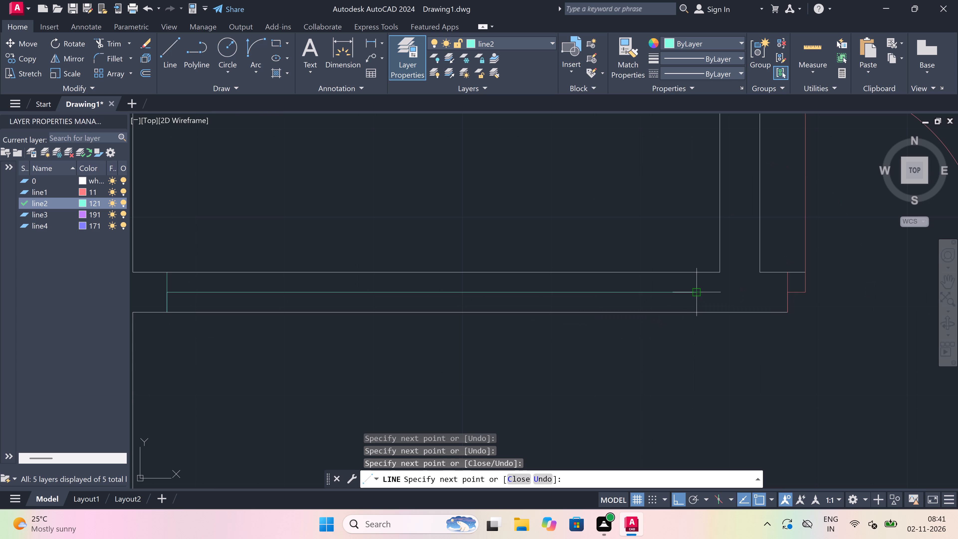
key(ctrl+z)
click(672, 291)
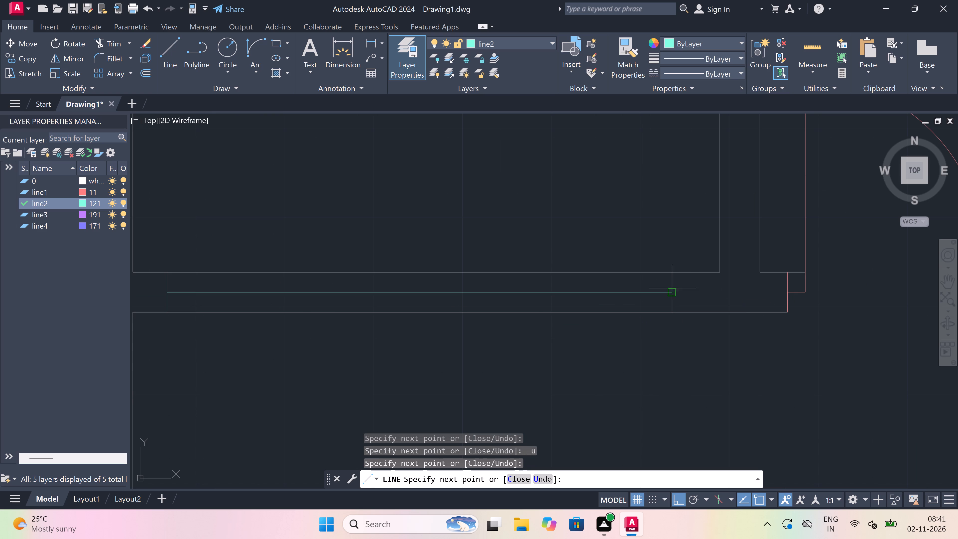
click(667, 274)
click(672, 312)
key(Escape)
Trim both wall face lines between the jambs of the opening below the right central top room, leaving only its centreline.
scroll(673, 311, down, 2)
scroll(543, 301, up, 2)
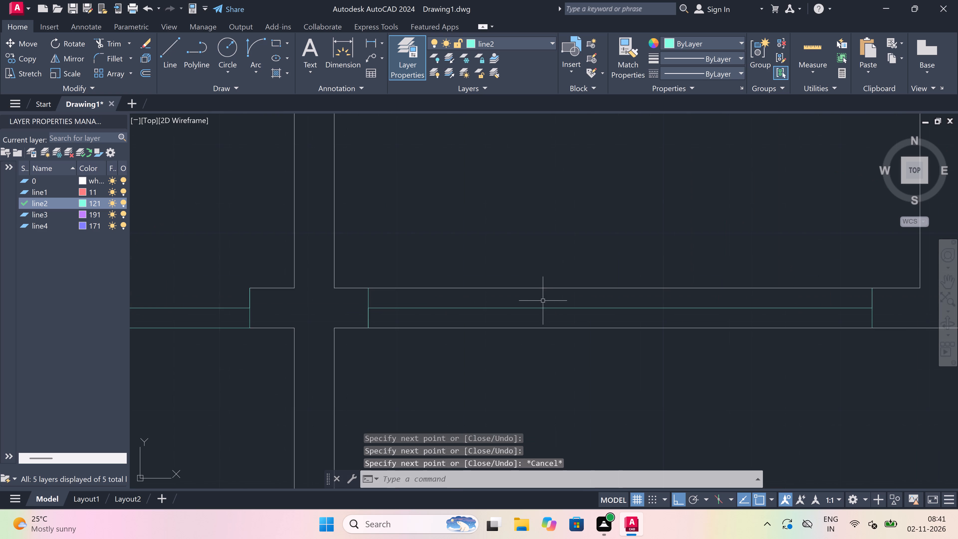
scroll(543, 300, down, 1)
key(t)
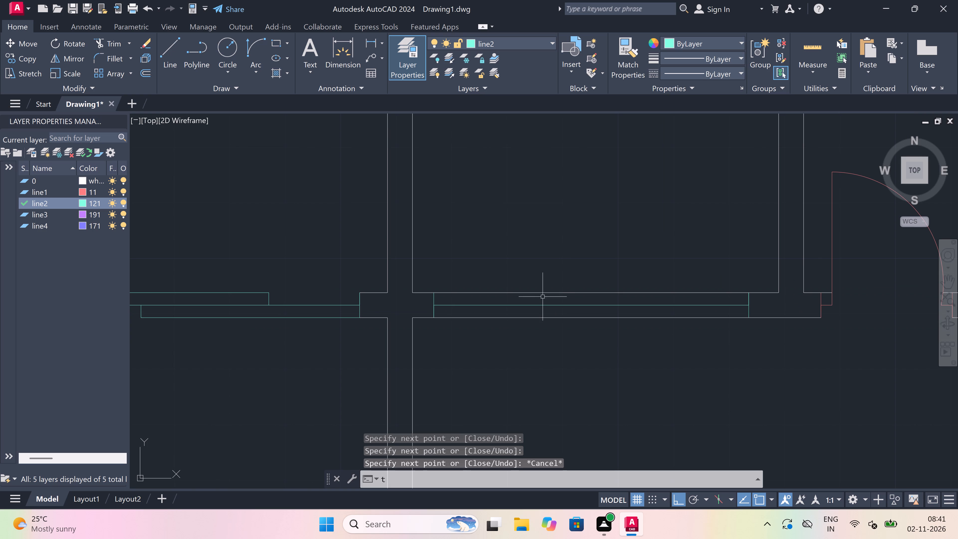
key(r)
key(space)
click(552, 294)
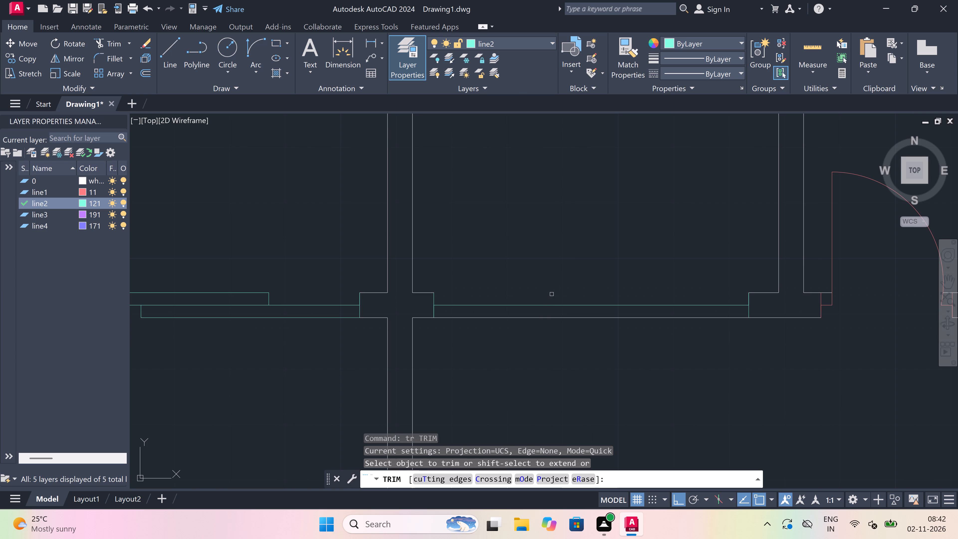
click(560, 317)
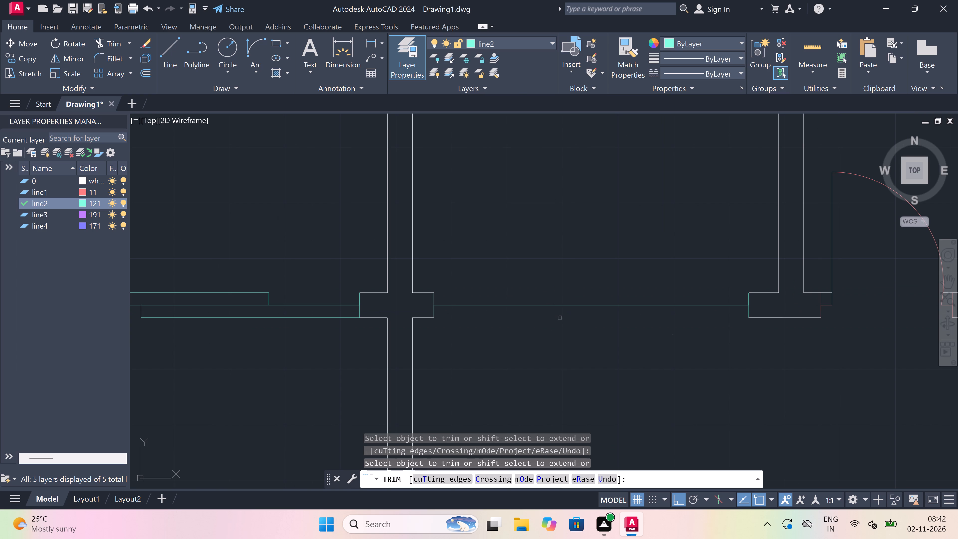
key(Escape)
Draw the upper and lower edge lines between the two jambs of the opening below the right central top room.
key(l)
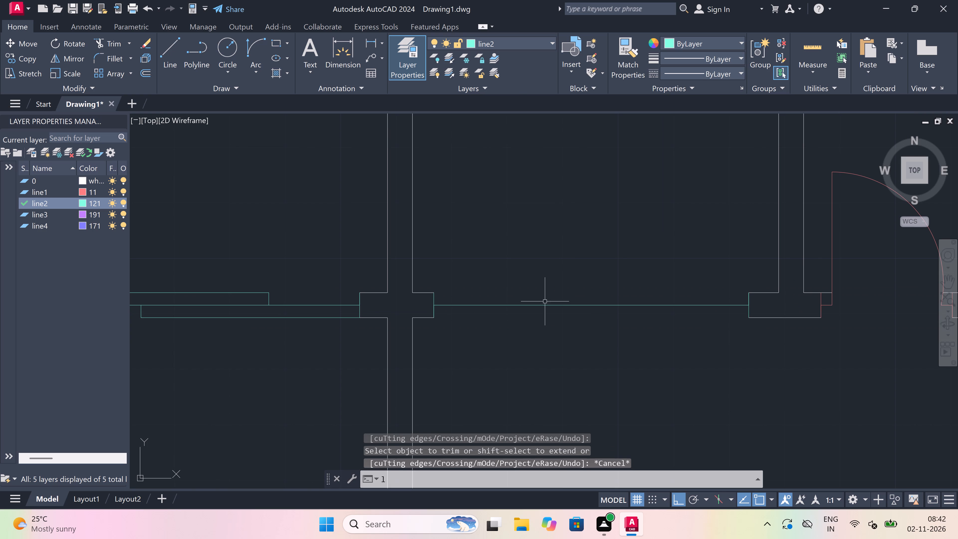
key(space)
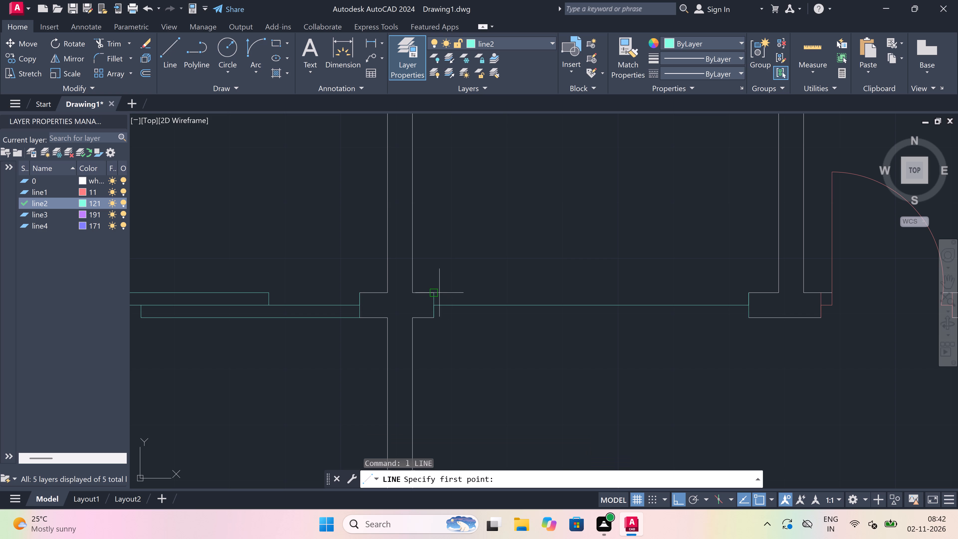
drag(435, 291, 441, 291)
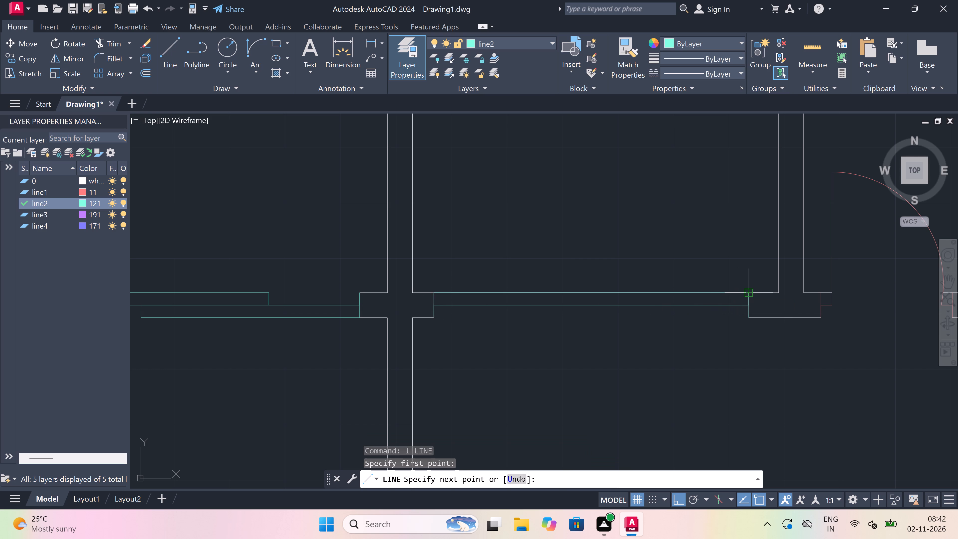
click(751, 291)
key(Escape)
key(space)
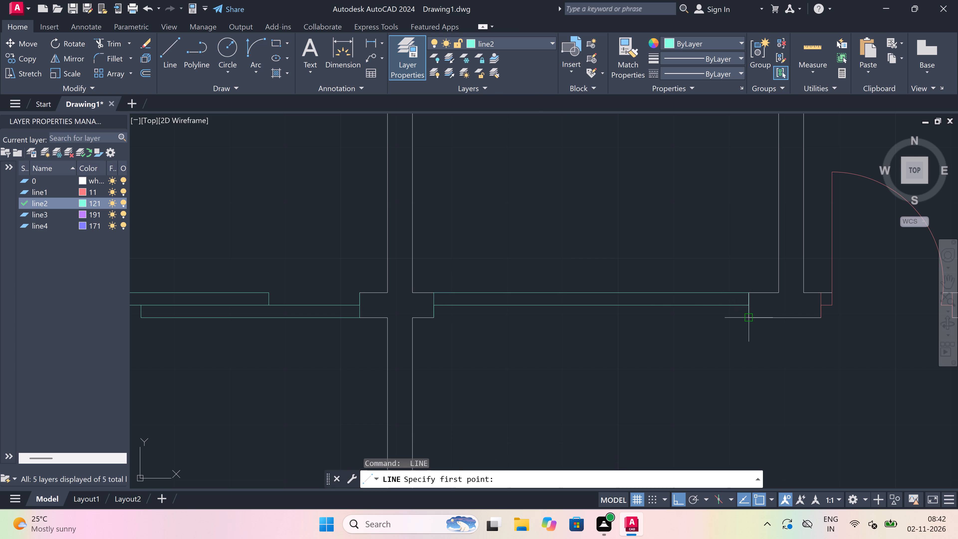
drag(746, 317, 734, 317)
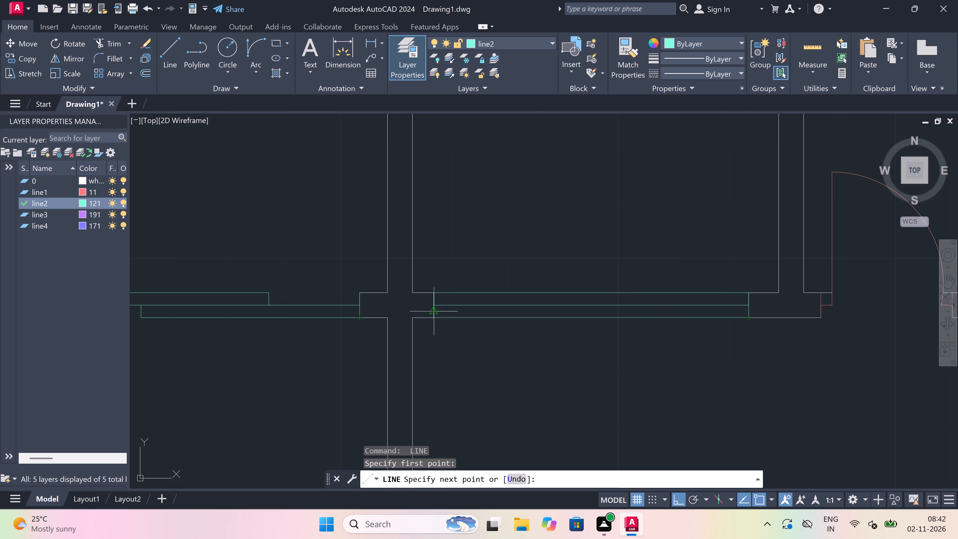
click(432, 314)
scroll(431, 315, up, 3)
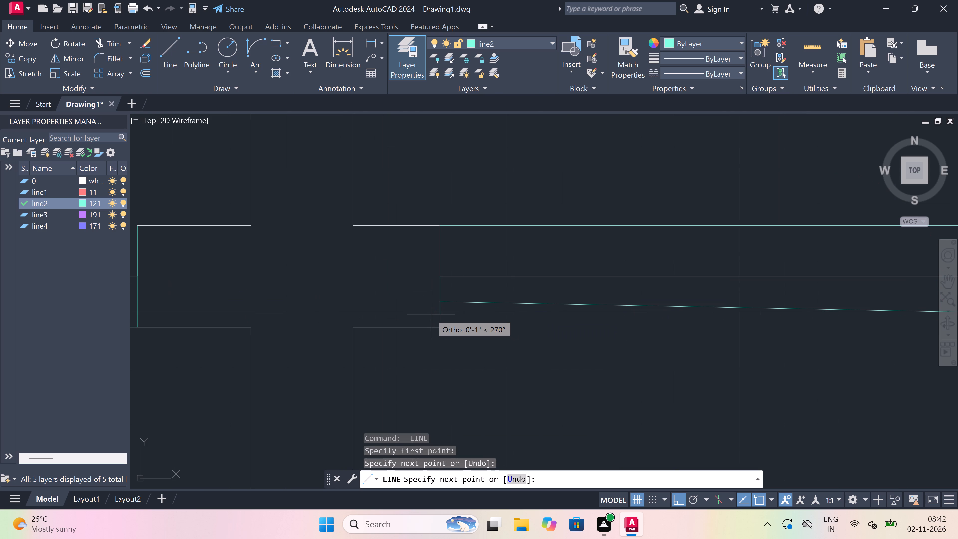
key(ctrl+z)
scroll(435, 319, up, 2)
click(431, 314)
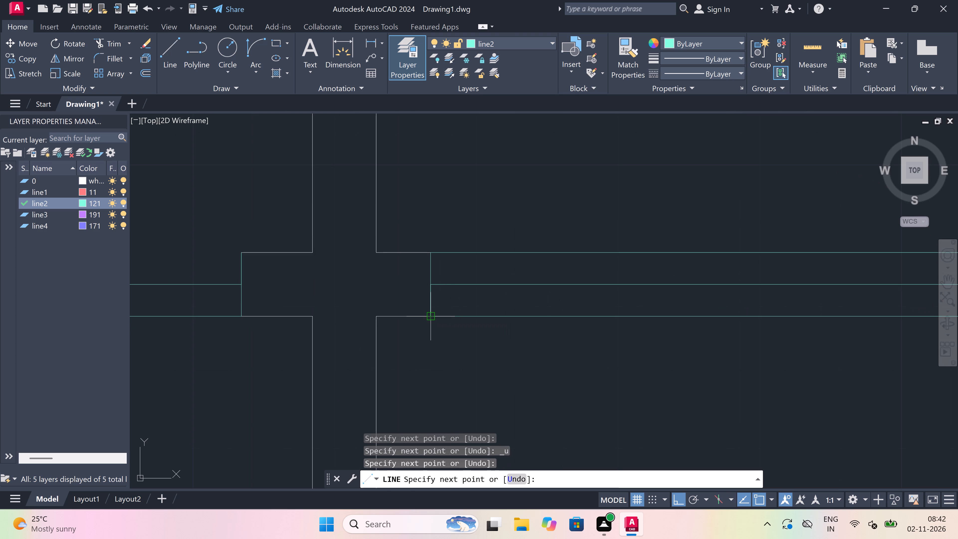
key(Escape)
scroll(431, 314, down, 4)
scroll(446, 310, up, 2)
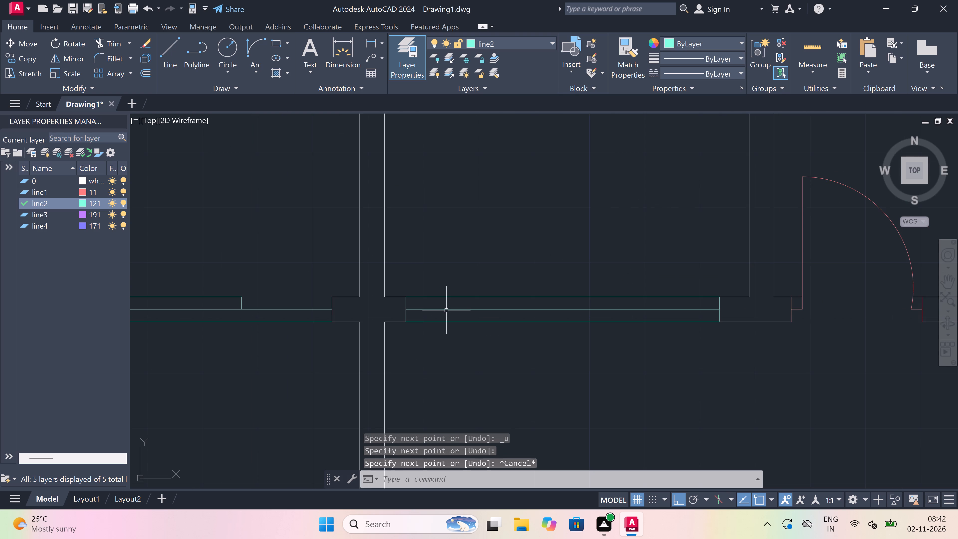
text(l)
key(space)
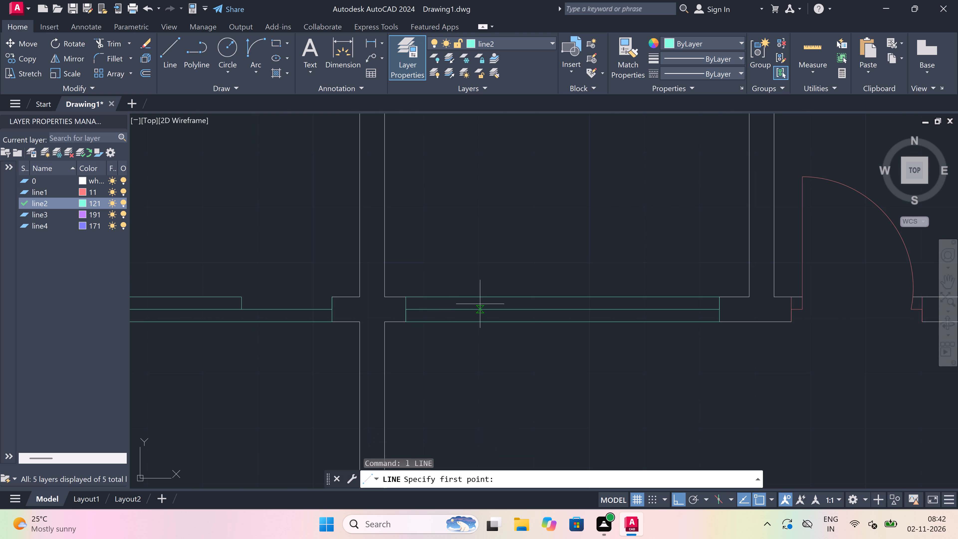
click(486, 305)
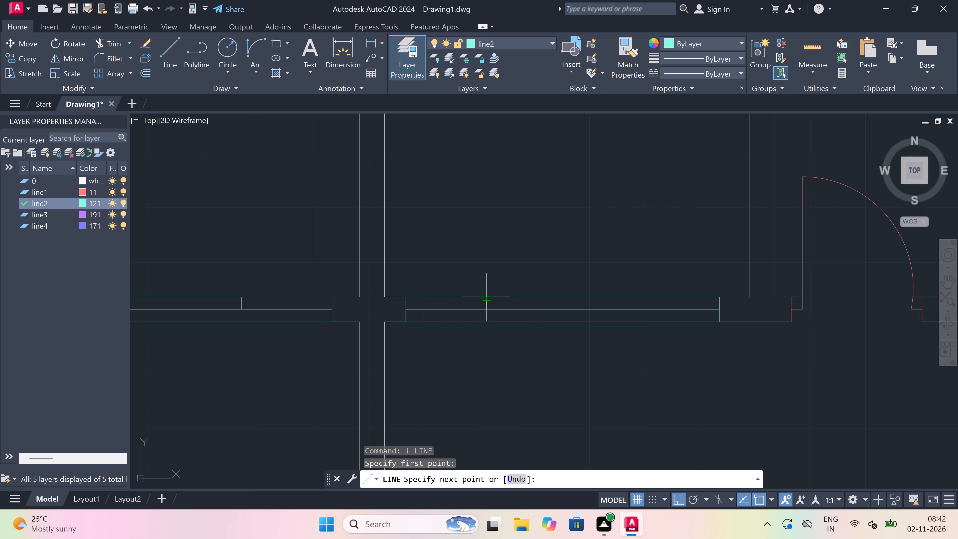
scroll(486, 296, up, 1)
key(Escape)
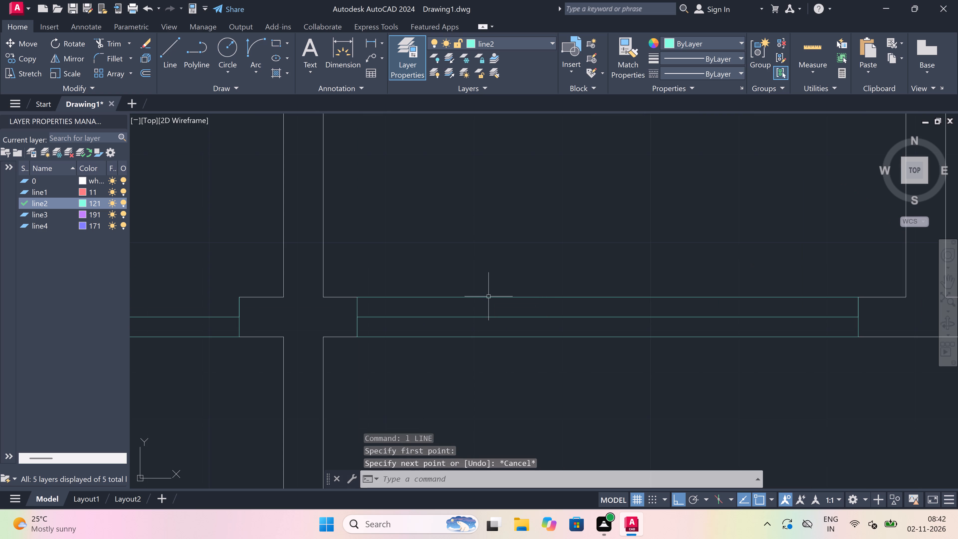
In the right central opening, draw short panel-end lines joining centreline to upper edge near the left jamb and to lower edge toward the right jamb.
key(space)
click(490, 296)
click(489, 316)
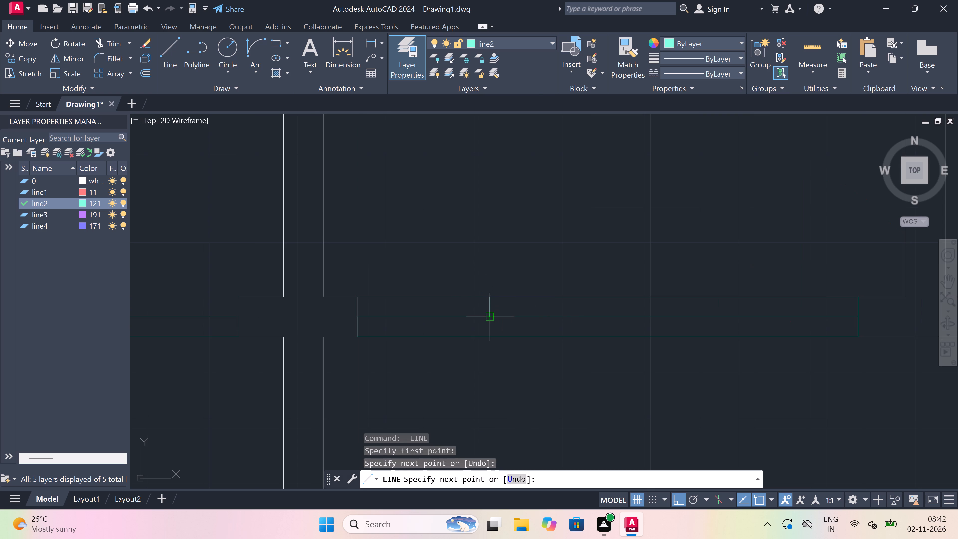
key(Escape)
scroll(490, 314, down, 3)
key(space)
scroll(529, 320, up, 2)
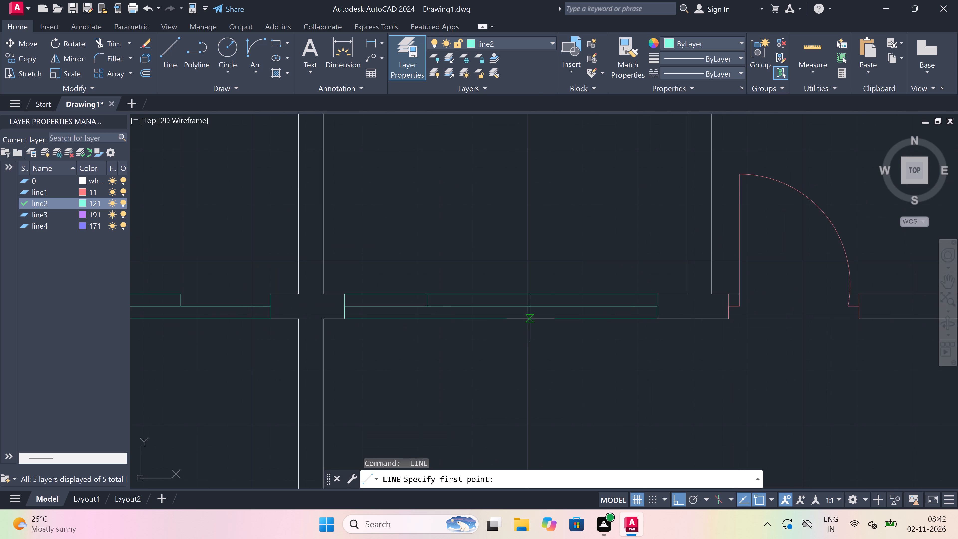
scroll(538, 316, up, 1)
click(574, 302)
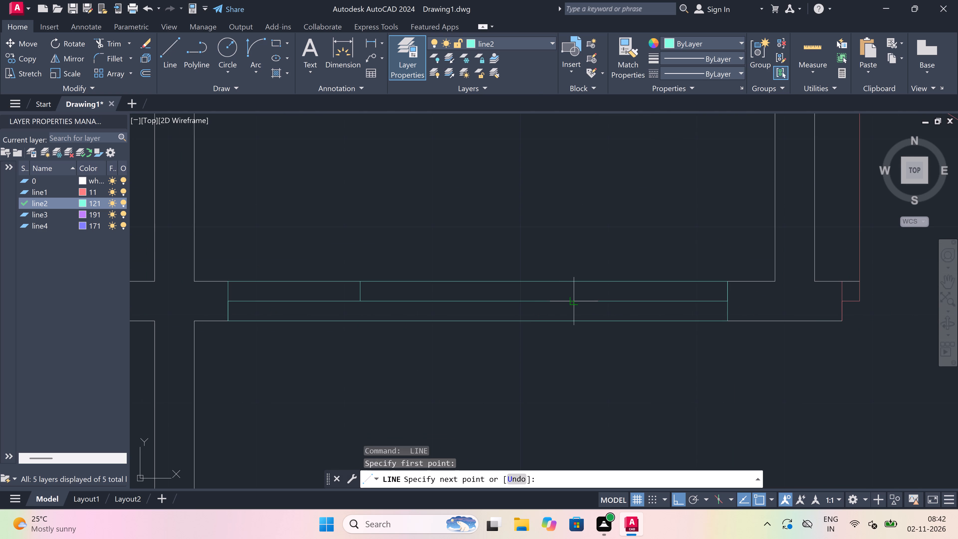
click(575, 317)
key(Escape)
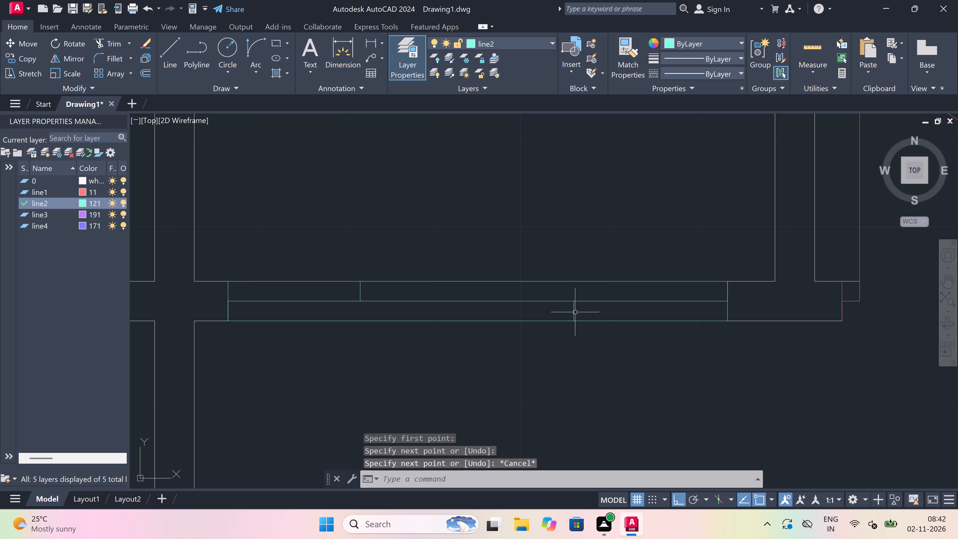
In the opening below the right central top room, trim the lower edge right of its panel end and the upper edge left of its panel end.
key(t)
text(r)
key(space)
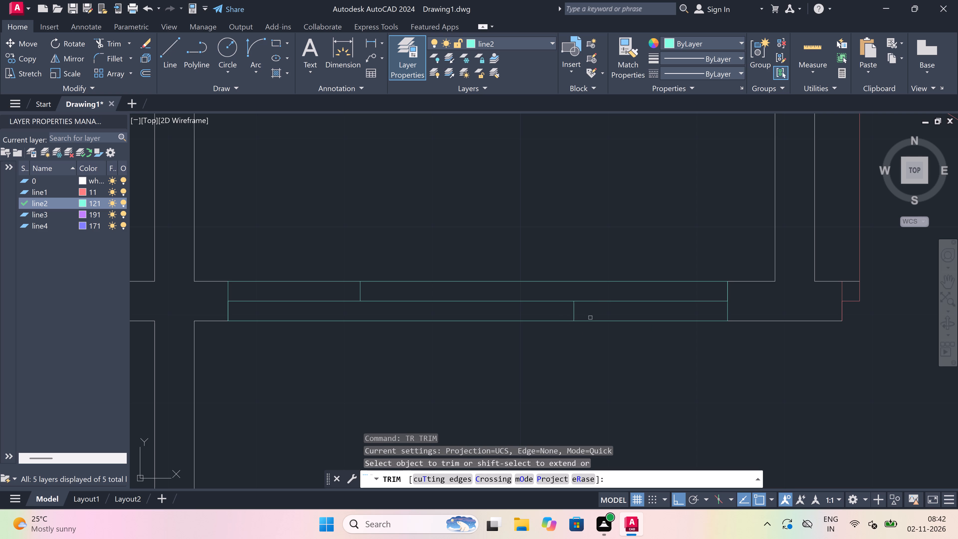
click(593, 320)
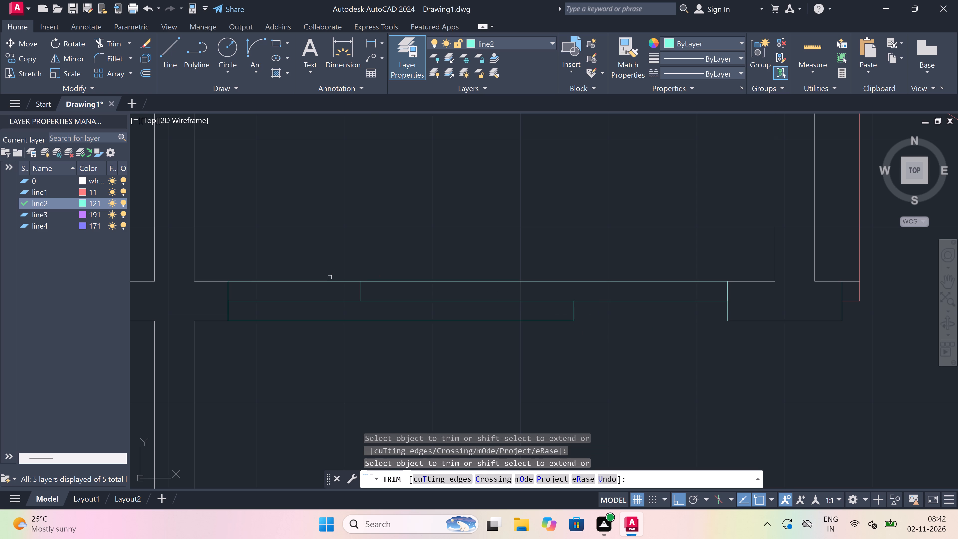
click(330, 282)
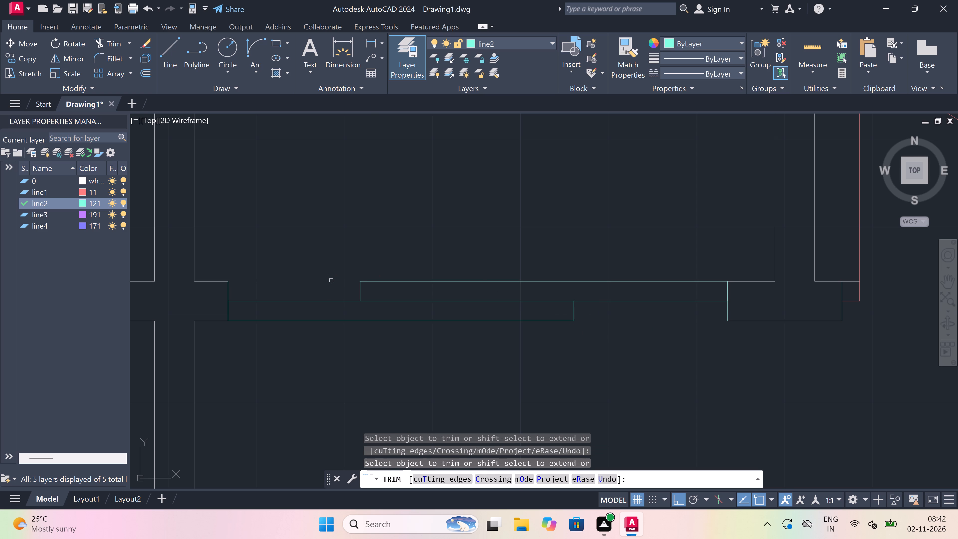
key(Escape)
Draw a full-thickness jamb line across the bottom wall of the bottom-left corner room, just right of the hatched shaft.
scroll(483, 264, down, 4)
scroll(509, 277, down, 3)
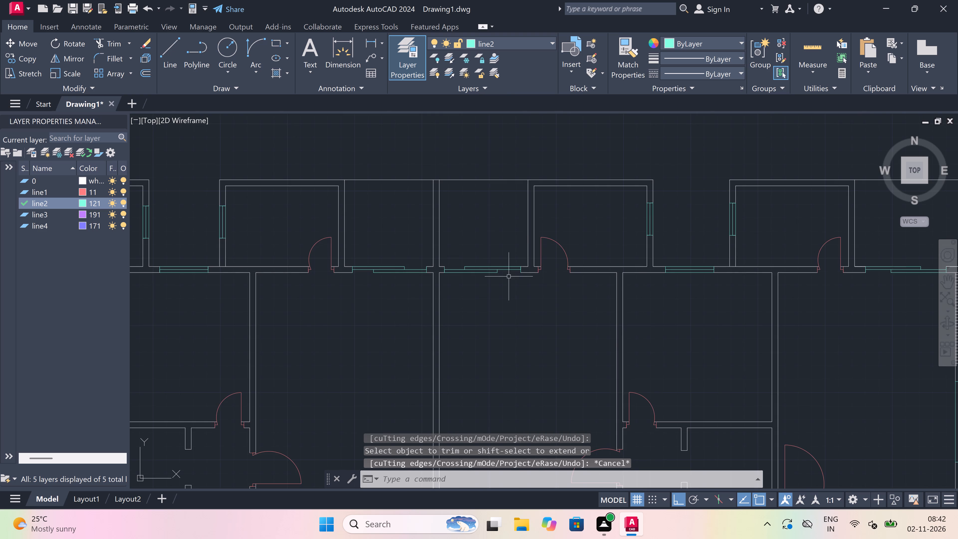
scroll(510, 291, down, 3)
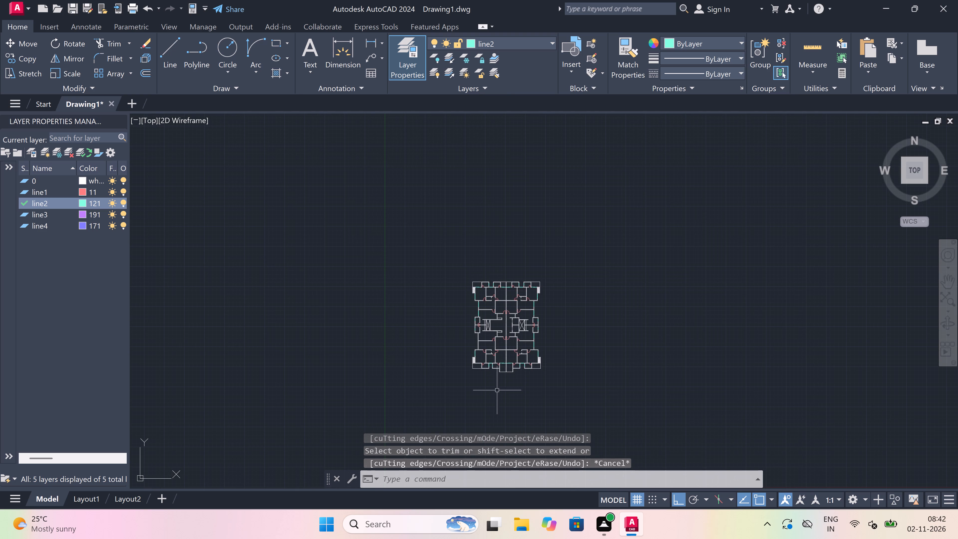
scroll(491, 388, up, 2)
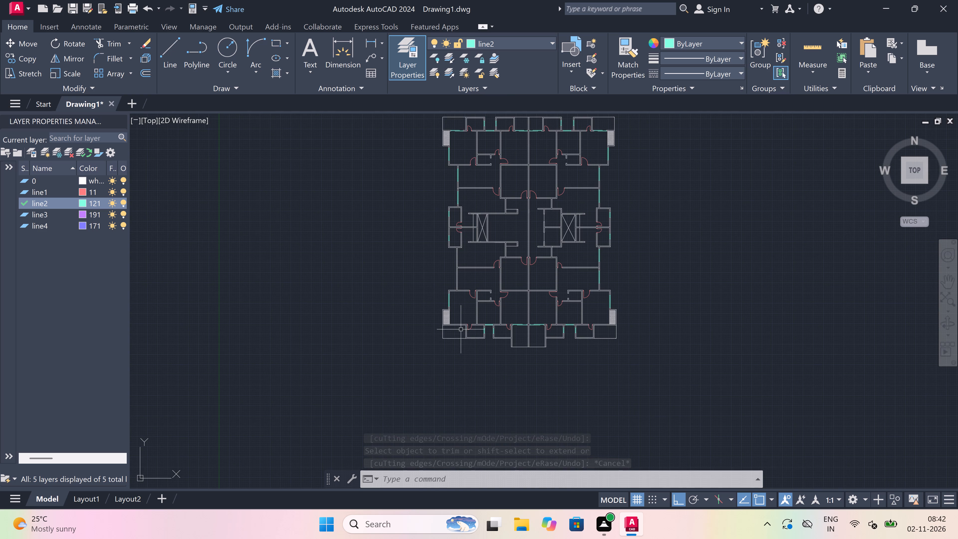
scroll(461, 327, up, 5)
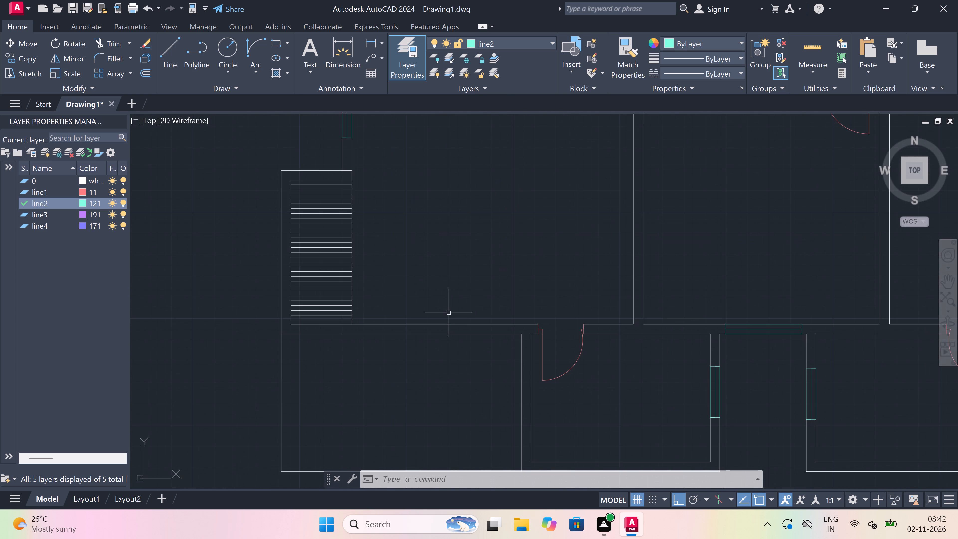
key(l)
key(space)
scroll(354, 315, up, 1)
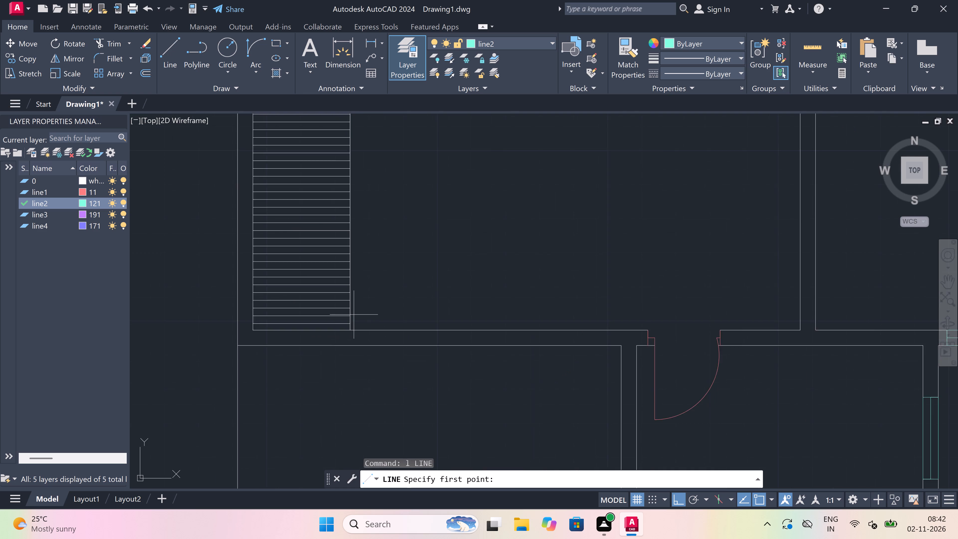
scroll(354, 315, up, 1)
click(377, 337)
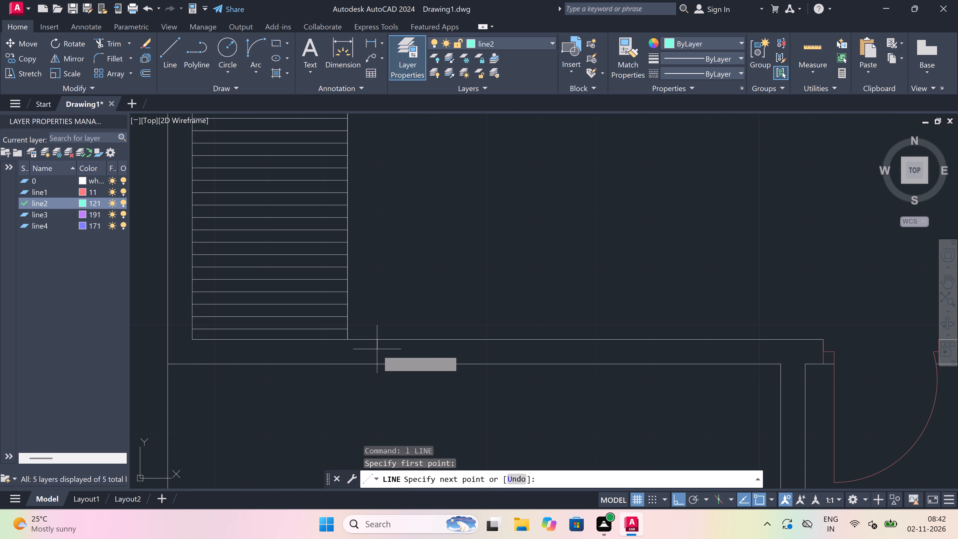
click(377, 362)
Continue with a centreline from that jamb's midpoint toward the red door, ending in a second full-thickness jamb.
click(376, 353)
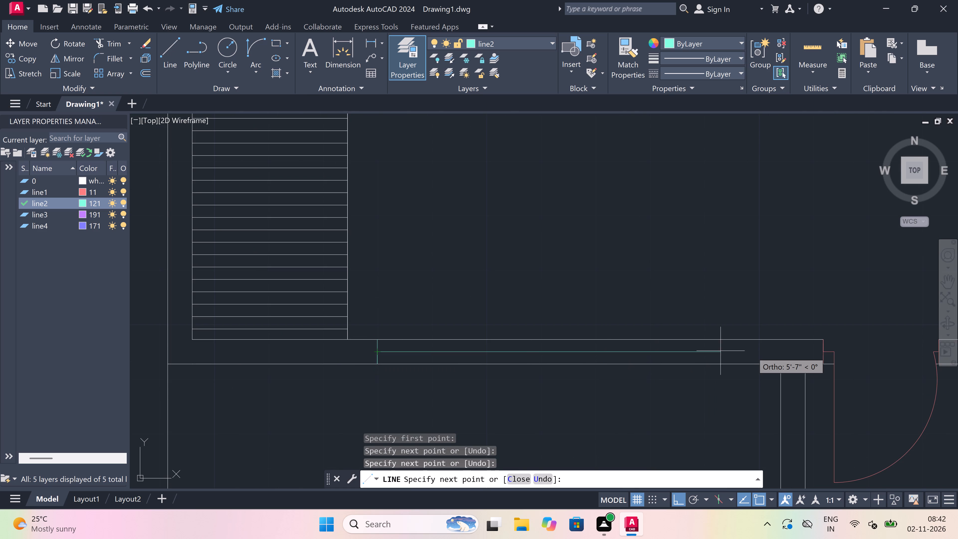
scroll(752, 352, up, 2)
click(753, 352)
click(753, 320)
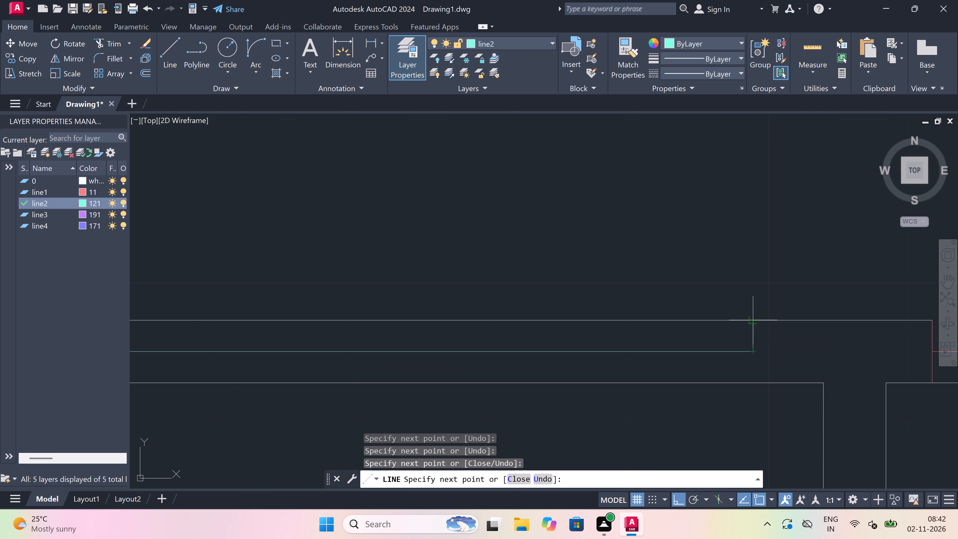
click(758, 380)
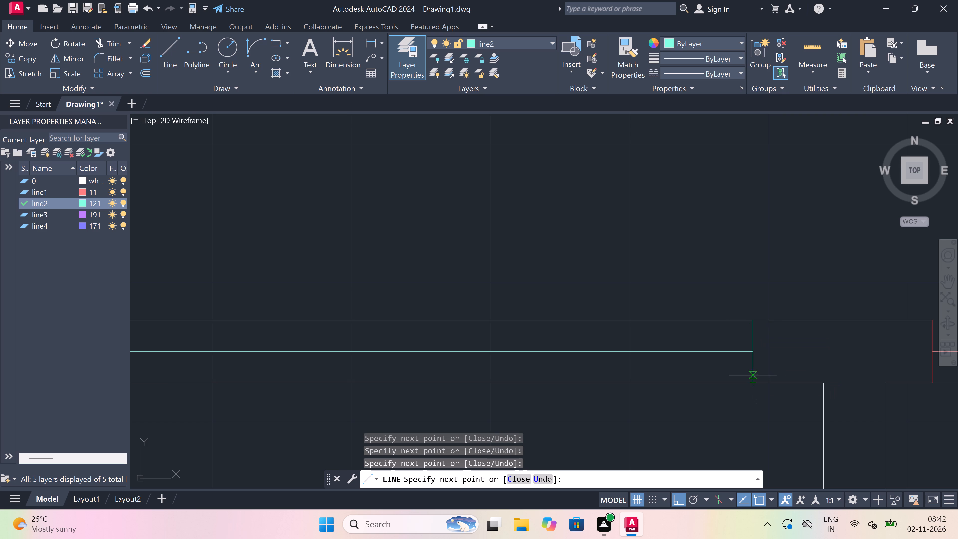
key(Escape)
Trim both wall face lines between the jambs of the bottom-left room's opening, leaving only its centreline.
scroll(550, 285, down, 2)
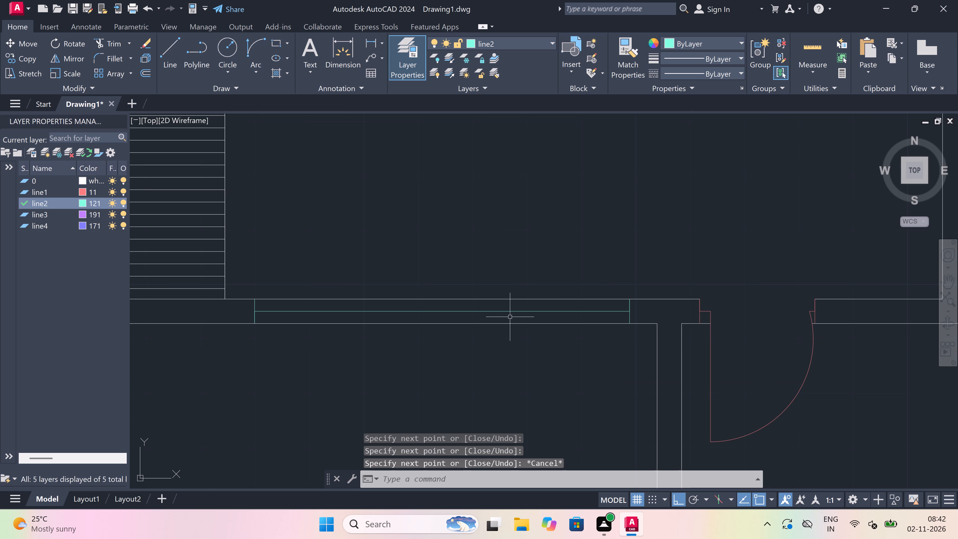
text(tr)
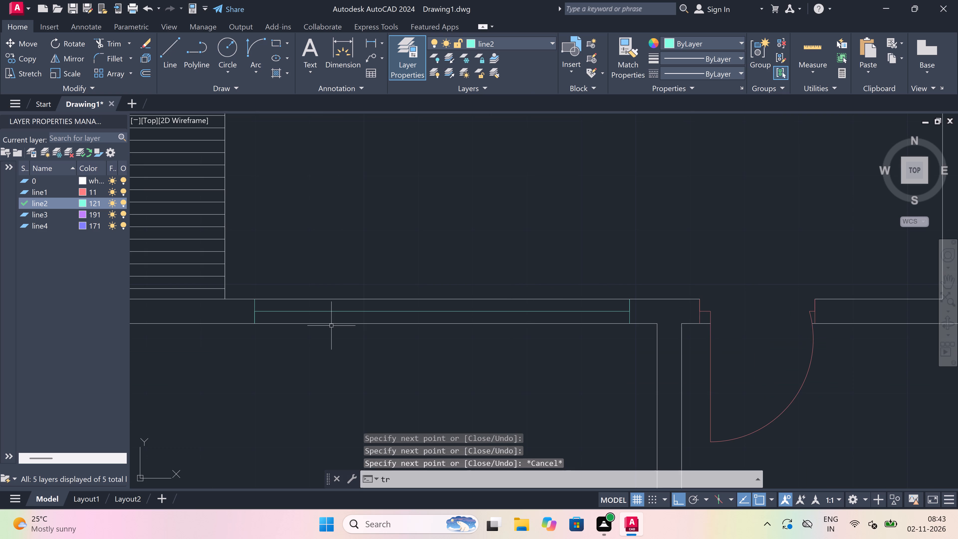
key(space)
click(331, 321)
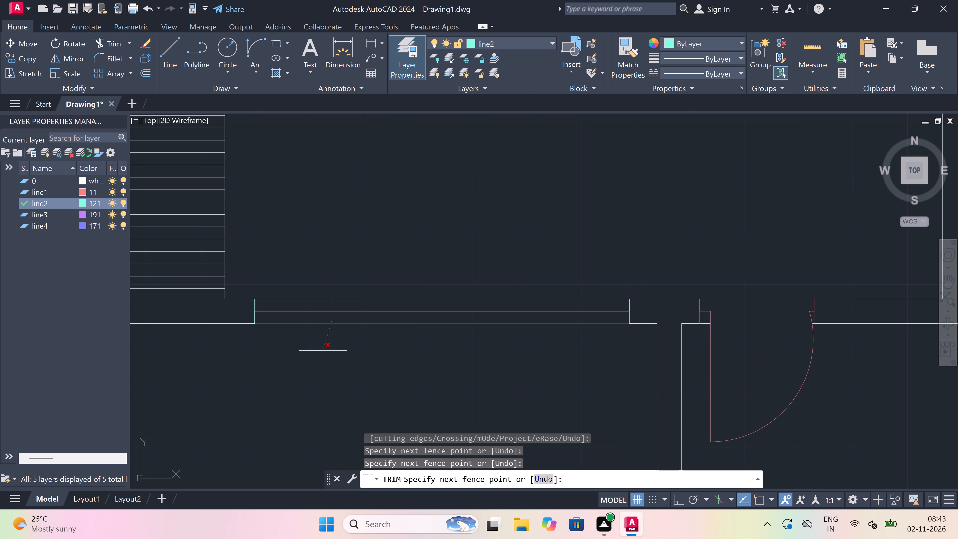
drag(322, 351, 322, 347)
click(326, 305)
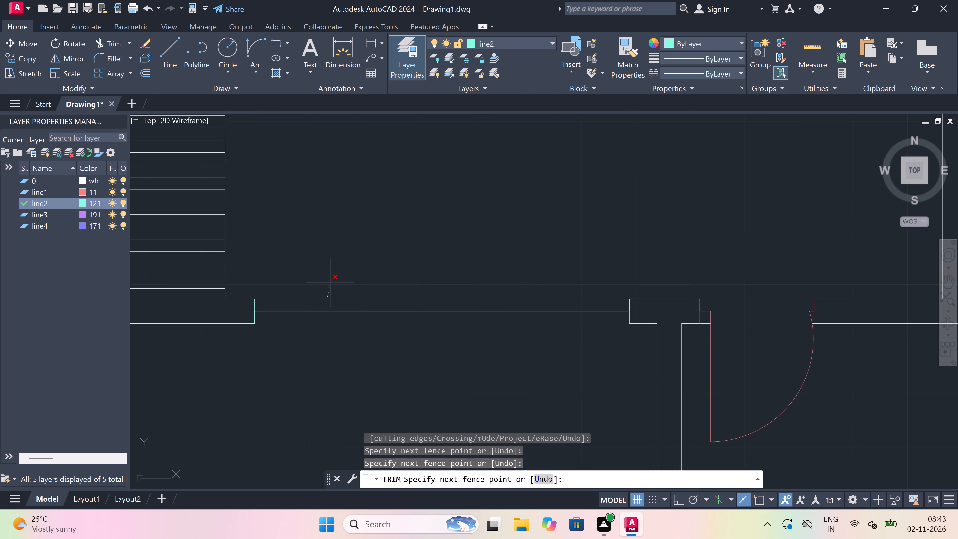
click(330, 283)
key(Escape)
Draw the upper and lower edge lines between the two jambs of the bottom-left room's opening.
key(l)
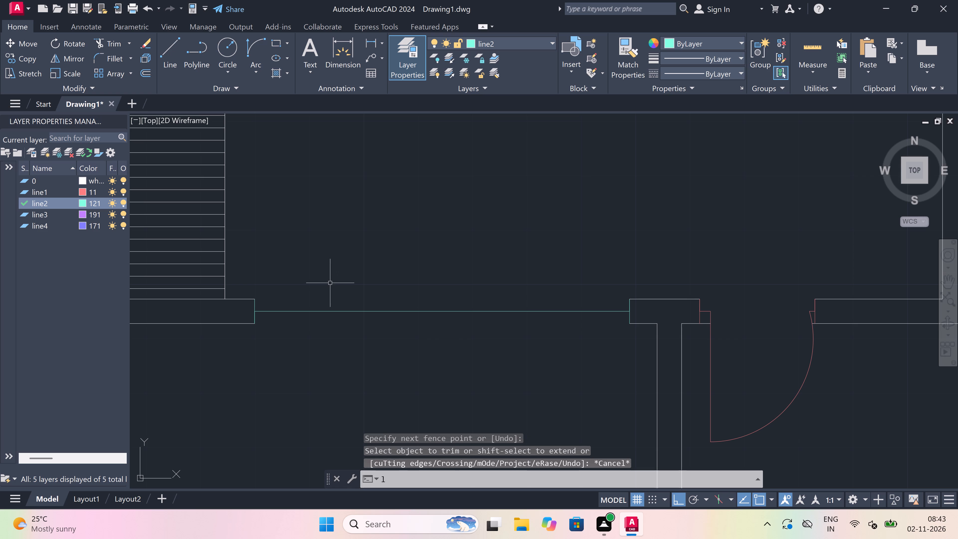
key(space)
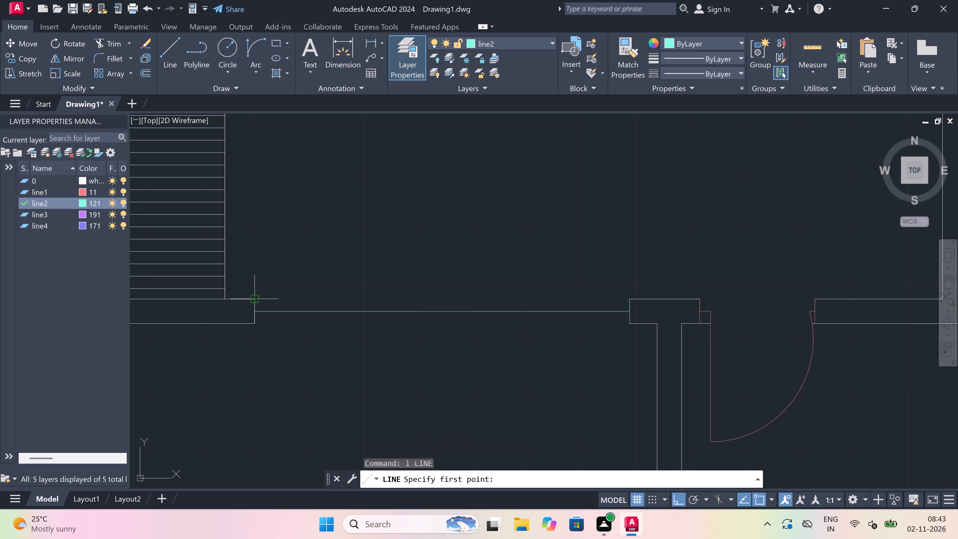
click(254, 296)
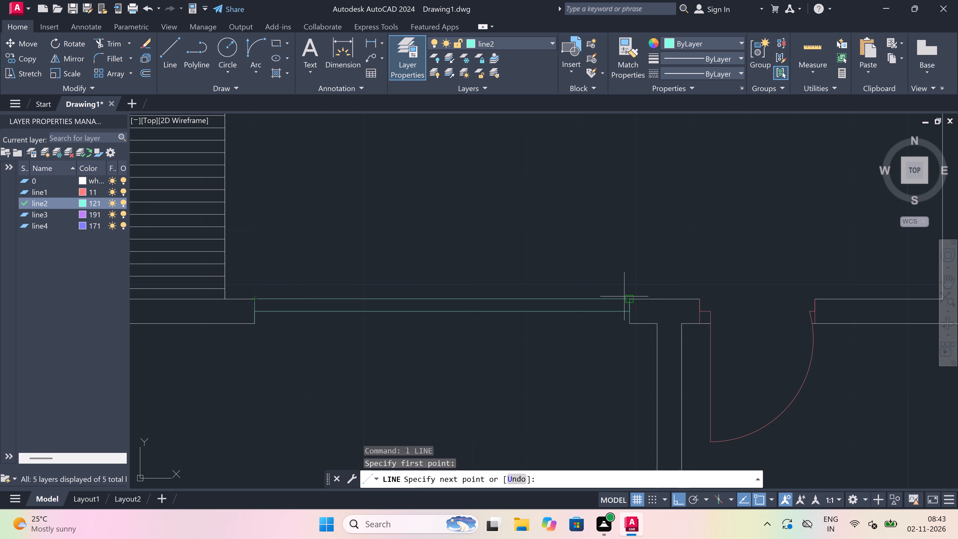
click(626, 297)
key(Escape)
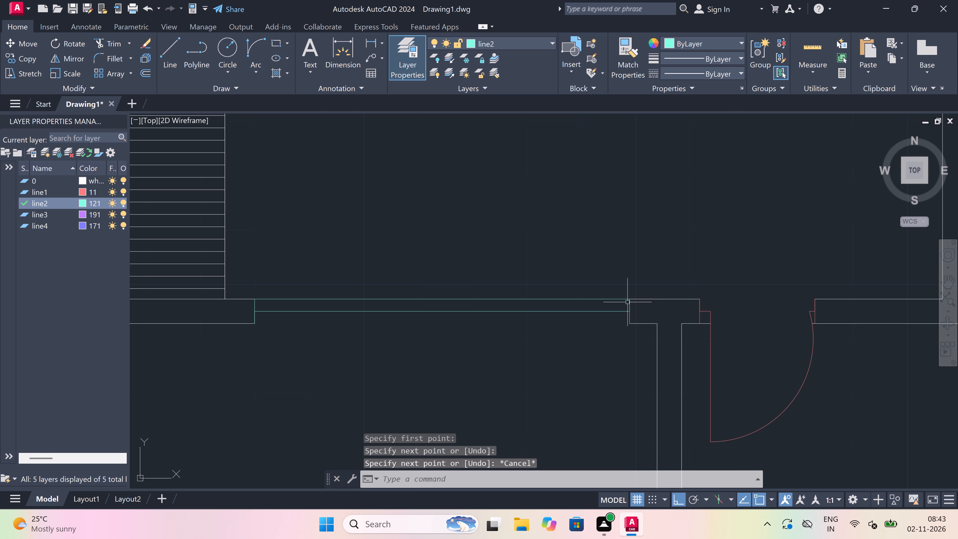
key(space)
click(628, 319)
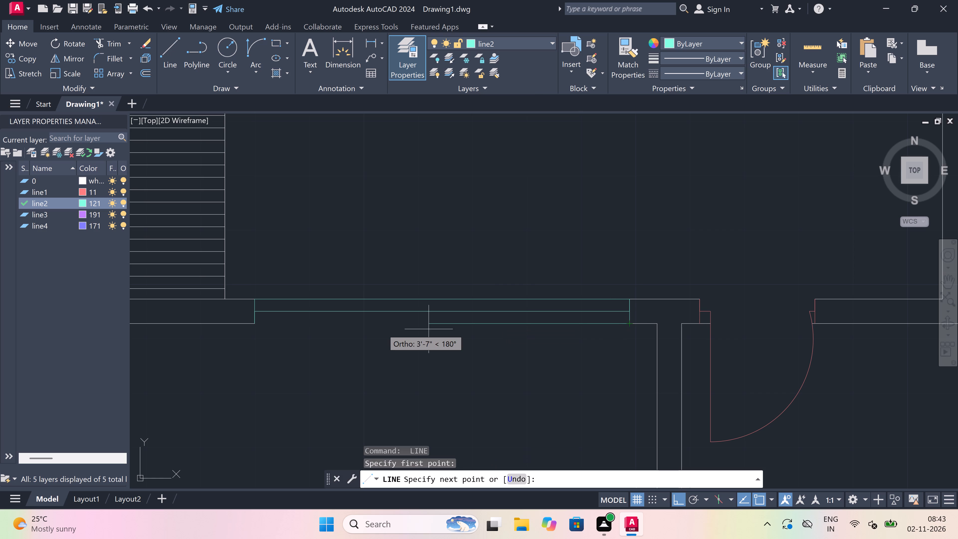
click(251, 325)
key(Escape)
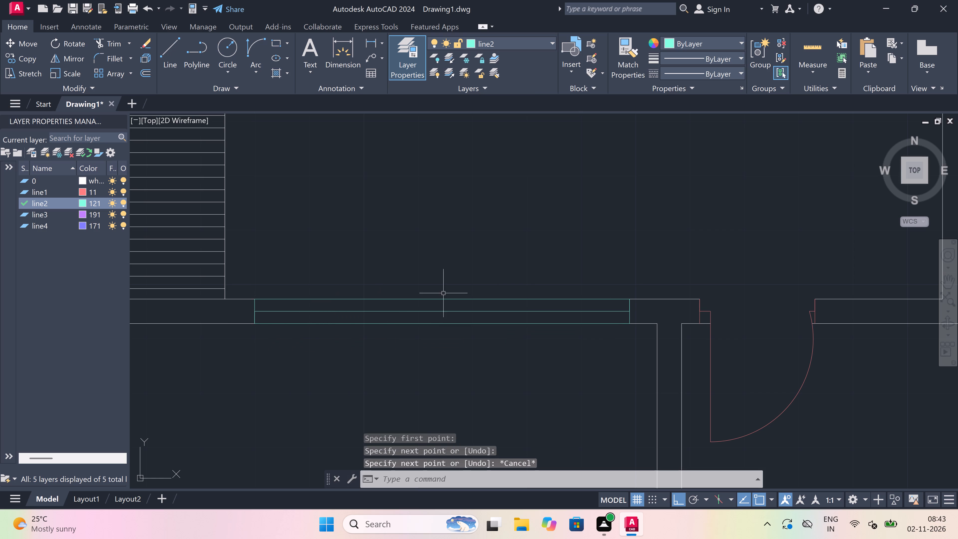
In the bottom-left opening, draw short panel-end lines joining centreline to upper edge toward the right jamb and to lower edge toward the left jamb.
key(space)
click(531, 309)
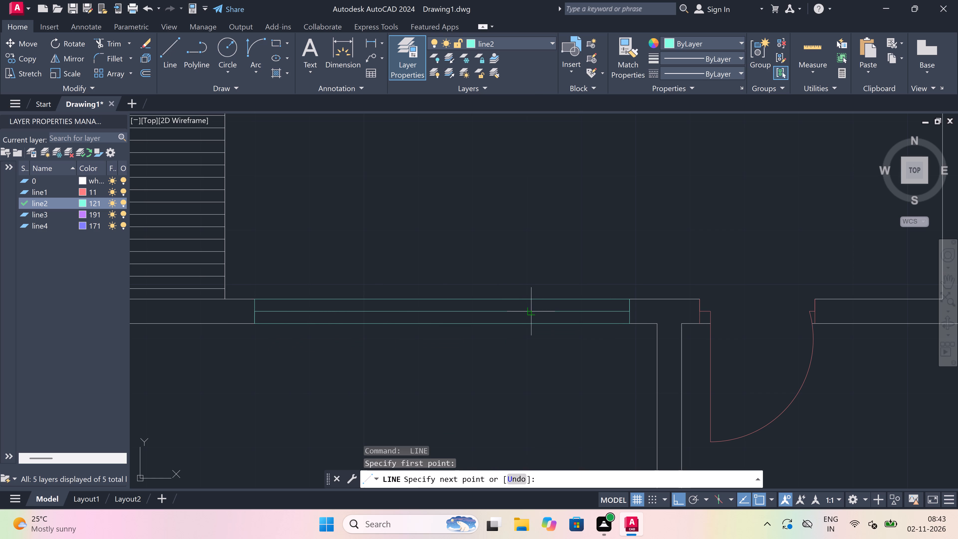
click(529, 298)
key(Escape)
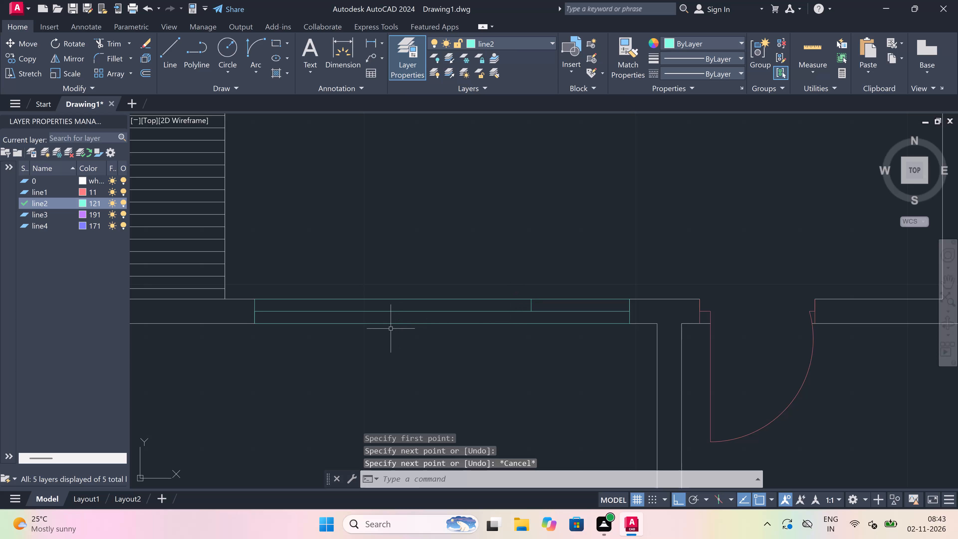
key(space)
click(359, 324)
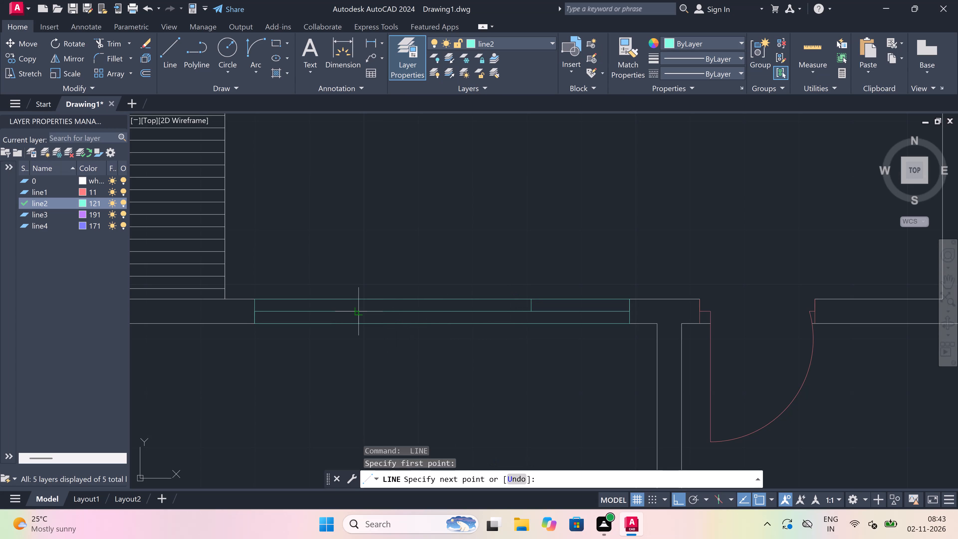
click(358, 312)
key(Escape)
Trim the bottom-left opening's lower edge left of its panel end and upper edge right of its panel end, leaving two overlapping panels.
text(tr)
key(space)
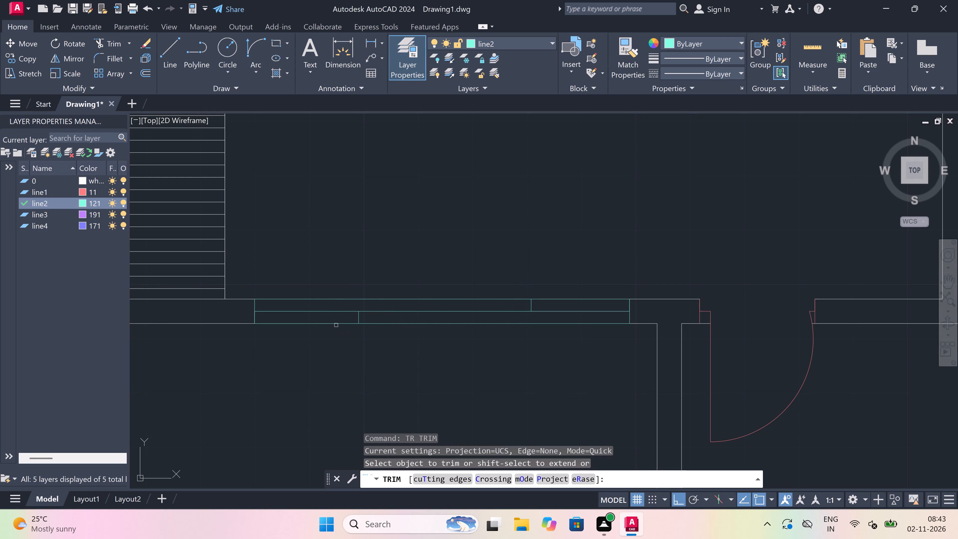
click(336, 325)
click(571, 300)
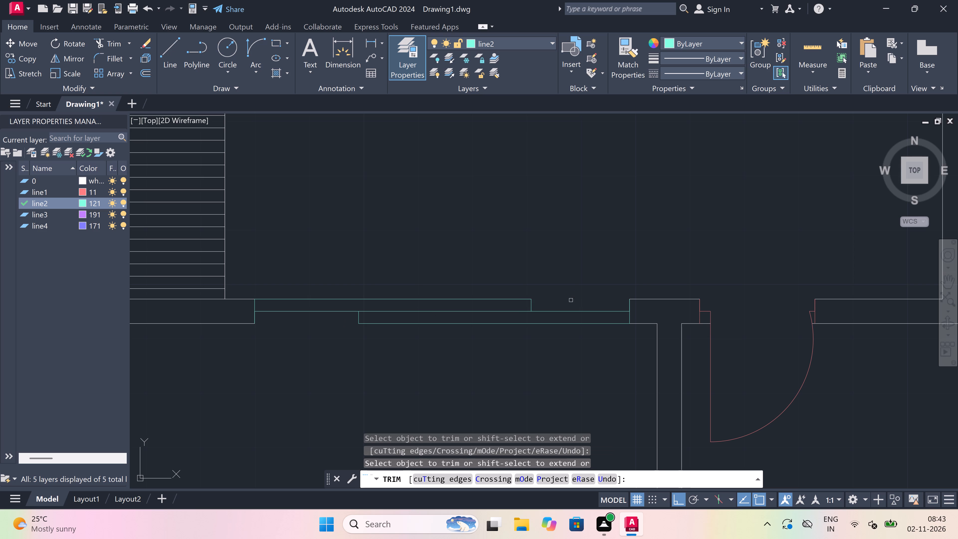
key(Escape)
Draw a full-thickness jamb line across the bottom wall of the bottom-right corner room, right of its red door.
scroll(455, 290, down, 4)
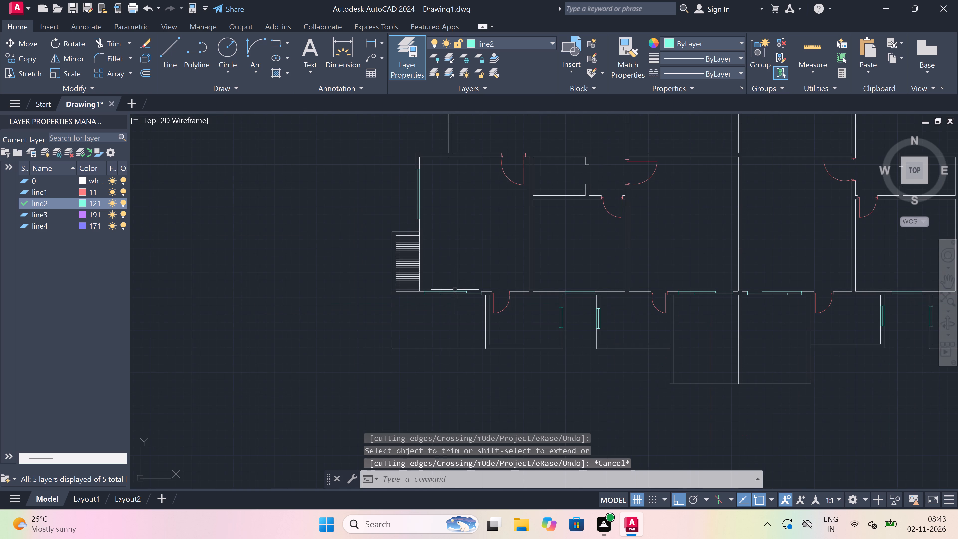
key(l)
key(space)
scroll(457, 284, down, 3)
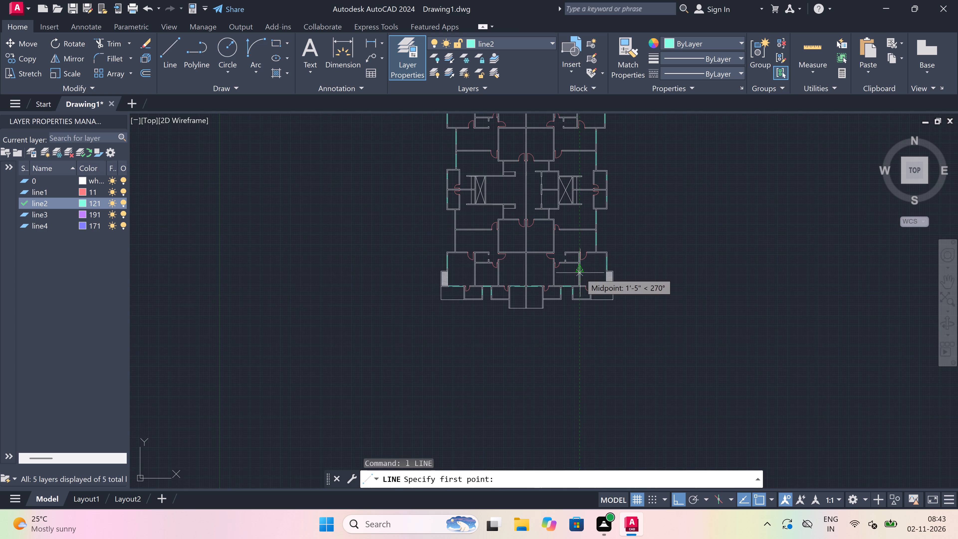
scroll(591, 285, up, 3)
scroll(644, 277, up, 1)
scroll(617, 293, up, 3)
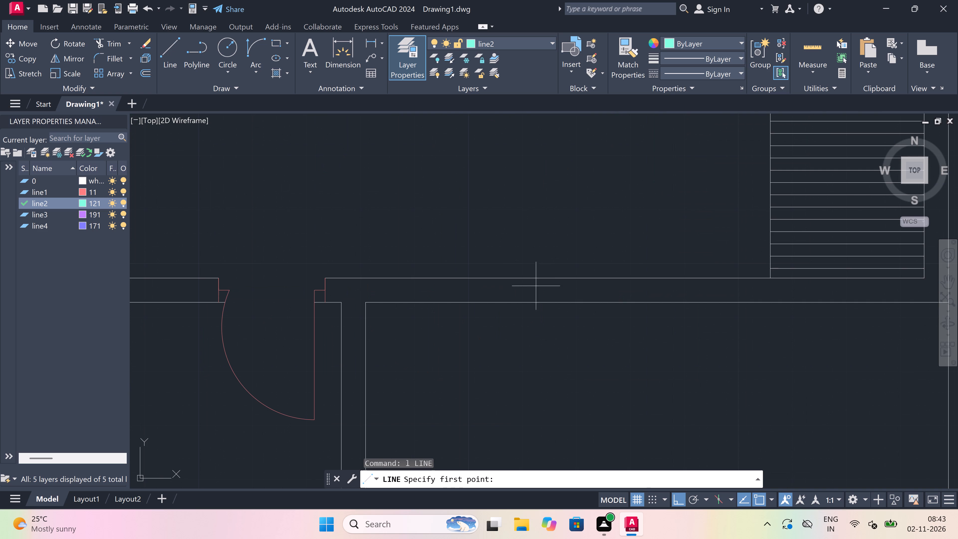
click(401, 278)
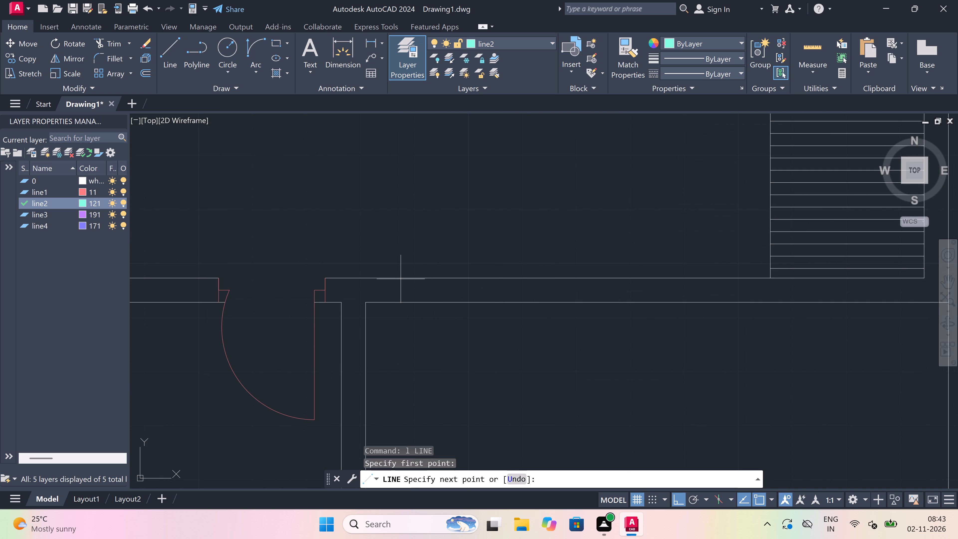
click(403, 297)
Continue with a centreline from that jamb's midpoint toward the hatched shaft, ending in a second full-thickness jamb.
click(400, 293)
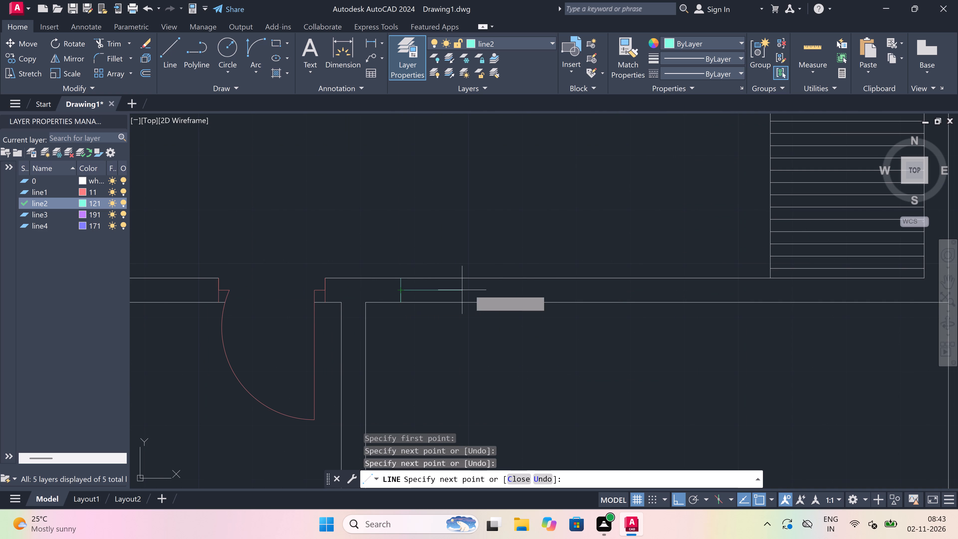
click(736, 290)
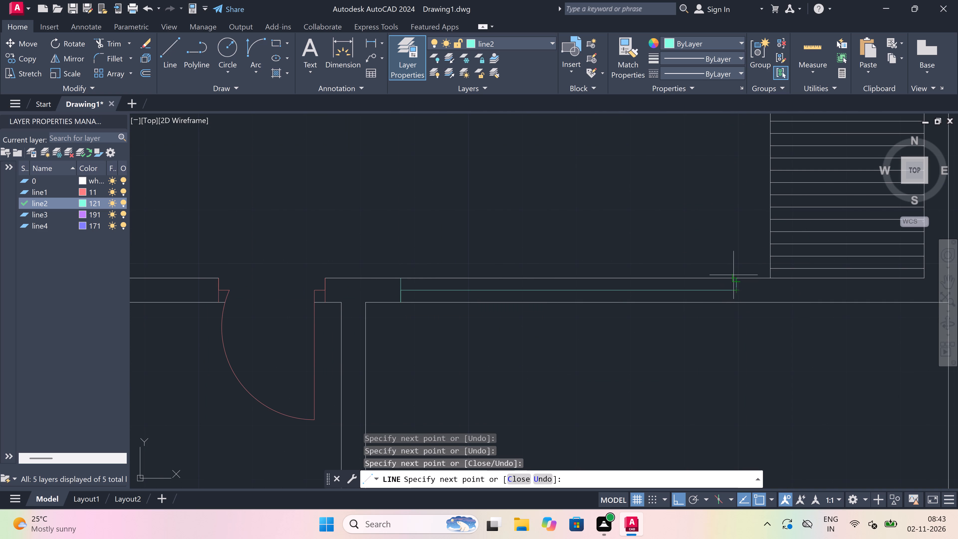
click(733, 275)
click(732, 303)
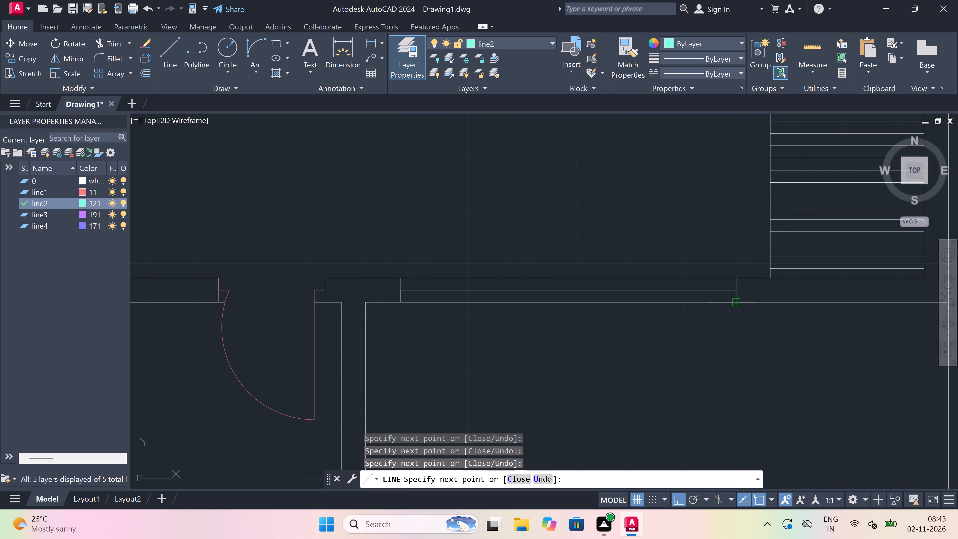
Trim both wall lines between the two jambs of the bottom-right corner room's opening, leaving only the centreline.
key(Escape)
key(t)
key(r)
key(space)
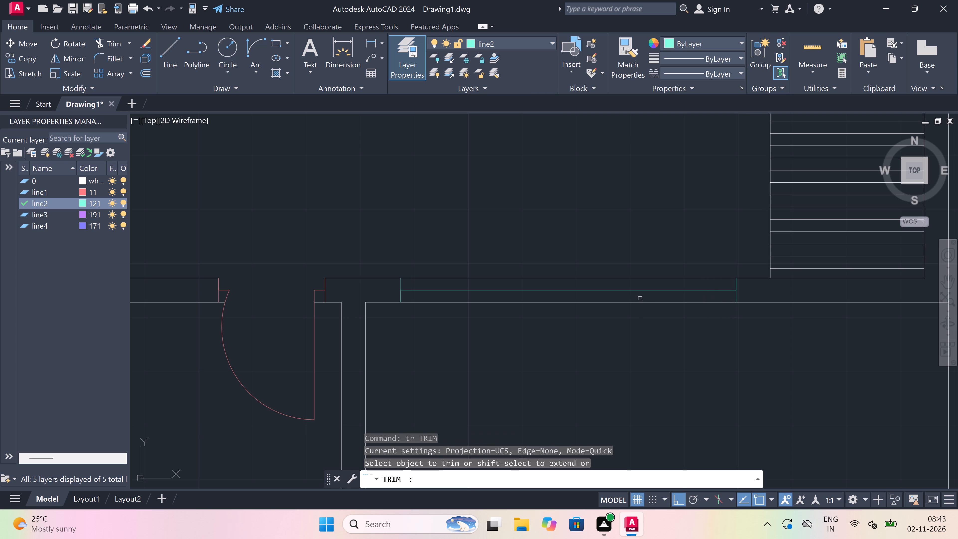
click(640, 298)
drag(544, 339, 543, 335)
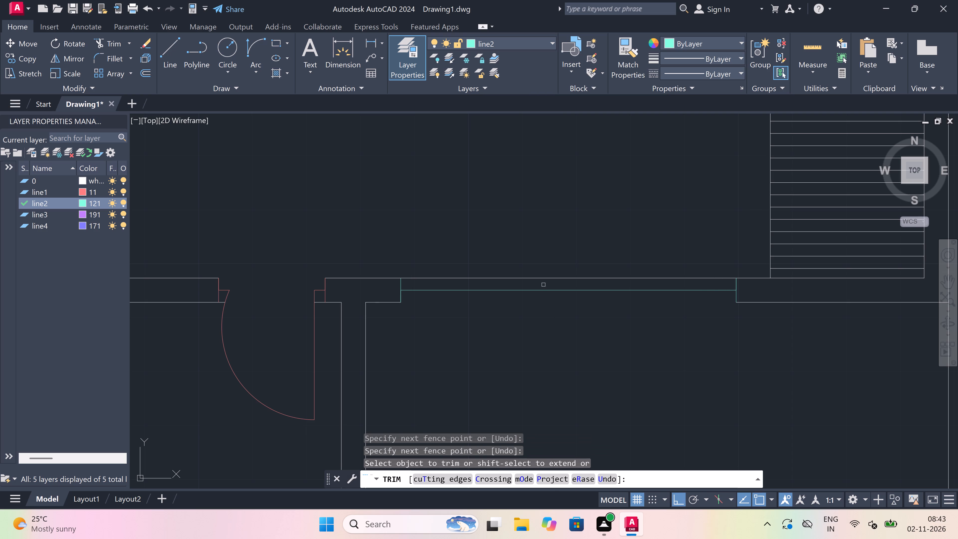
click(544, 282)
click(546, 264)
key(Escape)
Draw the upper and lower edge lines of the bottom-right room's opening from jamb to jamb on layer line2.
key(l)
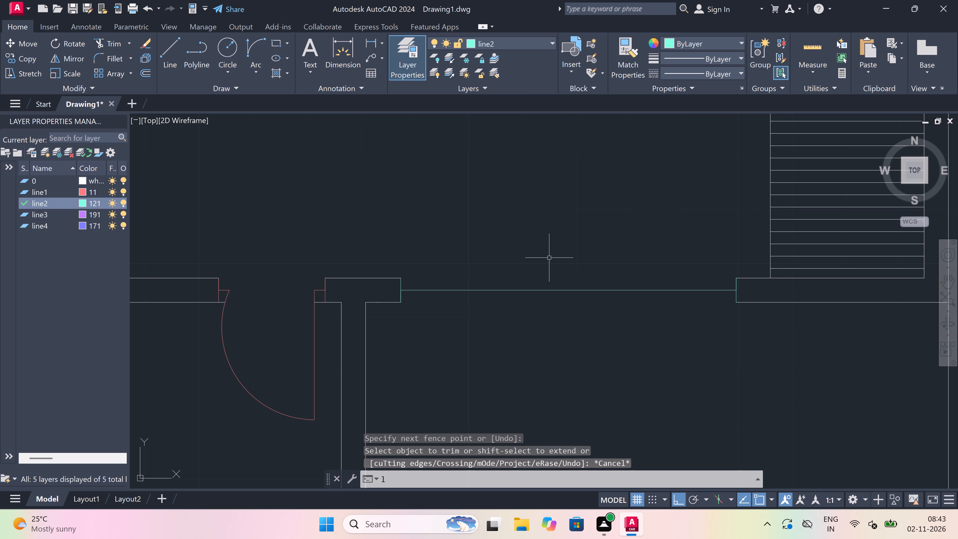
key(space)
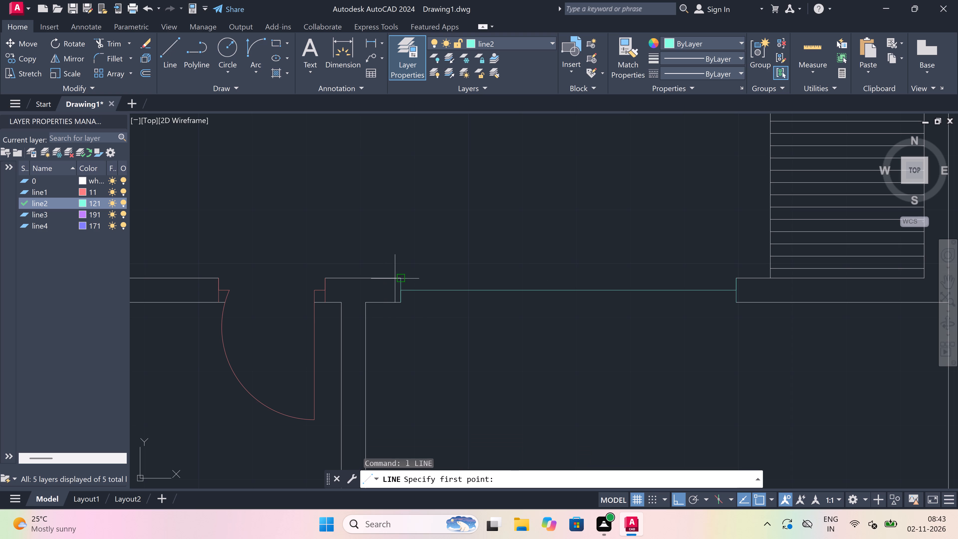
drag(400, 278, 412, 278)
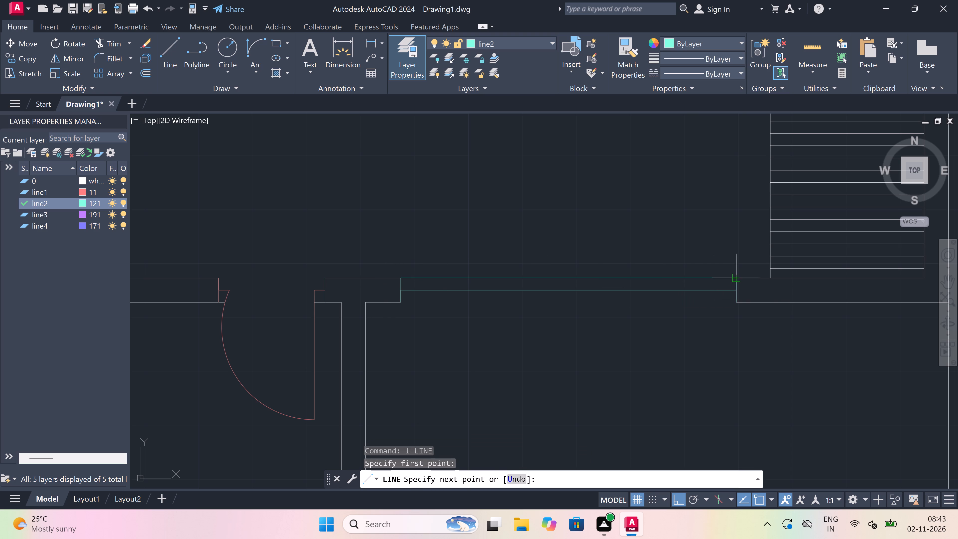
click(738, 275)
key(Escape)
key(space)
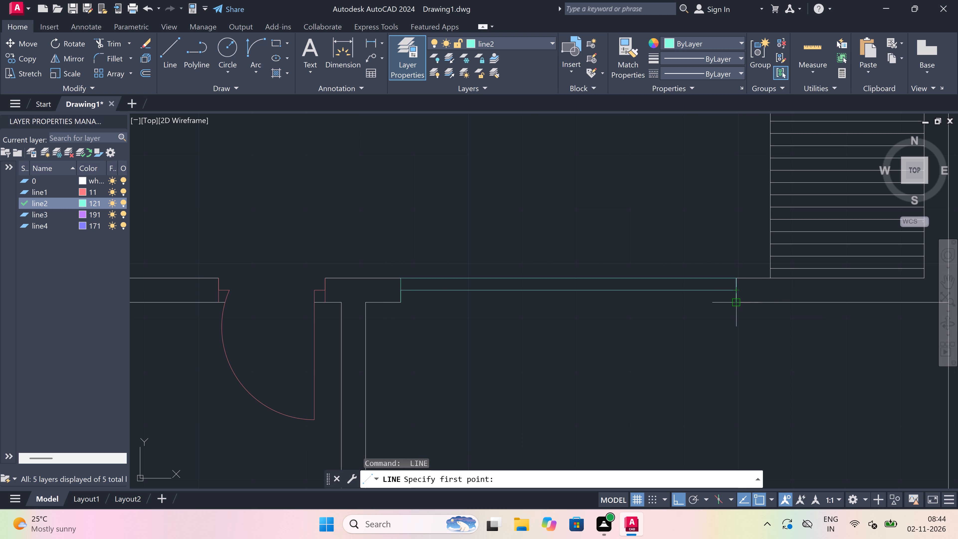
click(736, 300)
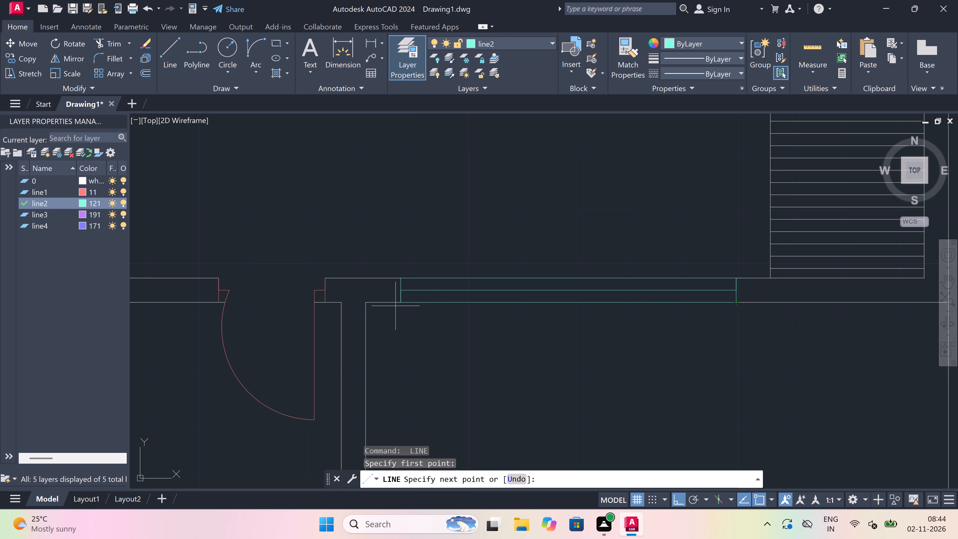
click(397, 306)
key(Escape)
In the bottom-right opening, draw short panel-end lines from upper edge to centreline toward the right jamb and centreline to lower edge toward the left jamb.
key(space)
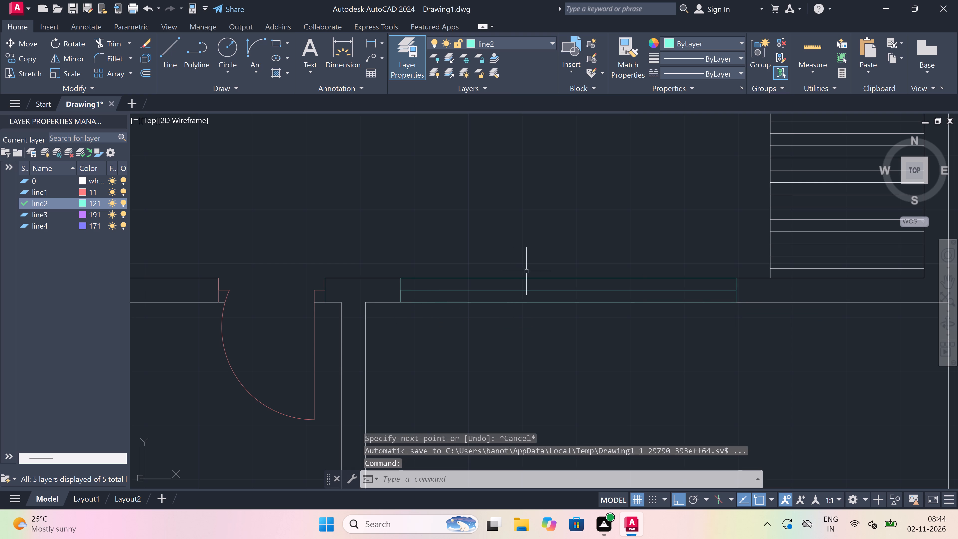
scroll(572, 273, up, 1)
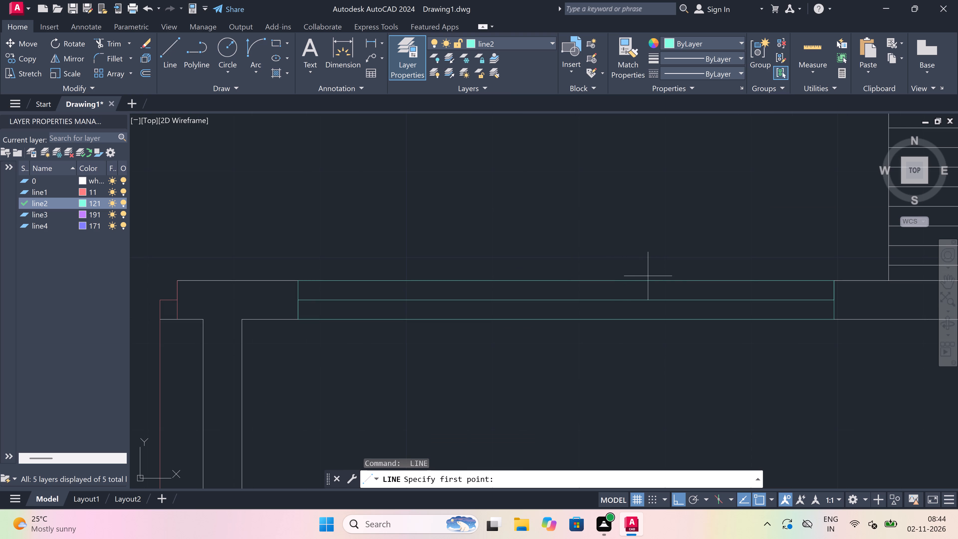
click(658, 280)
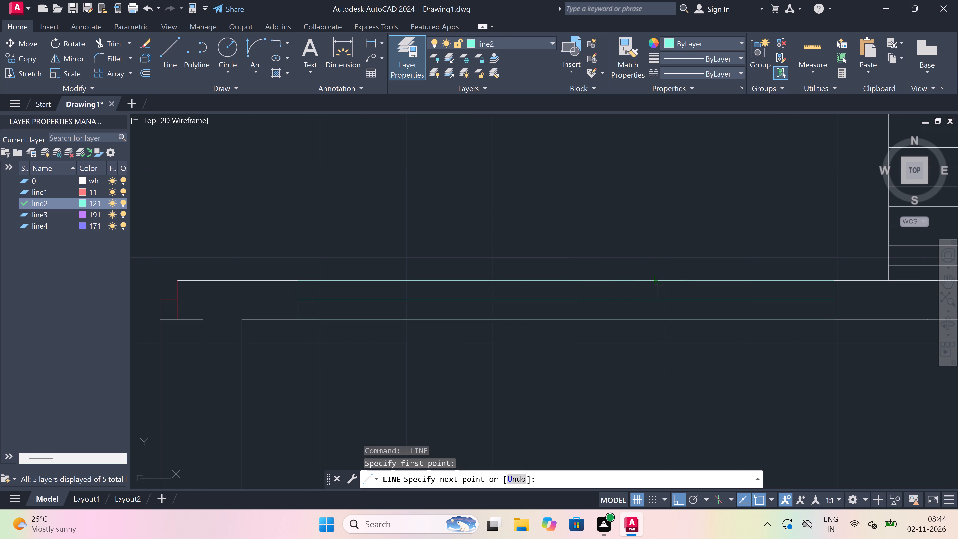
click(657, 301)
key(Escape)
key(space)
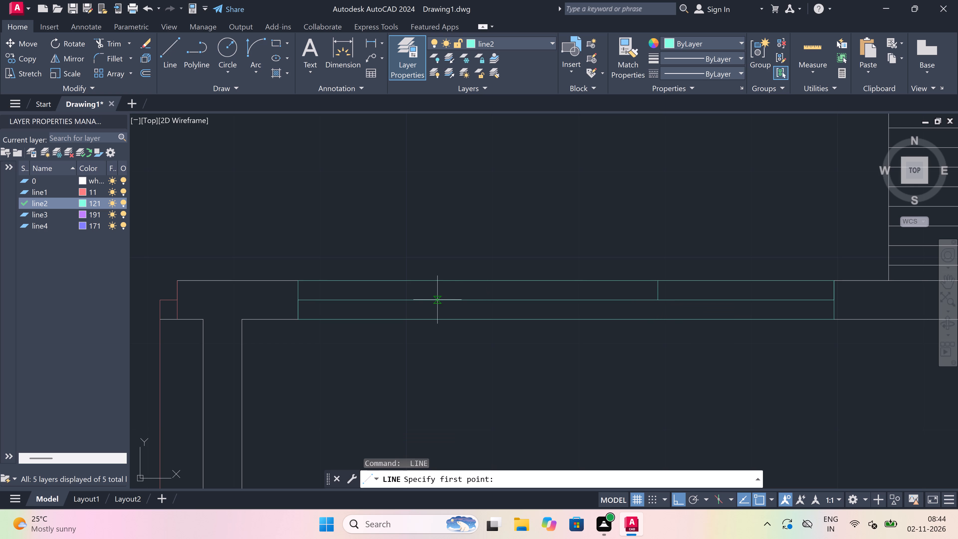
click(457, 302)
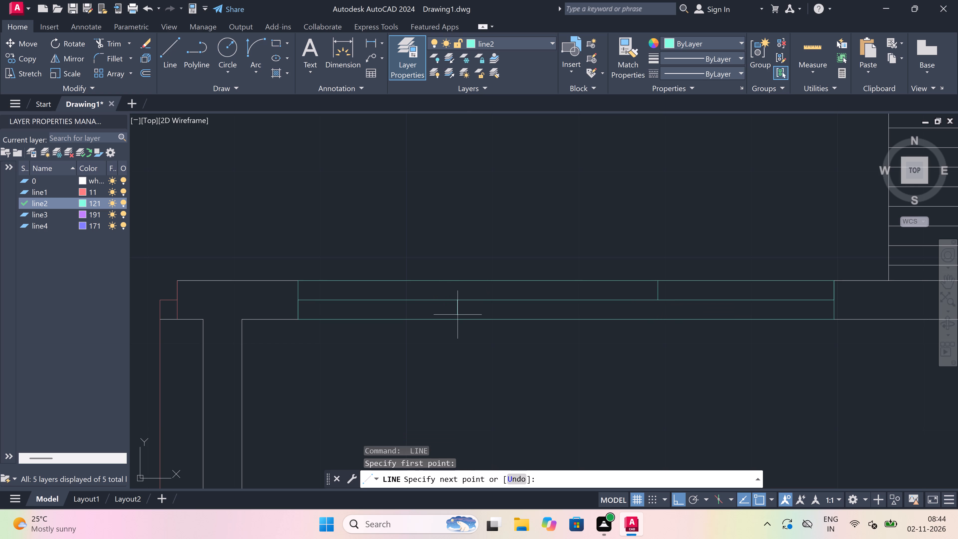
click(458, 318)
key(Escape)
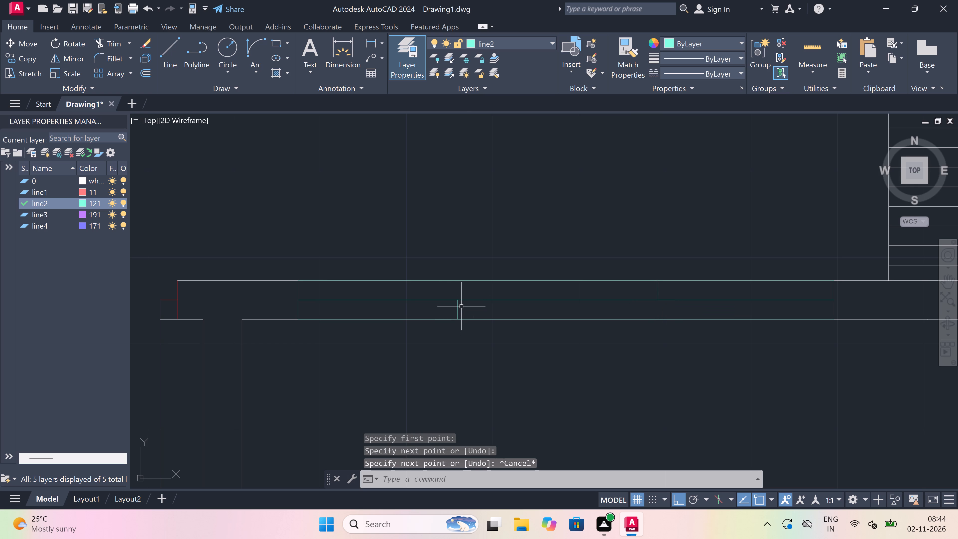
Trim the bottom-right opening's lower edge left of its panel end and upper edge right of its panel end, leaving two overlapping panels.
key(t)
key(r)
key(space)
click(427, 309)
click(410, 331)
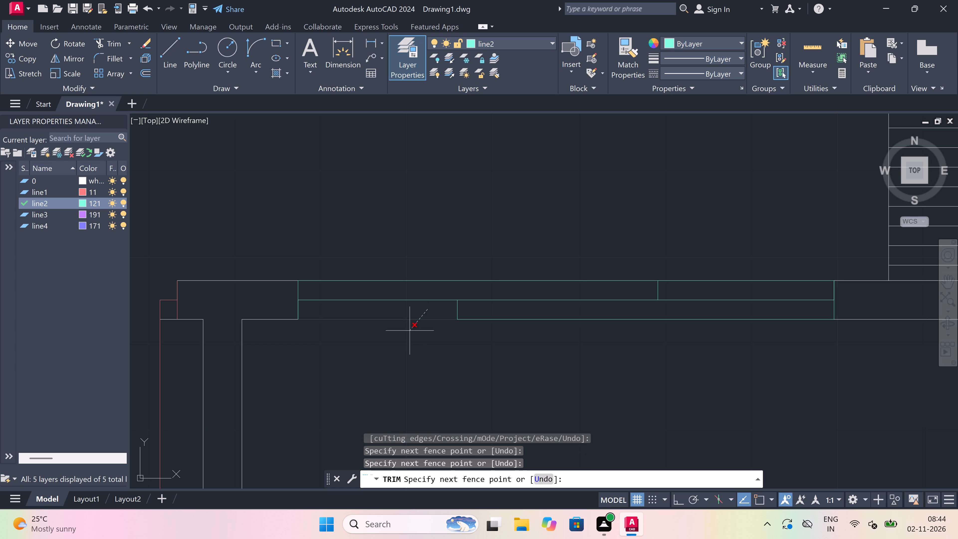
click(726, 280)
key(Escape)
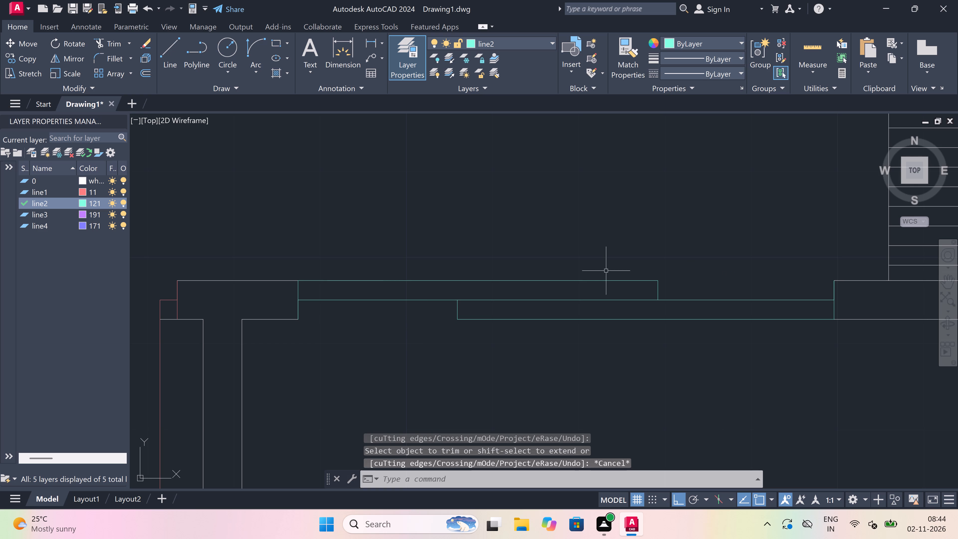
Draw a full-thickness jamb line across the left outer wall of the room directly above the bottom-left corner room, near the wall's lower end.
scroll(575, 270, down, 10)
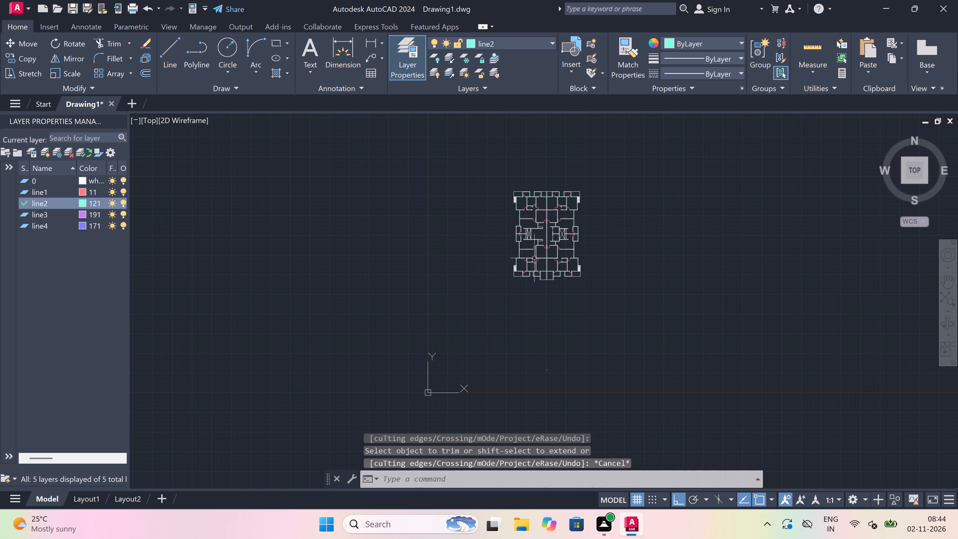
scroll(503, 255, up, 2)
scroll(550, 236, up, 1)
text(l)
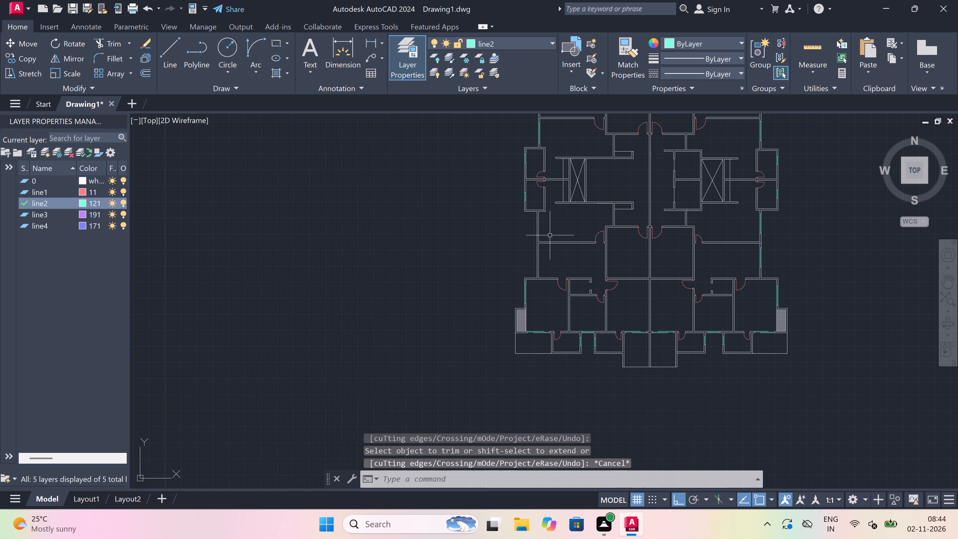
key(space)
scroll(557, 231, up, 3)
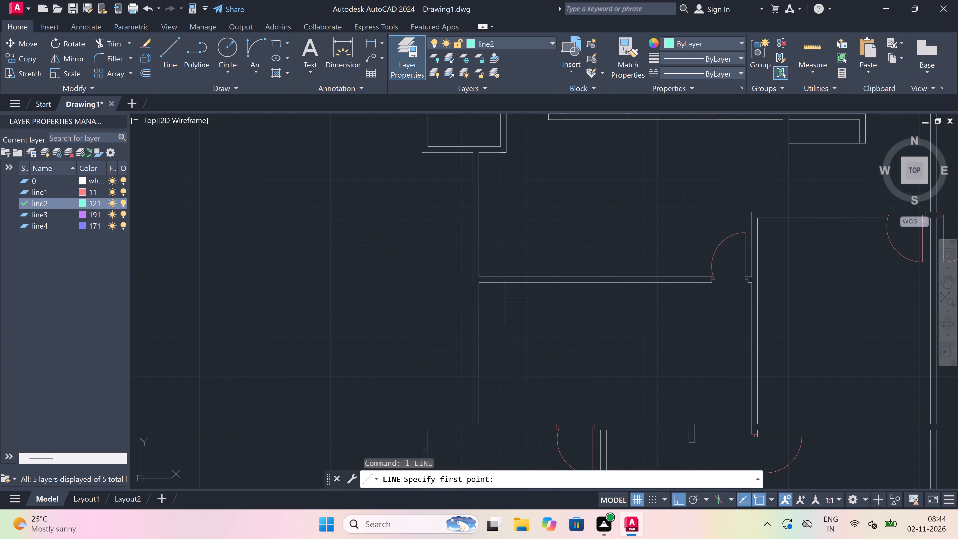
scroll(476, 357, up, 1)
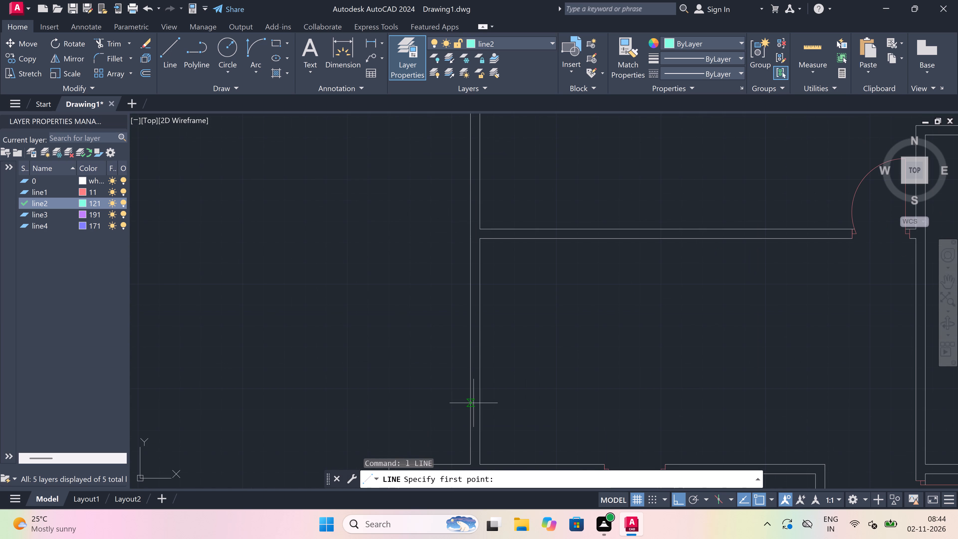
click(473, 401)
scroll(481, 399, up, 1)
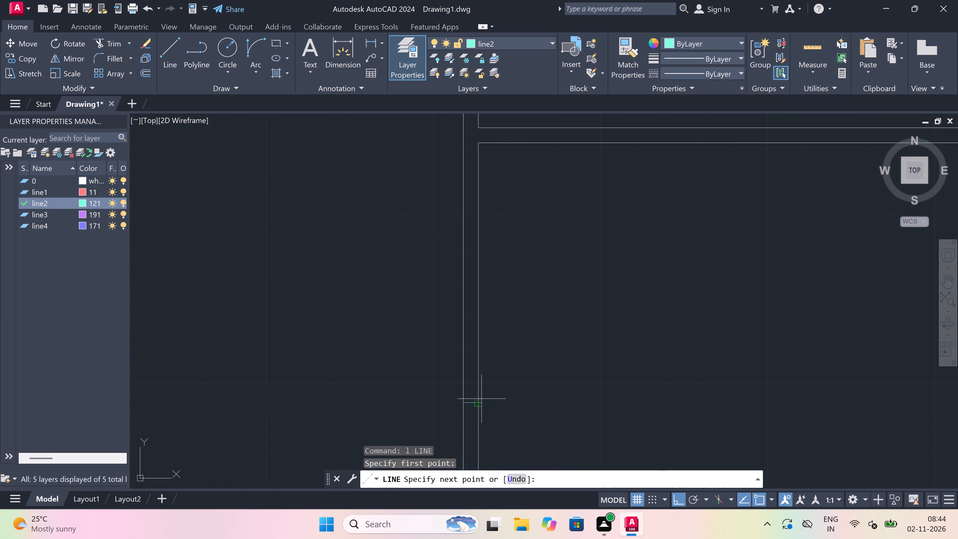
click(476, 404)
Continue with a 5' centreline upward from that jamb's midpoint, ending in a second jamb line across the full wall thickness.
click(468, 402)
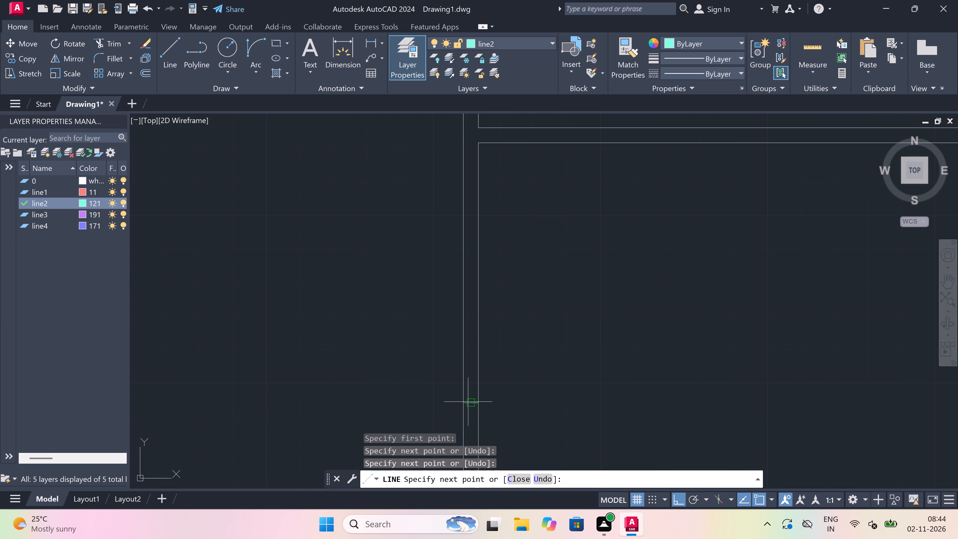
key(5)
key(apostrophe)
key(space)
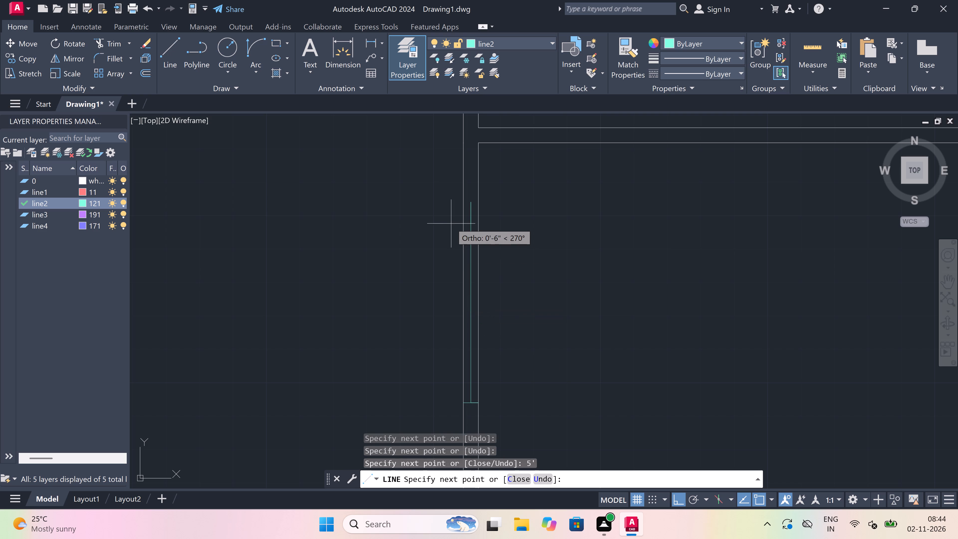
click(461, 202)
scroll(461, 202, up, 2)
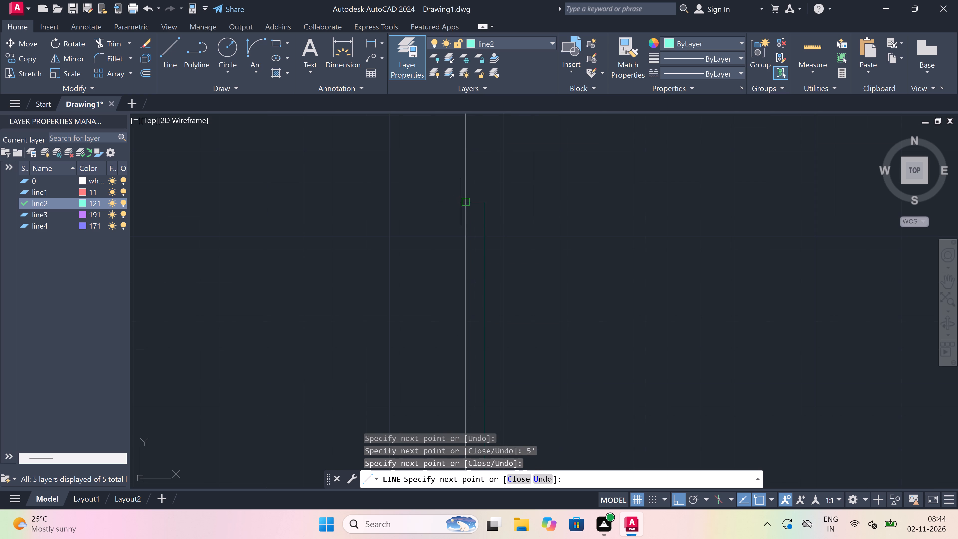
click(503, 201)
key(Escape)
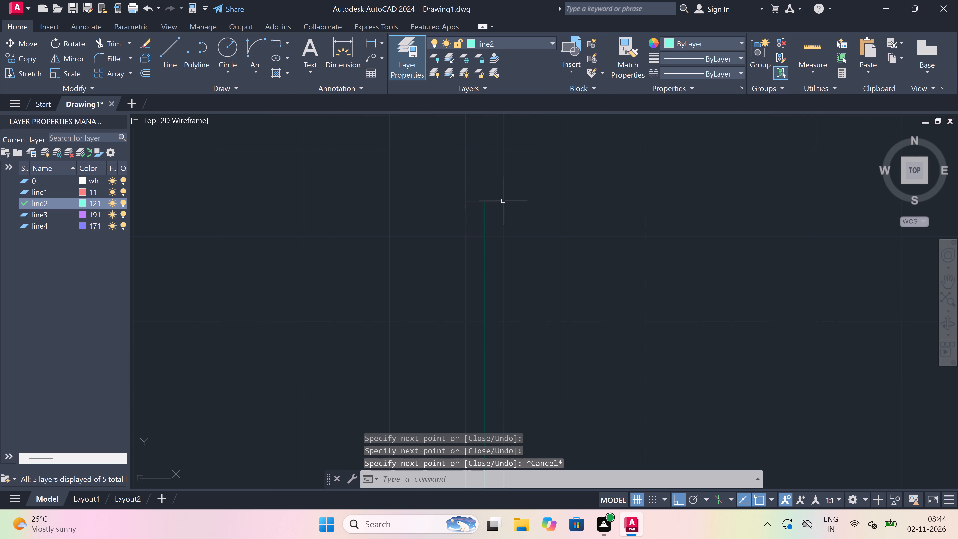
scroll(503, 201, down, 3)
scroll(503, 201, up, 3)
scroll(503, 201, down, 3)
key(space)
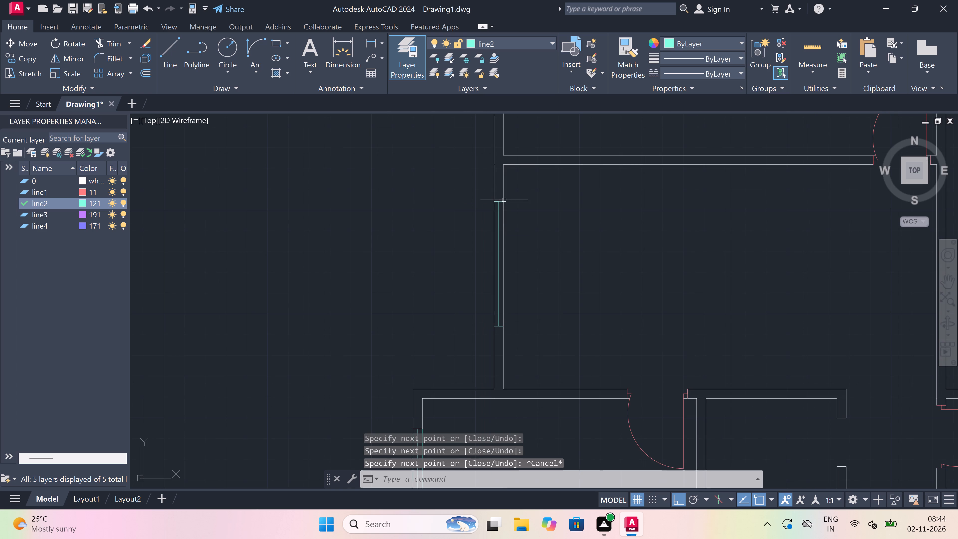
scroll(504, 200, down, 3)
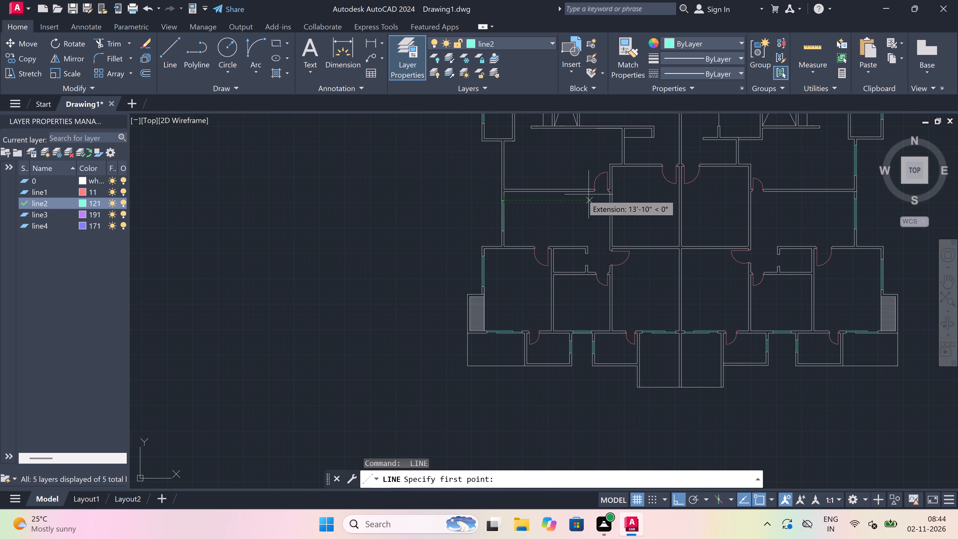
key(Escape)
Trim both wall lines between the two jambs of the new left-wall opening, leaving only the centreline.
scroll(516, 198, up, 2)
scroll(461, 229, up, 1)
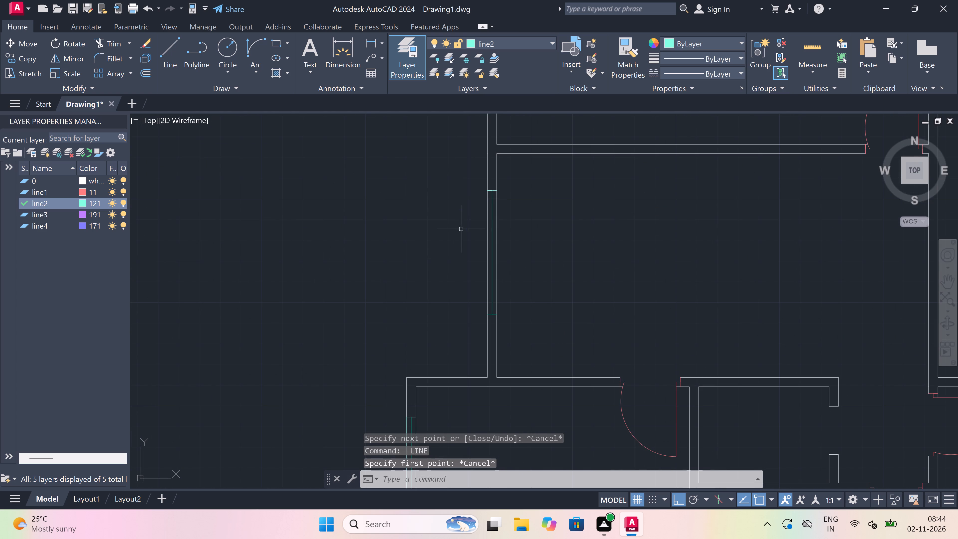
scroll(509, 224, up, 1)
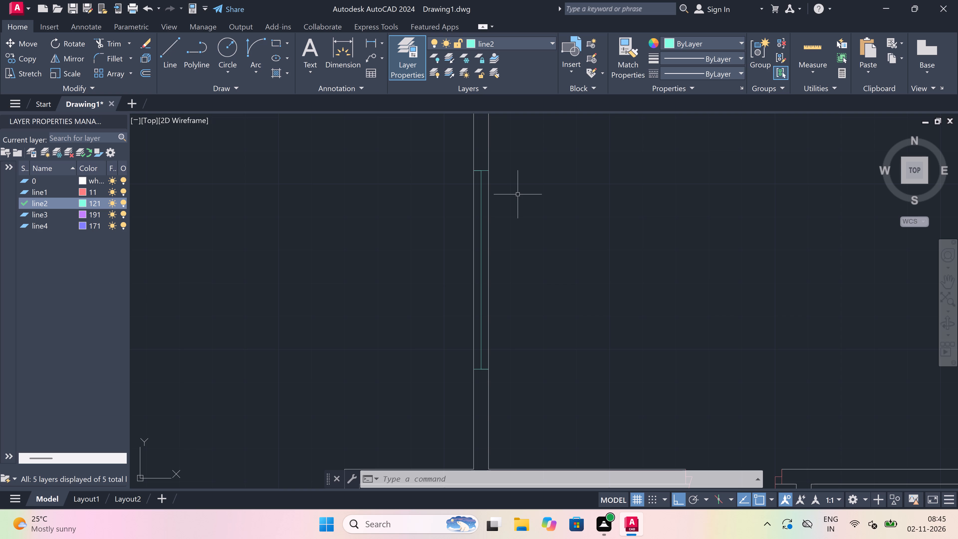
key(t)
key(r)
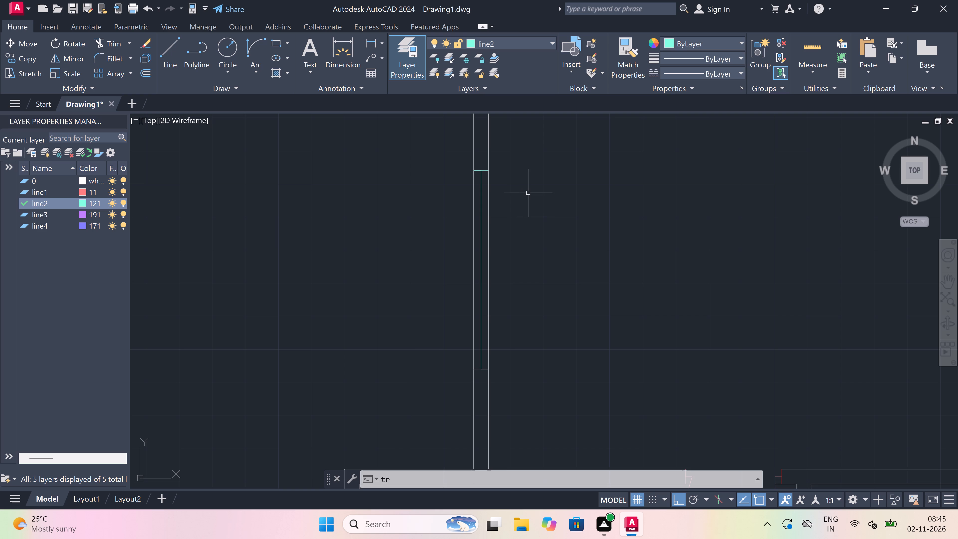
key(space)
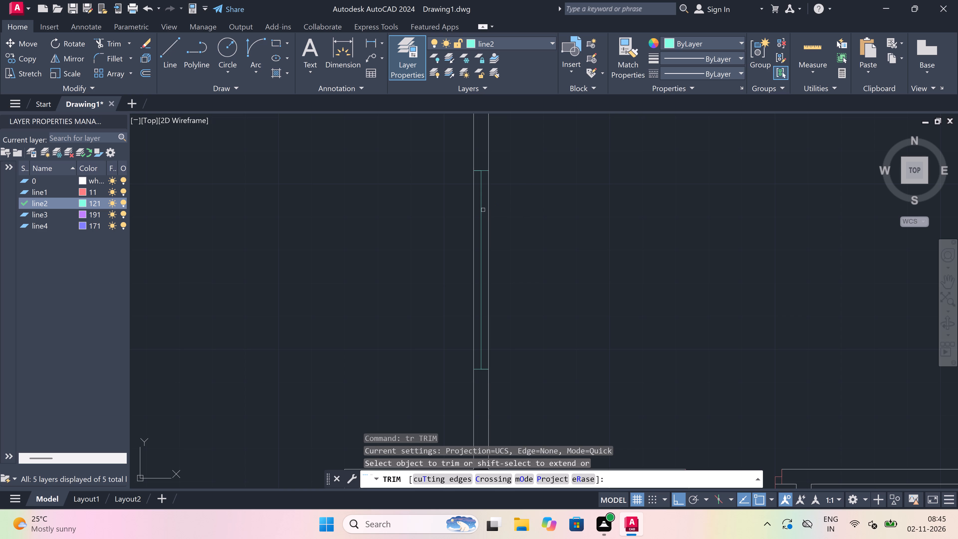
click(474, 216)
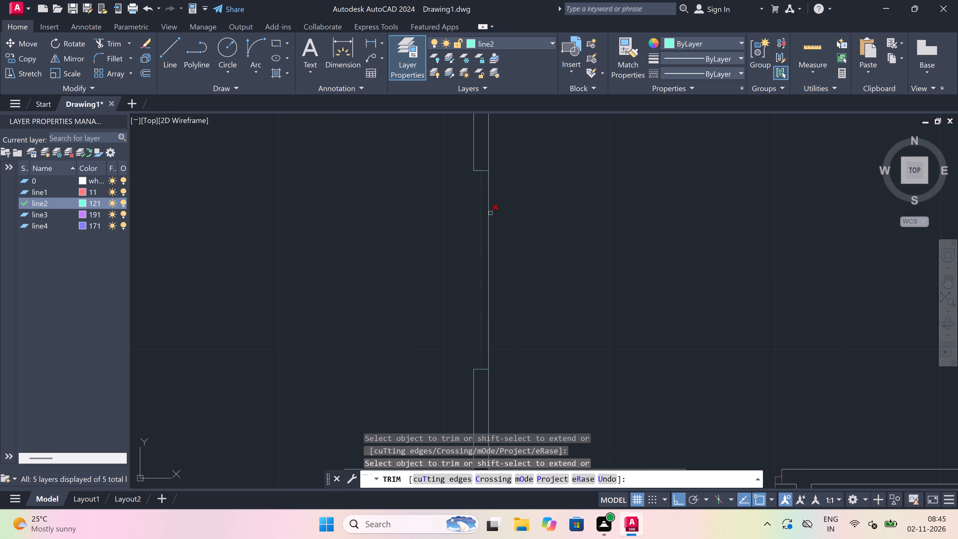
click(488, 213)
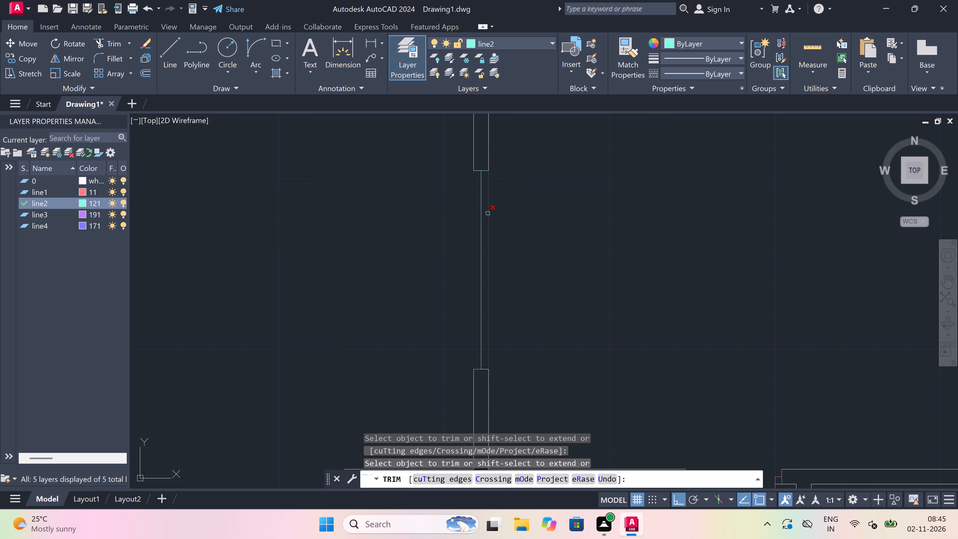
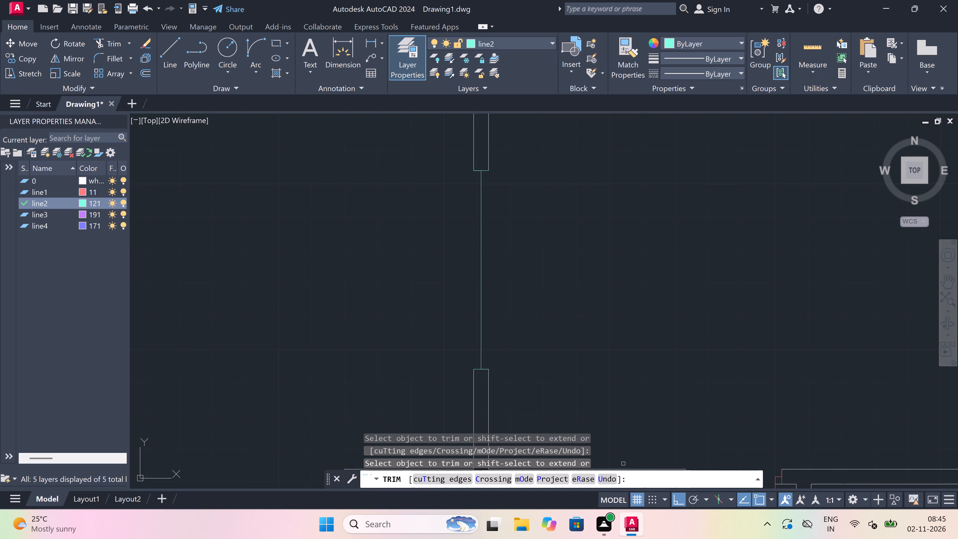
Draw the outer and inner edge lines between the jambs of the left-wall opening directly above the bottom-left corner room.
scroll(606, 468, down, 4)
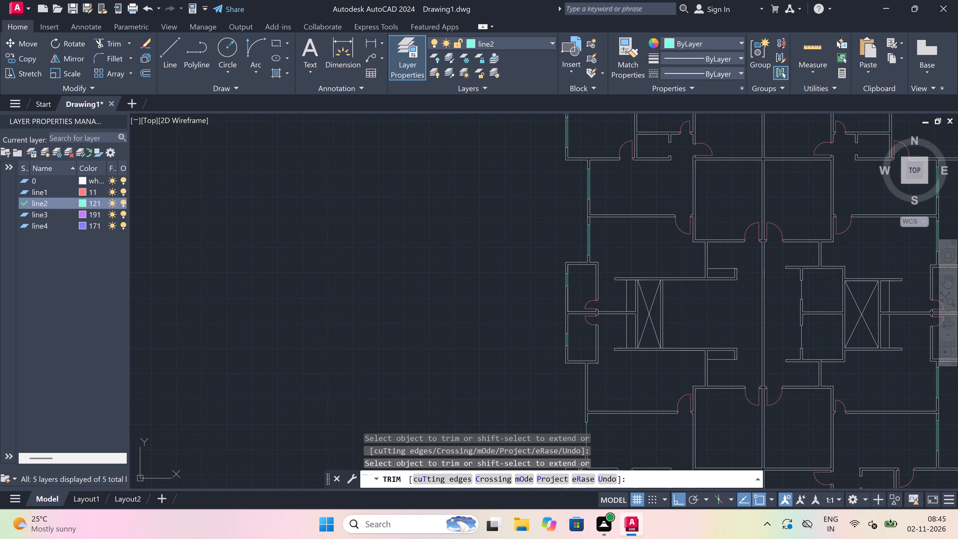
scroll(276, 538, down, 1)
scroll(417, 179, down, 1)
scroll(560, 202, up, 2)
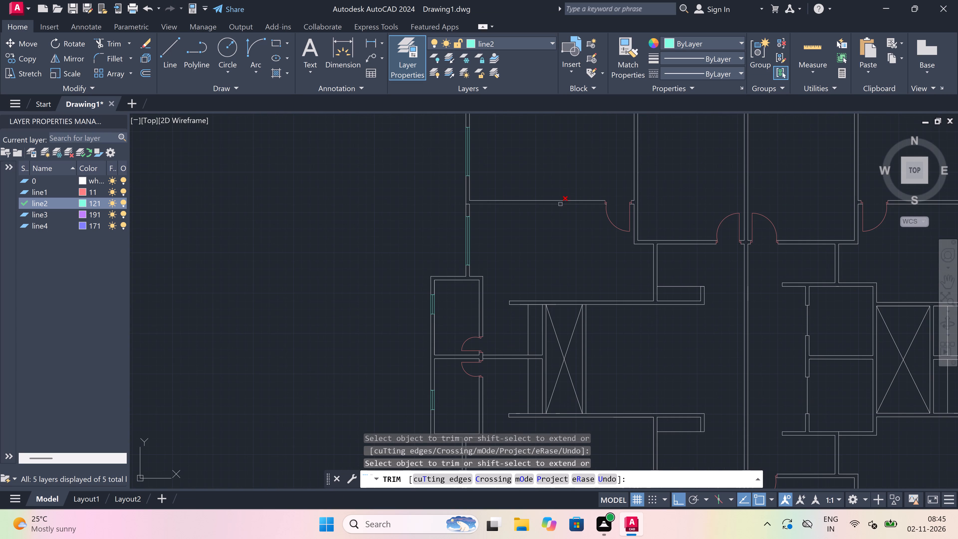
key(Escape)
scroll(526, 261, down, 3)
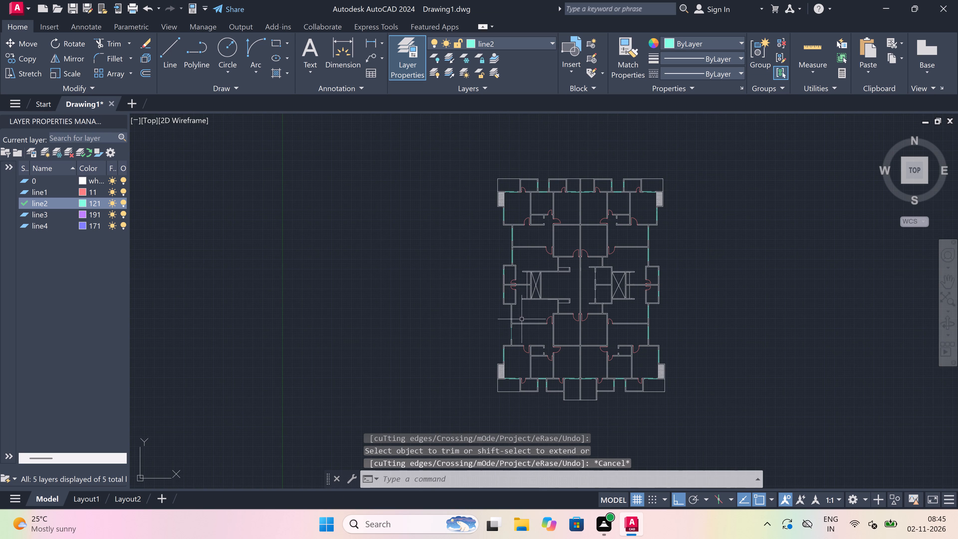
scroll(517, 338, up, 2)
scroll(495, 329, up, 1)
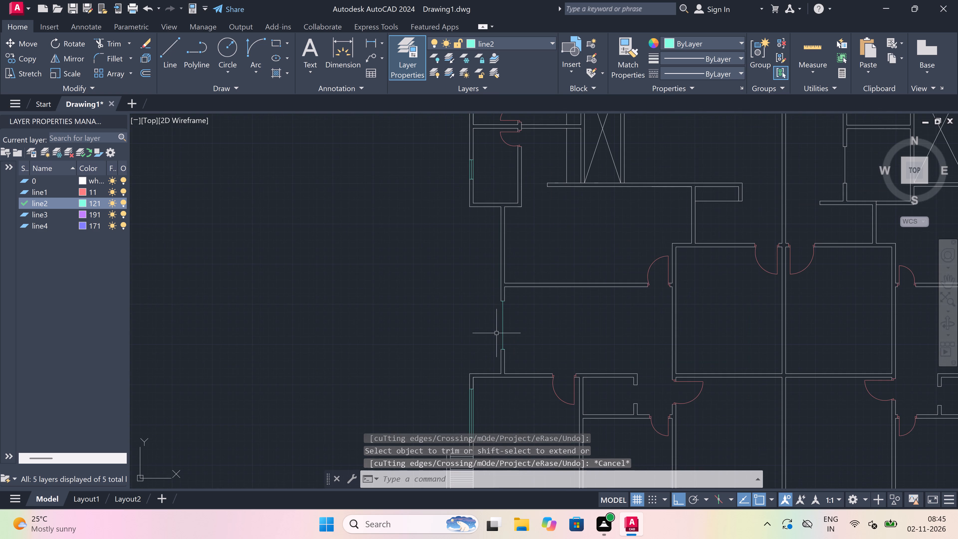
scroll(496, 333, up, 3)
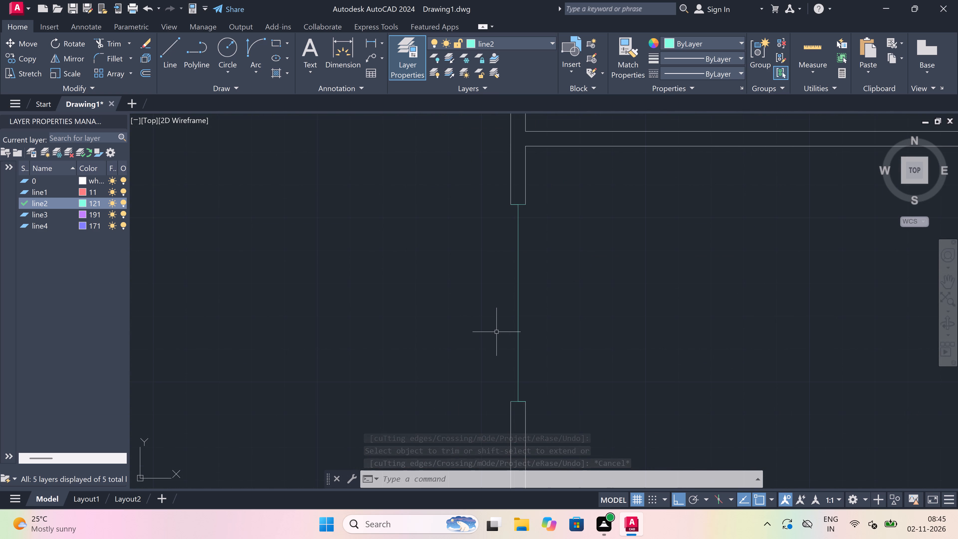
key(l)
key(space)
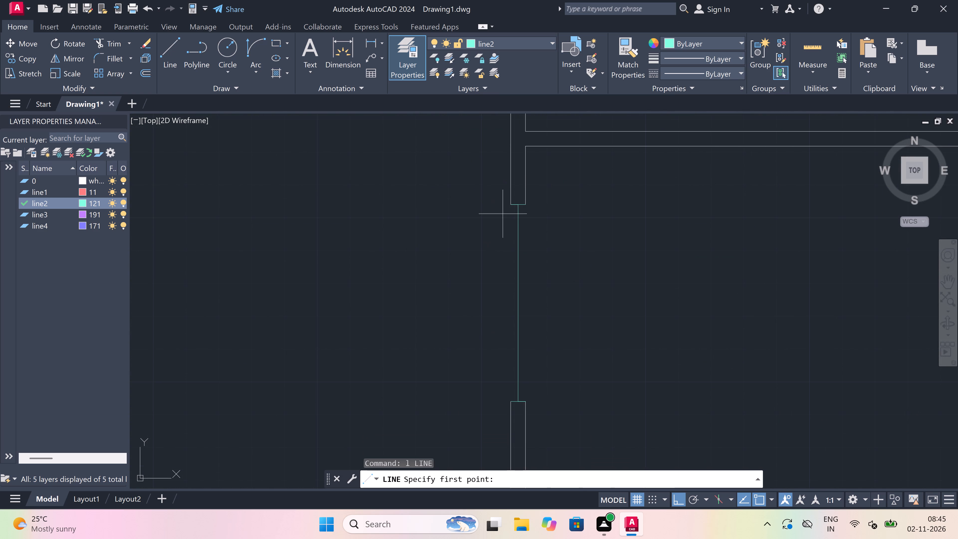
click(509, 207)
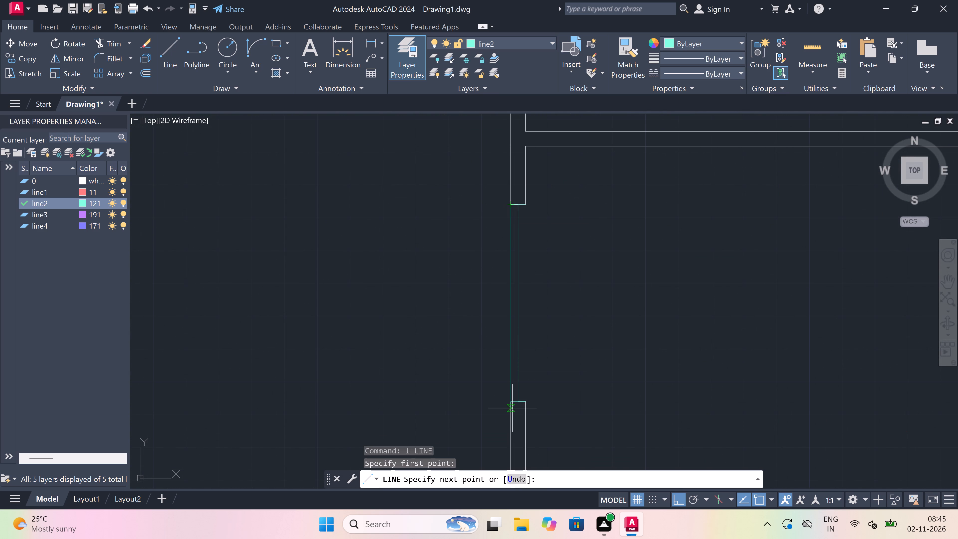
click(511, 404)
key(Escape)
key(space)
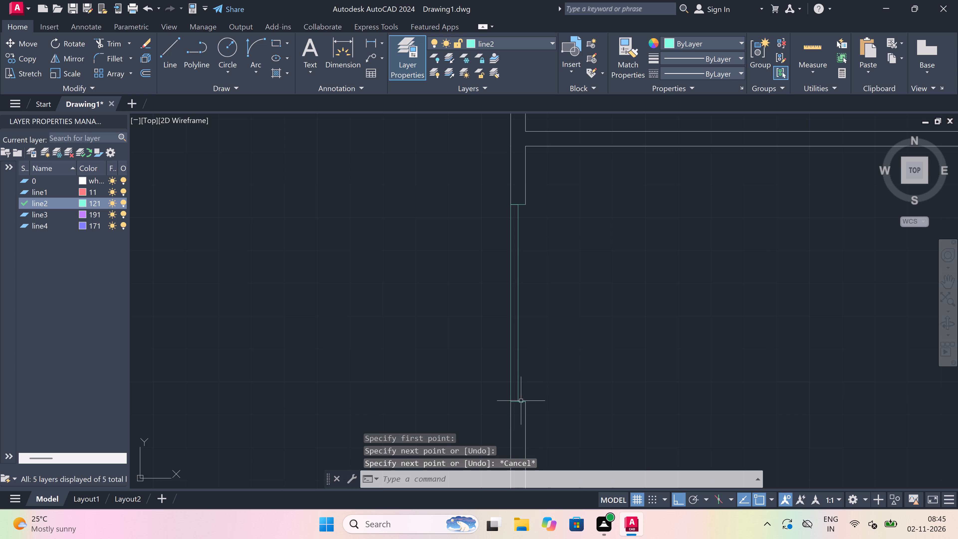
drag(526, 400, 527, 397)
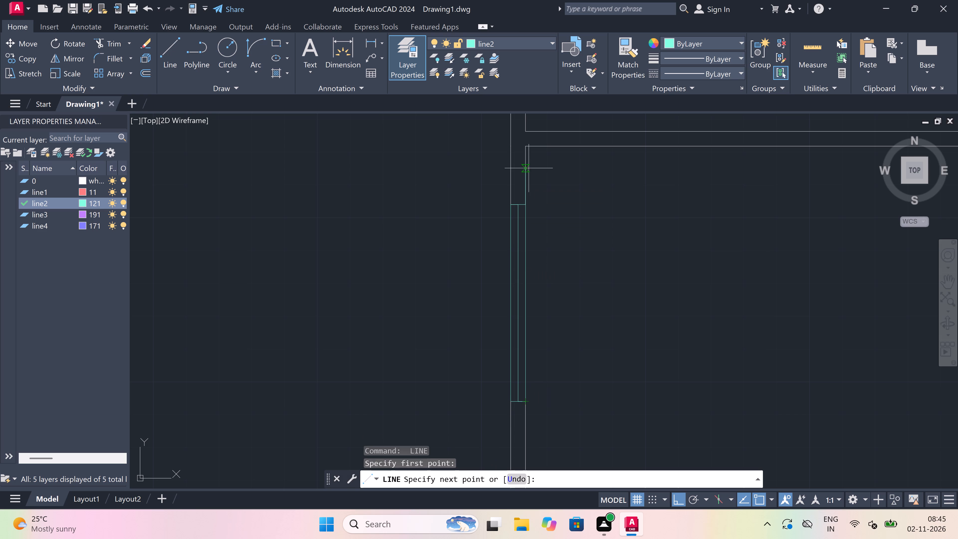
click(529, 203)
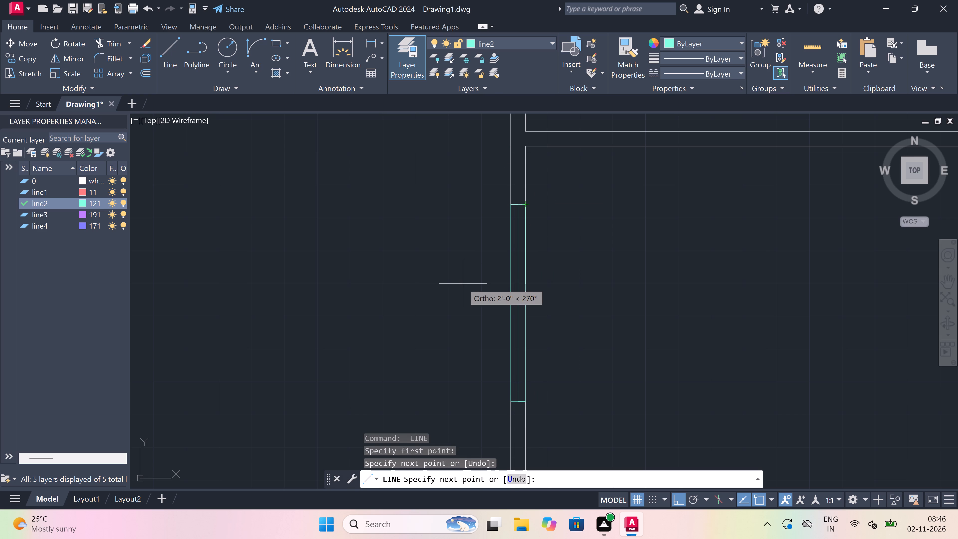
key(Escape)
Draw a full-thickness jamb line across the left outer wall of the next room up, just below the small projecting rooms.
scroll(463, 284, down, 4)
scroll(472, 203, up, 2)
key(space)
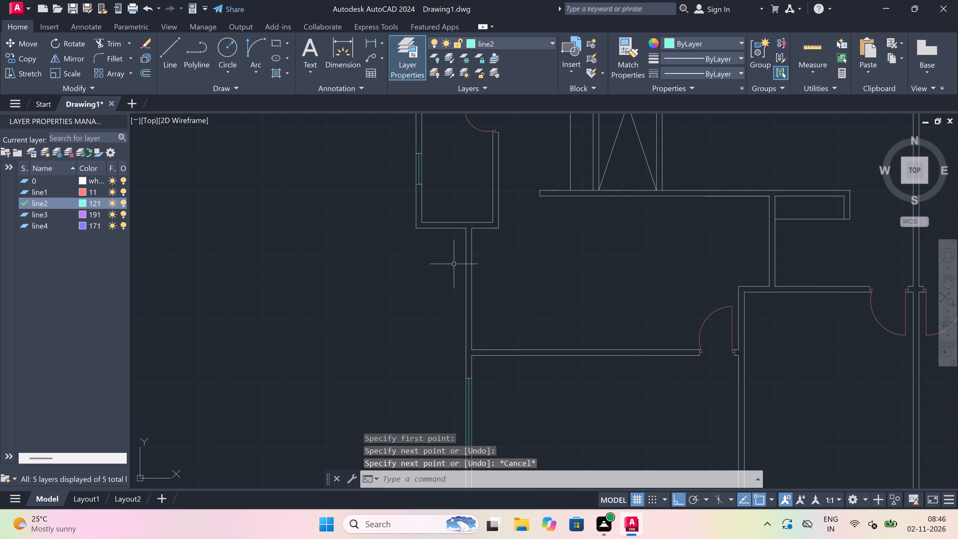
click(465, 243)
scroll(465, 242, up, 4)
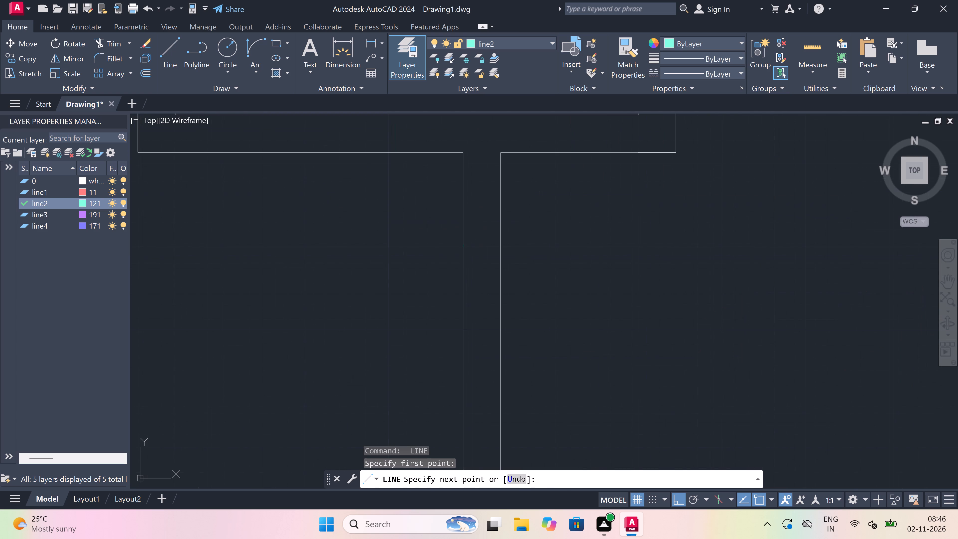
click(499, 245)
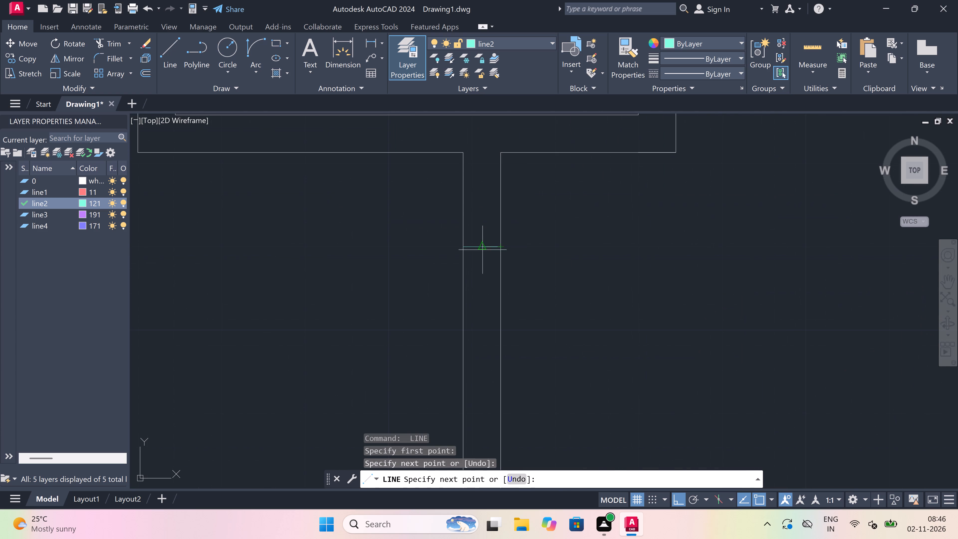
Continue with a 5' centreline downward from that jamb's midpoint, ending in a second jamb line across the full wall thickness.
click(480, 250)
text(5')
key(space)
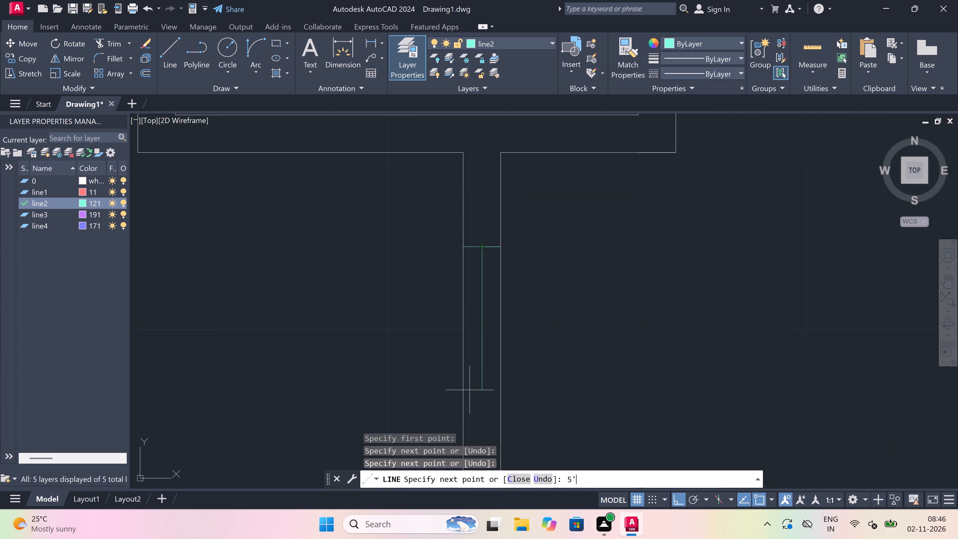
scroll(481, 386, down, 6)
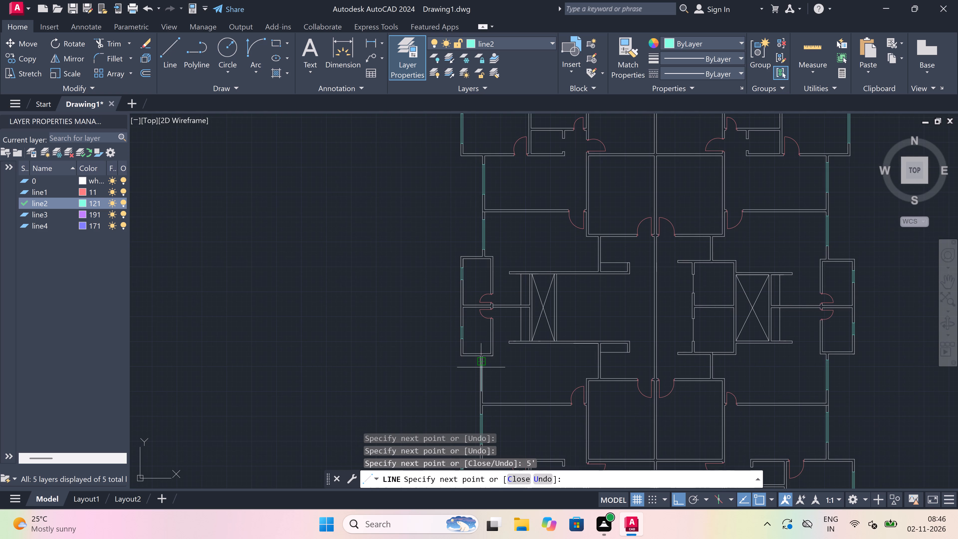
scroll(480, 384, up, 3)
scroll(480, 384, down, 3)
scroll(477, 399, up, 4)
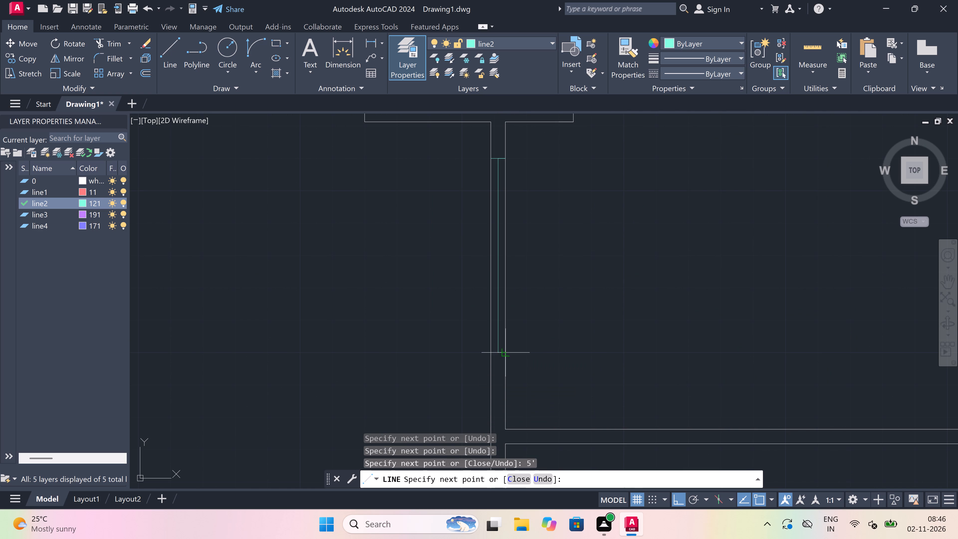
click(506, 355)
scroll(498, 355, up, 3)
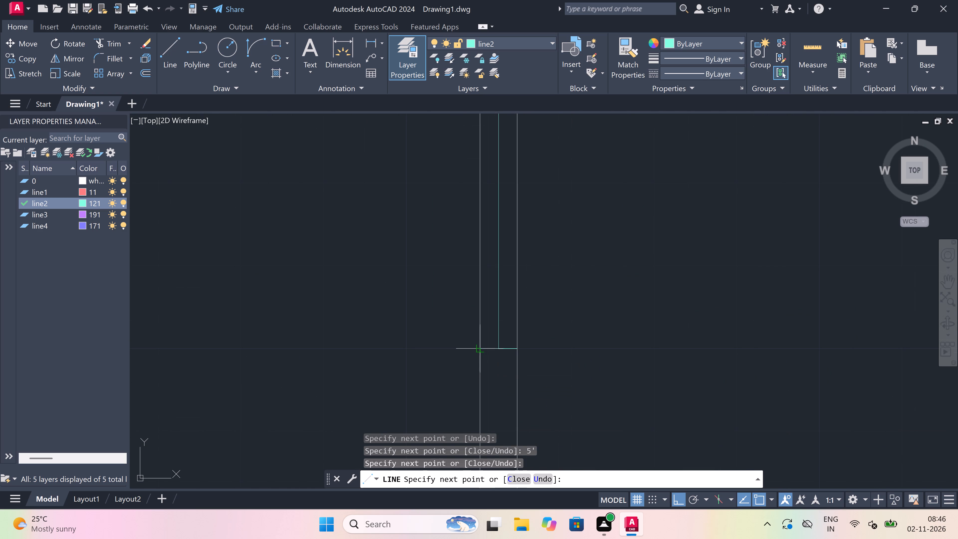
click(478, 348)
key(Escape)
Trim both wall lines between the two jambs of this new left-wall opening, leaving only the centreline.
scroll(478, 348, down, 4)
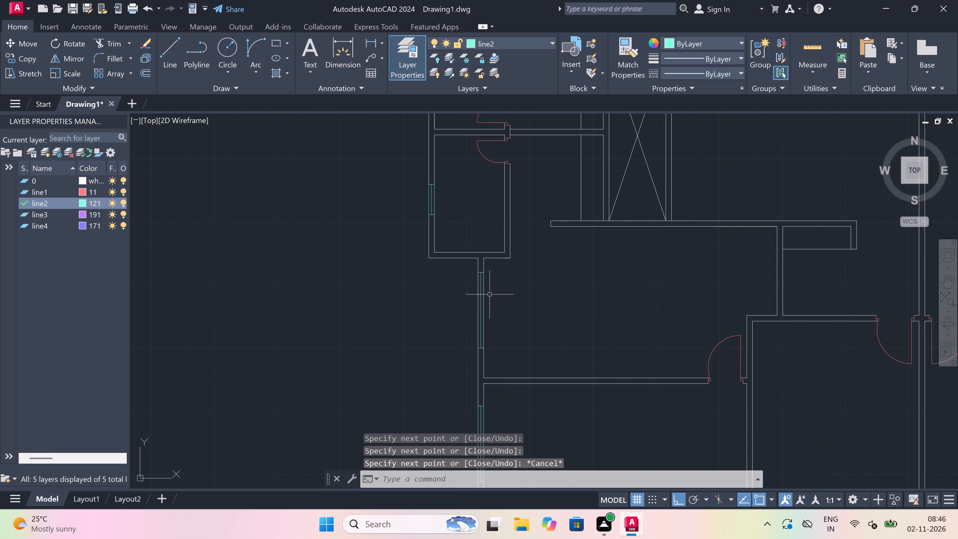
scroll(489, 327, up, 2)
text(tr)
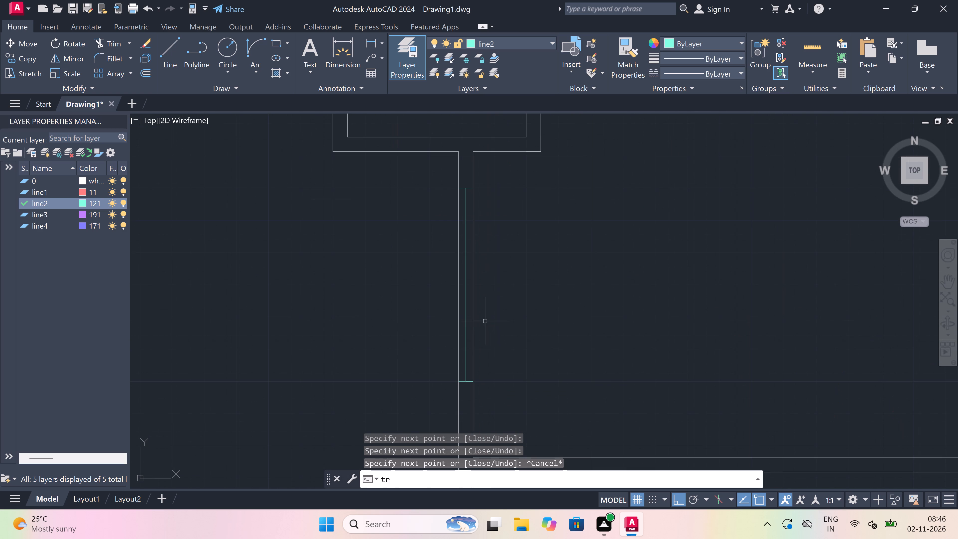
key(space)
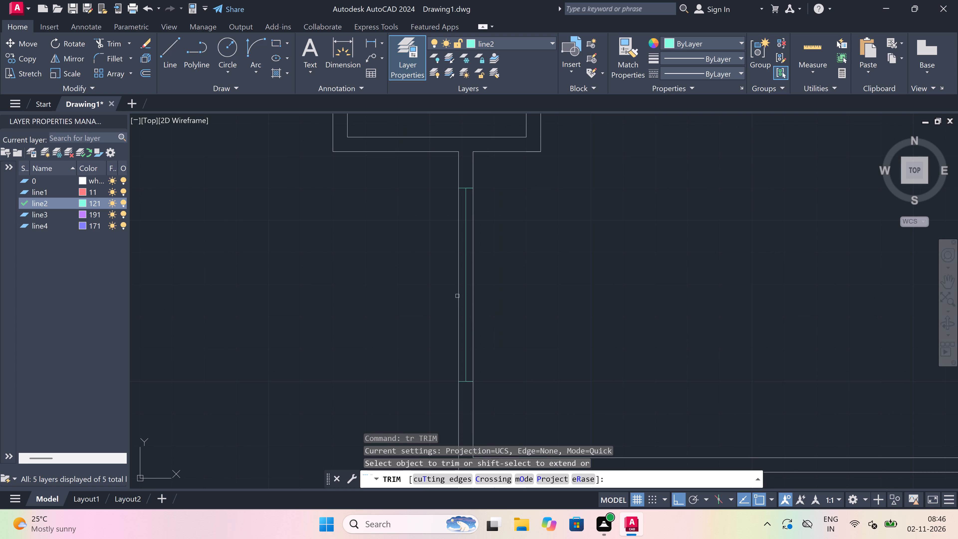
click(459, 291)
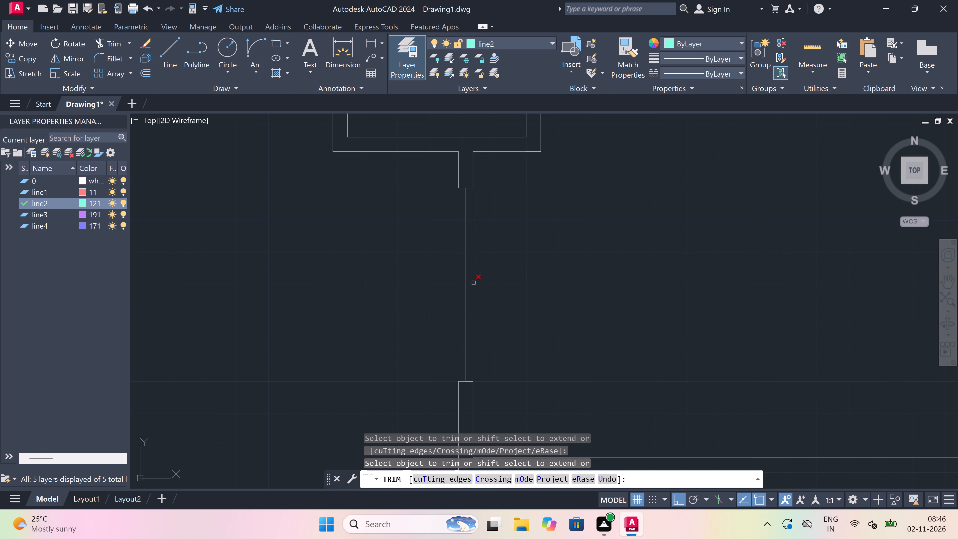
click(474, 283)
key(Escape)
Draw the outer and inner edge lines between the jambs of the opening just below the small projecting rooms.
text(l)
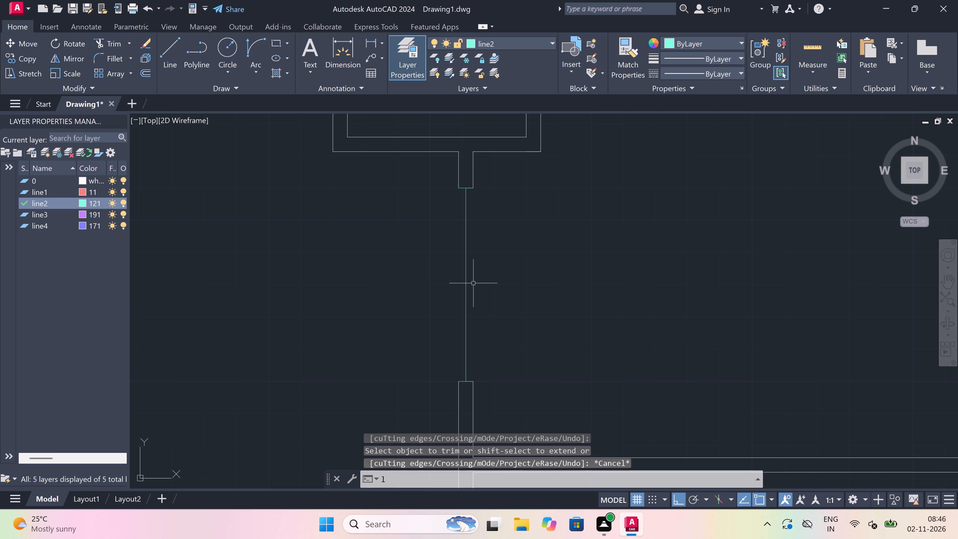
key(space)
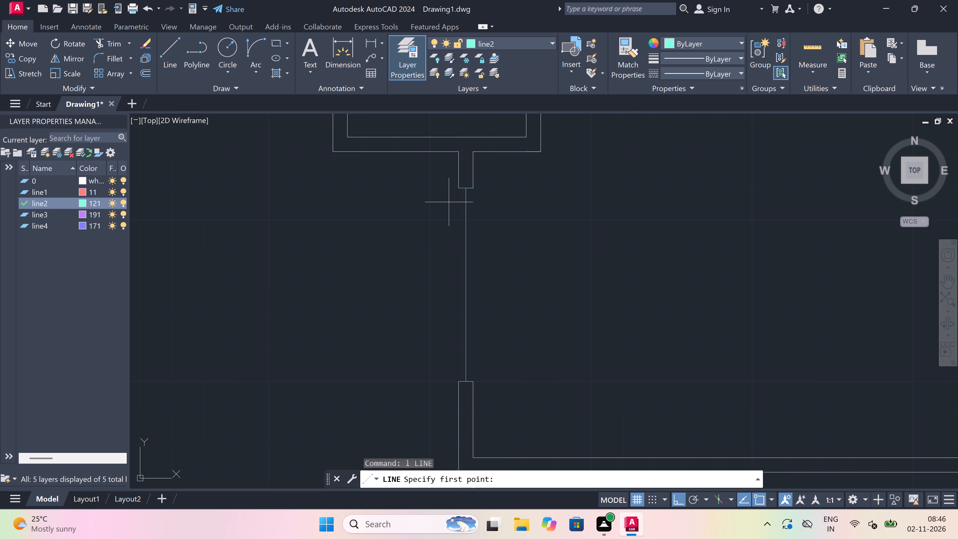
click(461, 187)
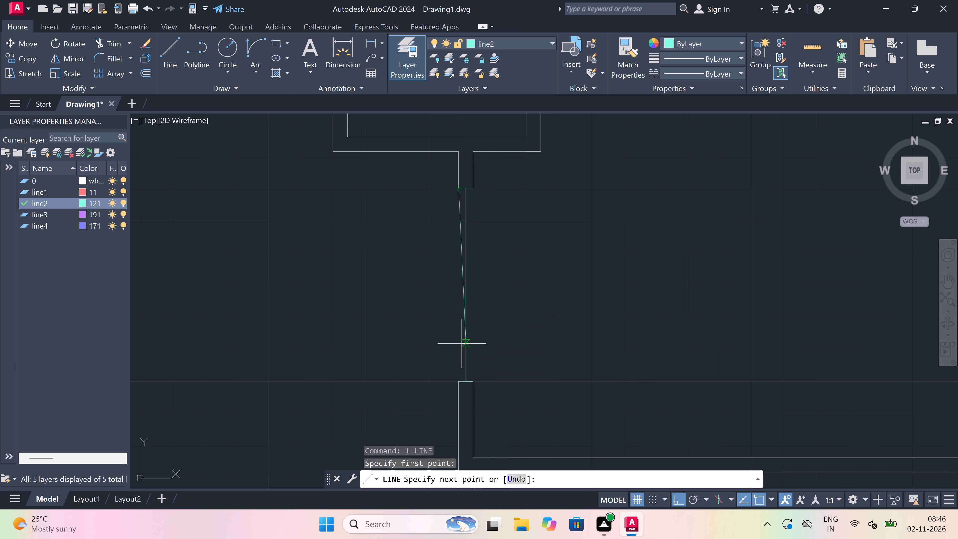
click(459, 383)
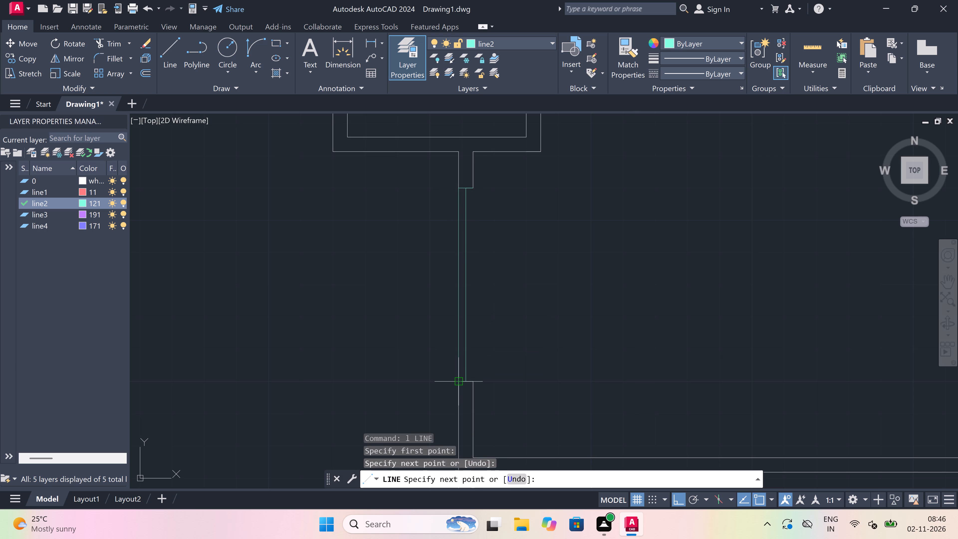
key(Escape)
key(space)
drag(476, 382, 476, 379)
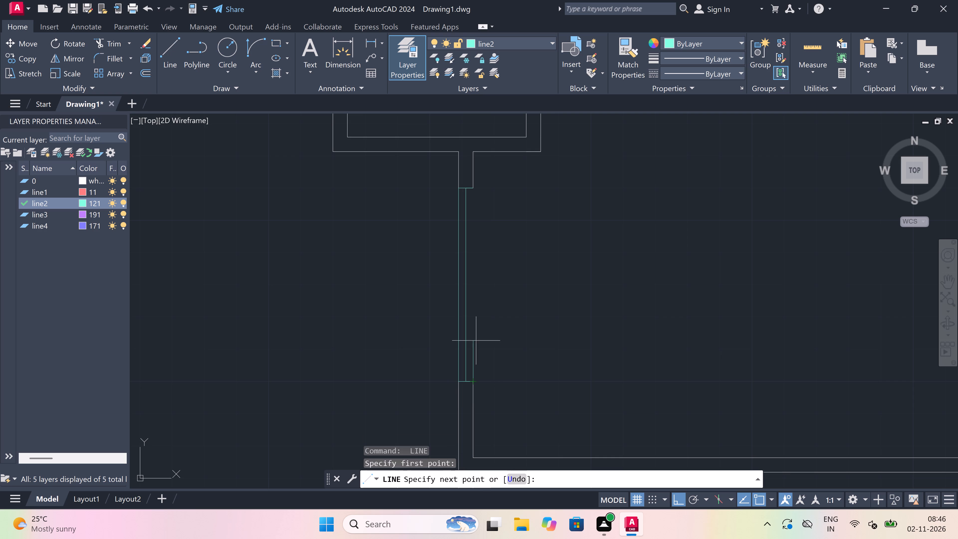
click(479, 191)
key(Escape)
Examine the plan's stair and lift core, central rooms and outer walls for places that still need openings.
scroll(308, 288, down, 3)
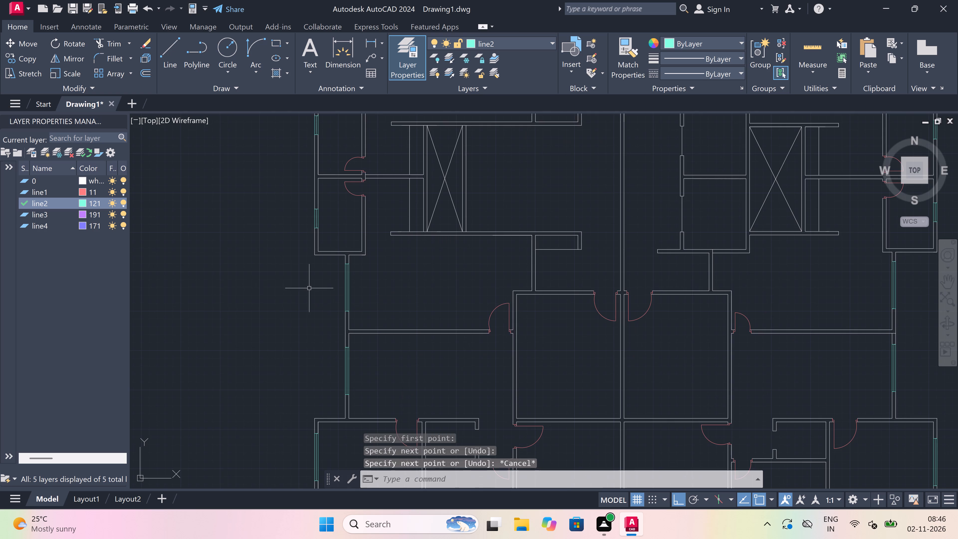
key(space)
scroll(311, 288, down, 2)
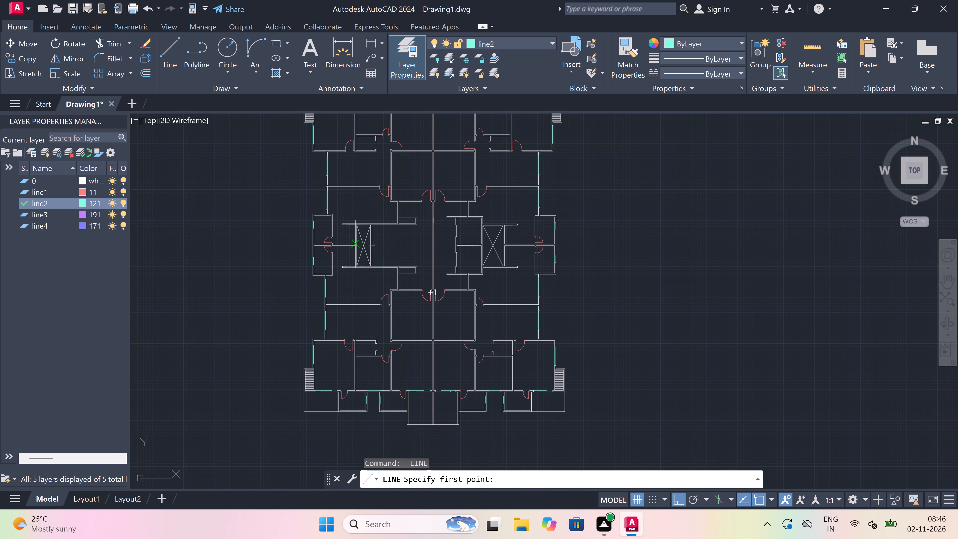
scroll(351, 236, up, 2)
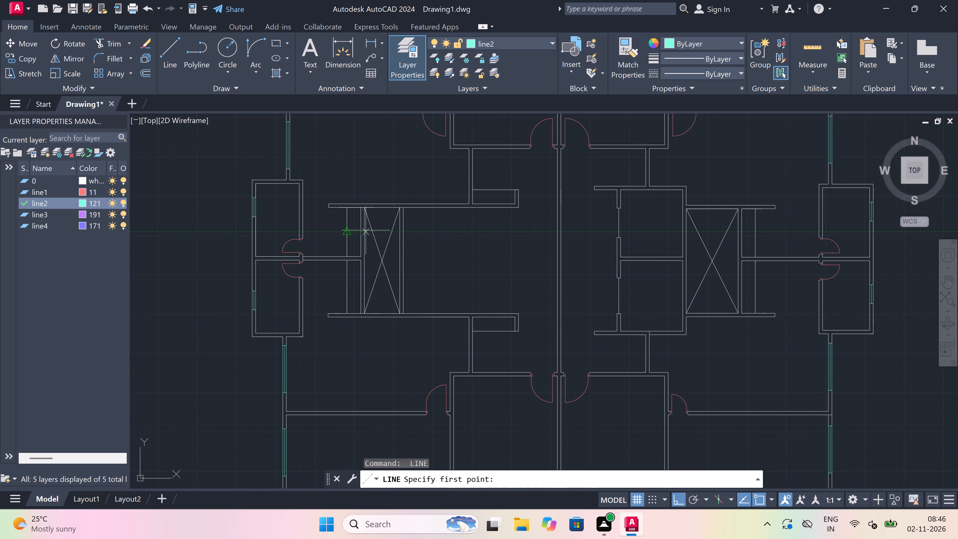
scroll(424, 236, down, 2)
scroll(489, 226, up, 3)
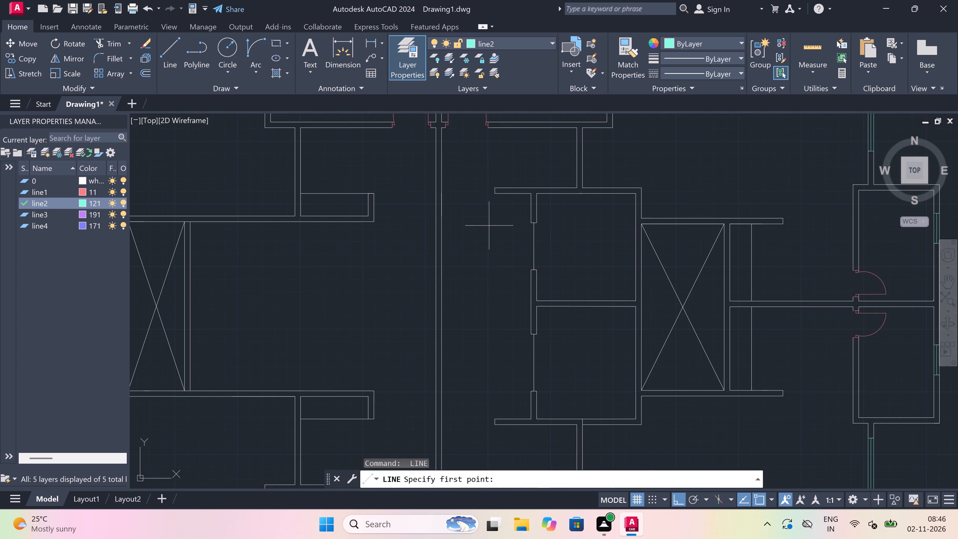
scroll(489, 226, down, 3)
scroll(548, 224, up, 2)
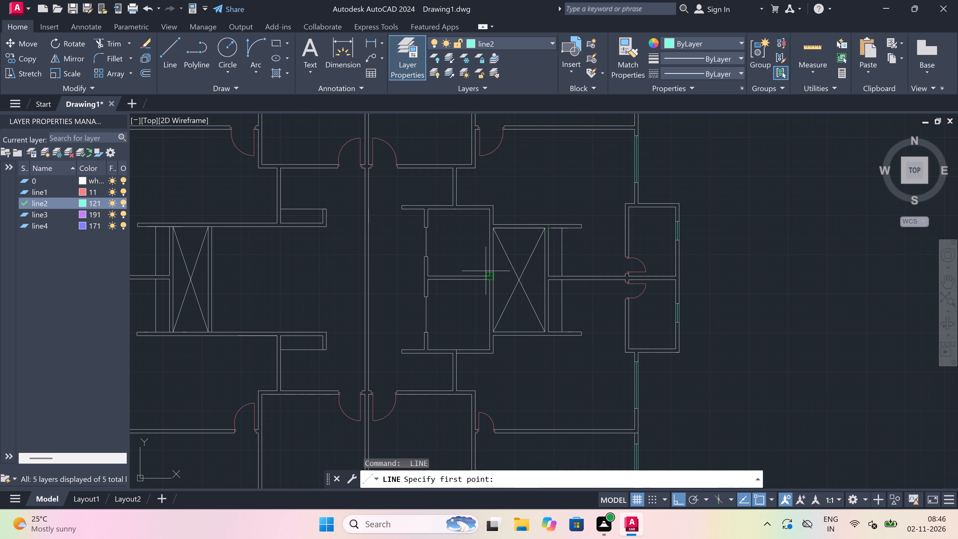
scroll(540, 275, down, 3)
scroll(514, 313, up, 2)
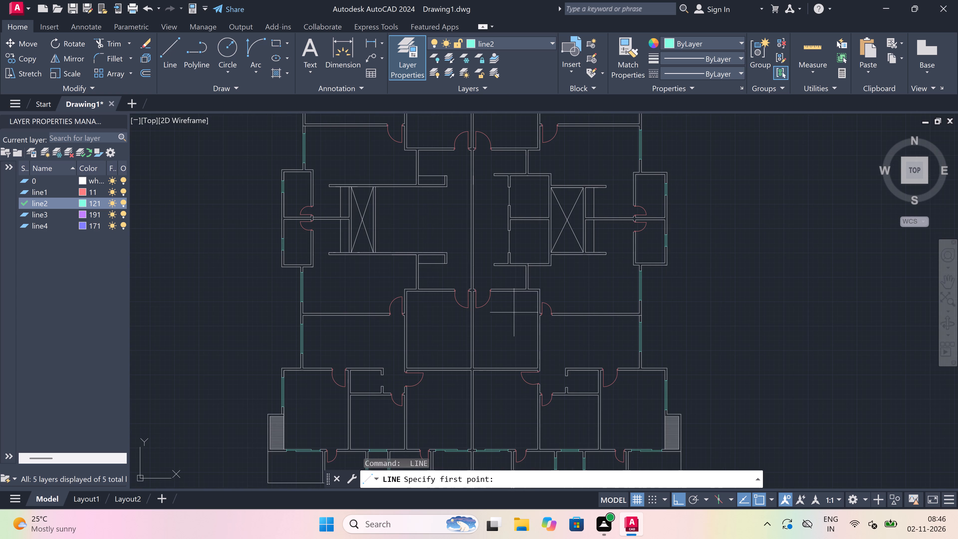
scroll(517, 264, up, 2)
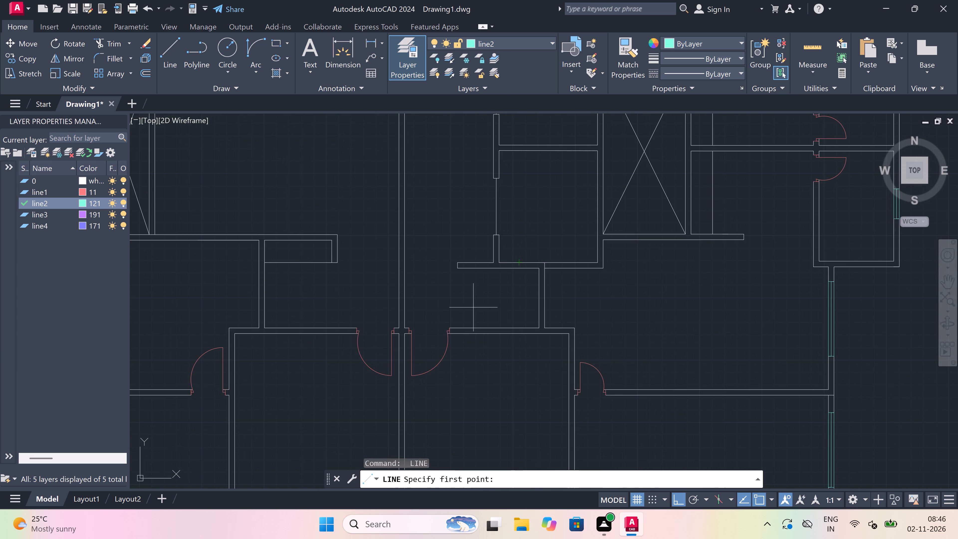
scroll(473, 307, down, 2)
scroll(459, 260, down, 3)
scroll(450, 246, up, 3)
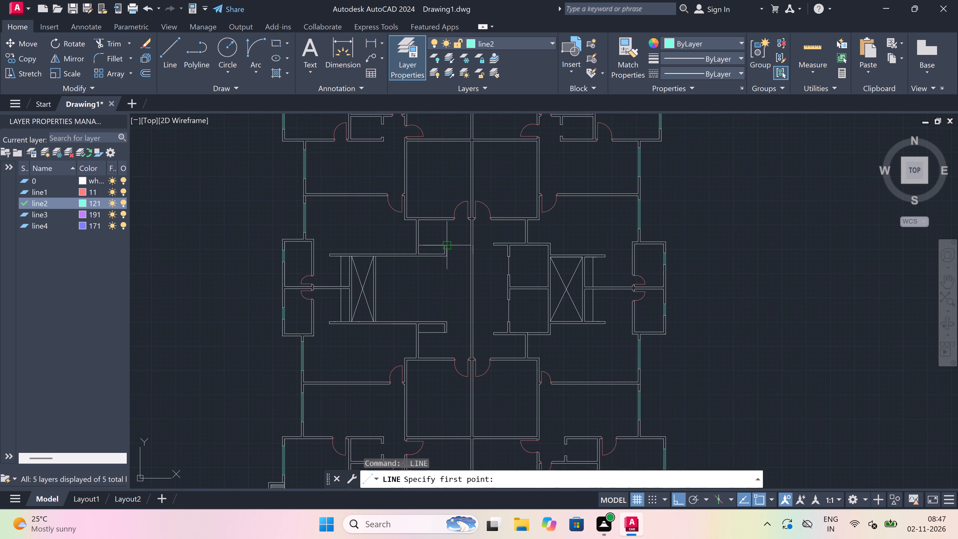
Make layer line3 current and draw the first stair tread line straight across the open stairwell beside the crossed shaft, from wall to wall.
scroll(421, 265, up, 2)
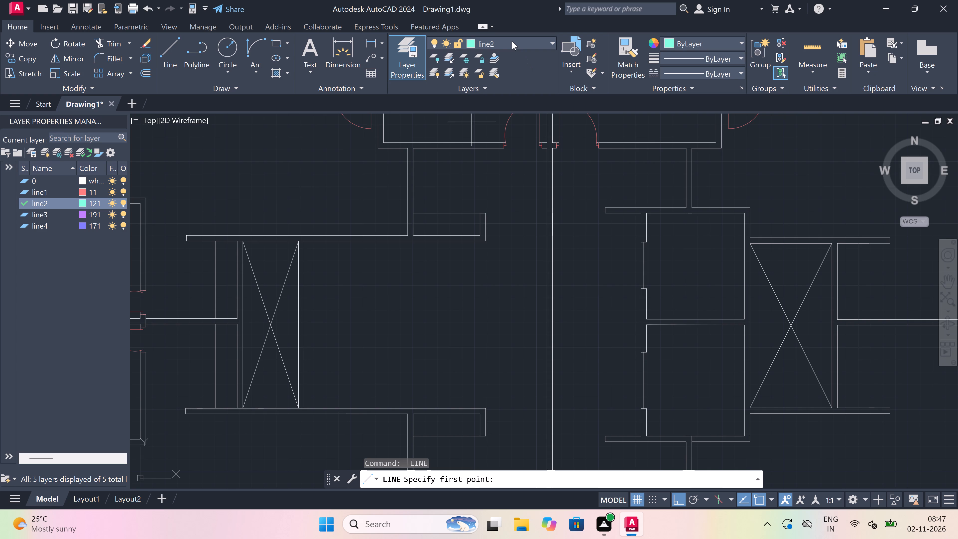
click(512, 41)
click(515, 101)
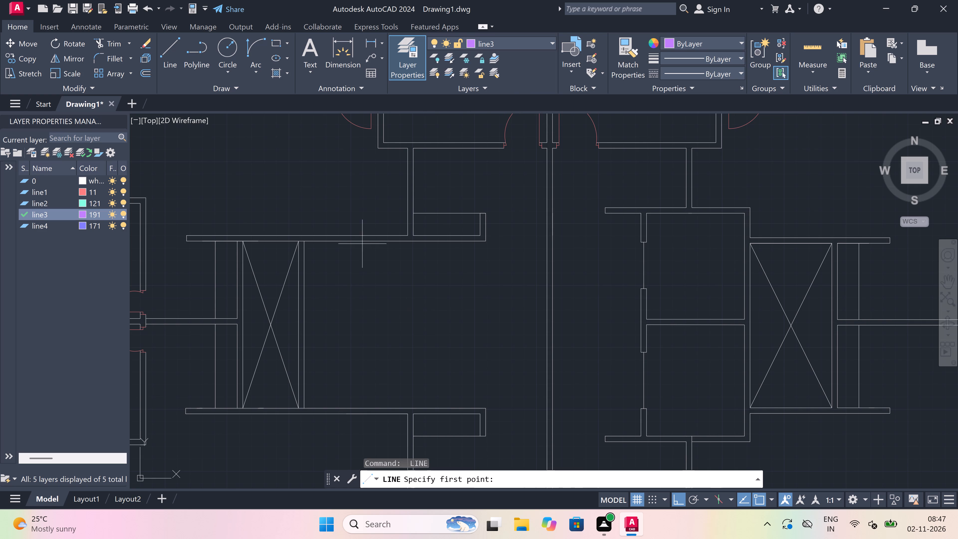
click(346, 245)
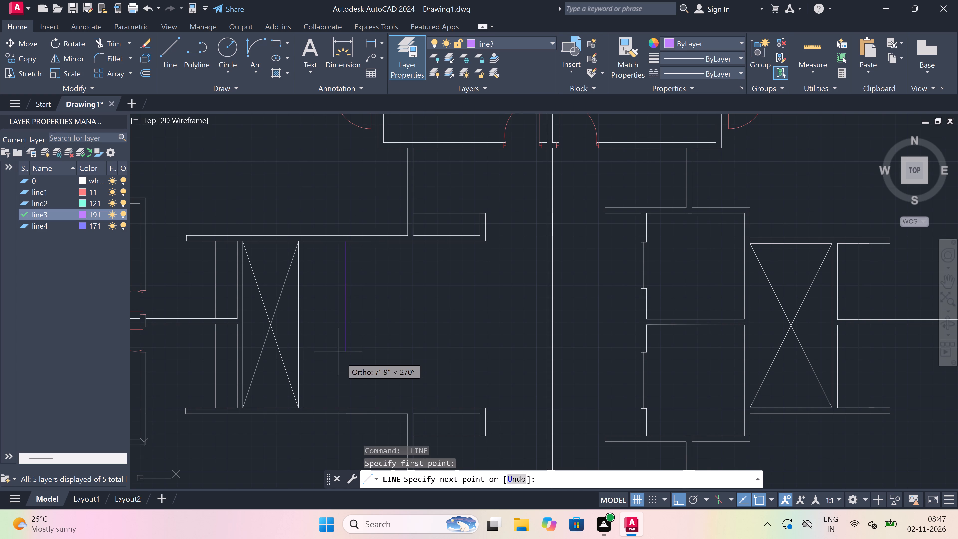
click(345, 408)
key(Escape)
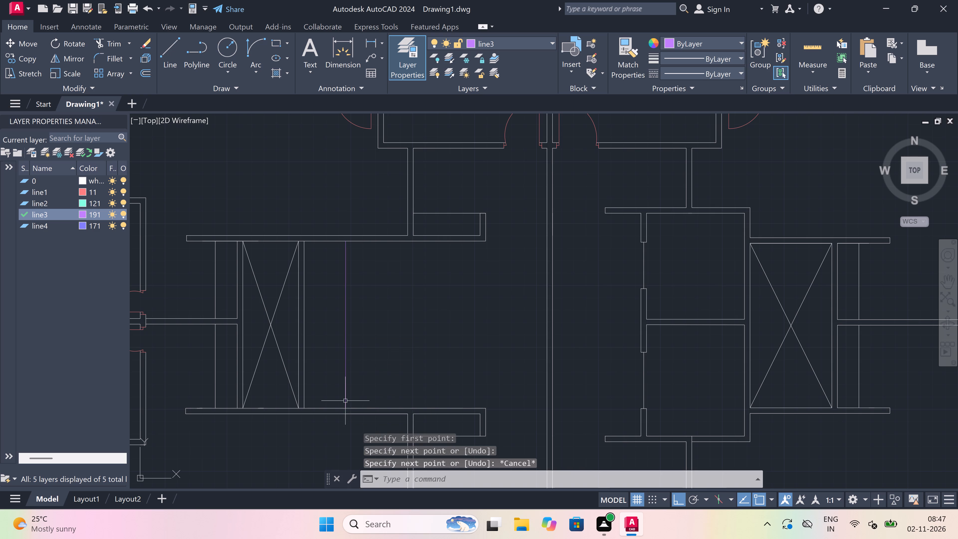
Offset the tread line repeatedly at 8" spacing with the Multiple option, away from the crossed shaft, until 14 copies fill the stairwell.
key(o)
key(space)
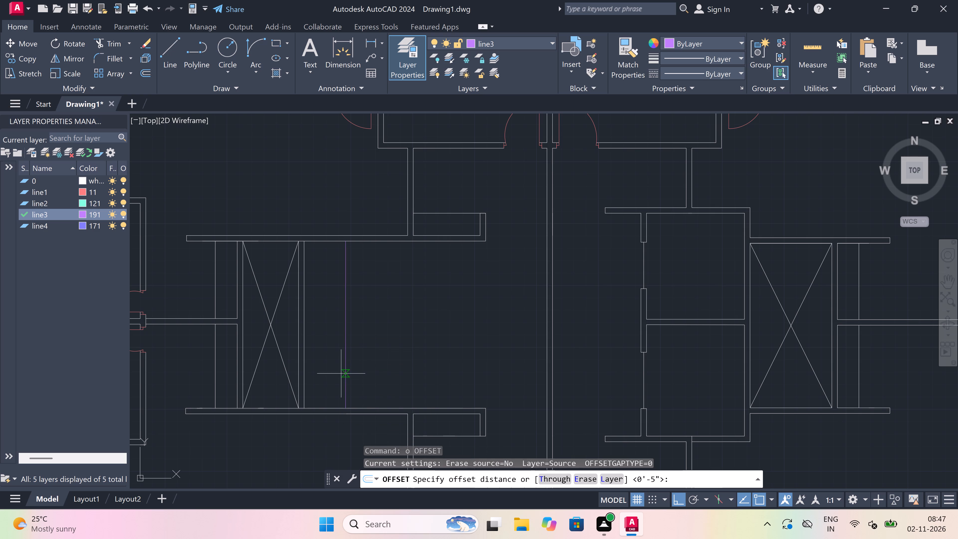
drag(345, 369, 349, 368)
key(8)
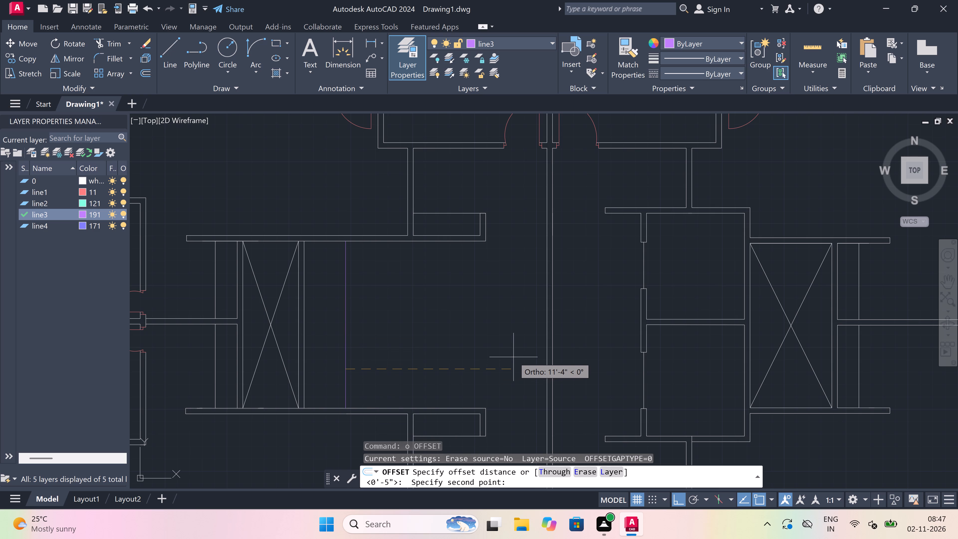
key(shift+quotedbl)
key(space)
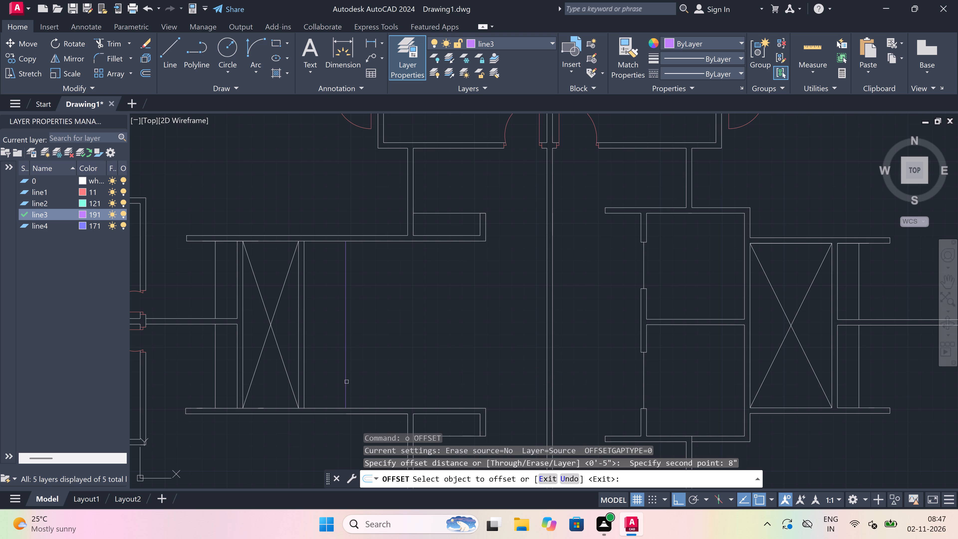
drag(347, 382, 429, 382)
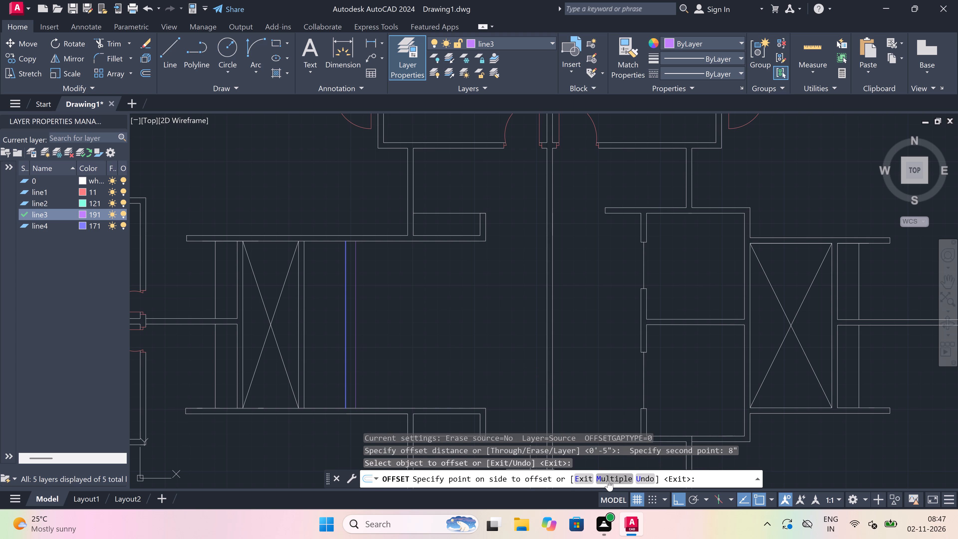
click(611, 479)
triple_click(523, 343)
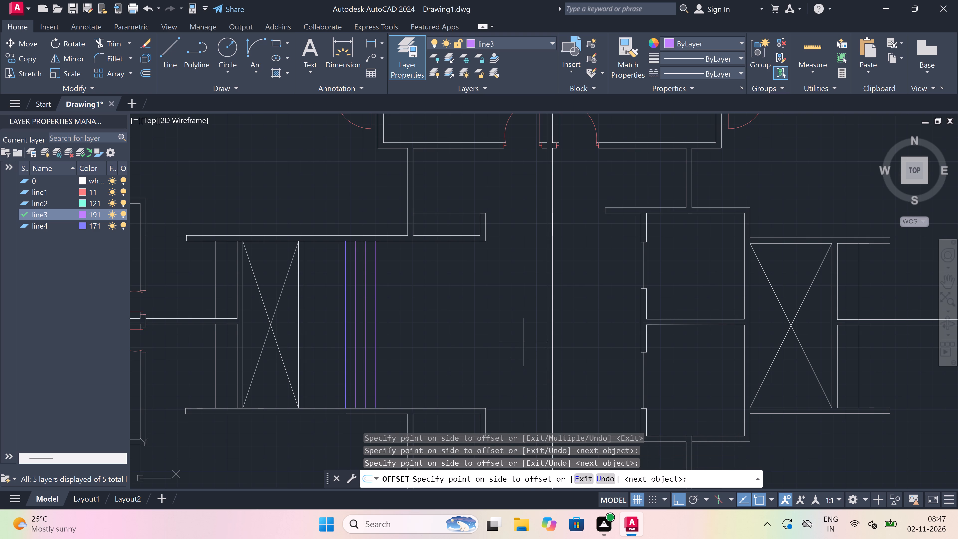
triple_click(523, 342)
double_click(523, 342)
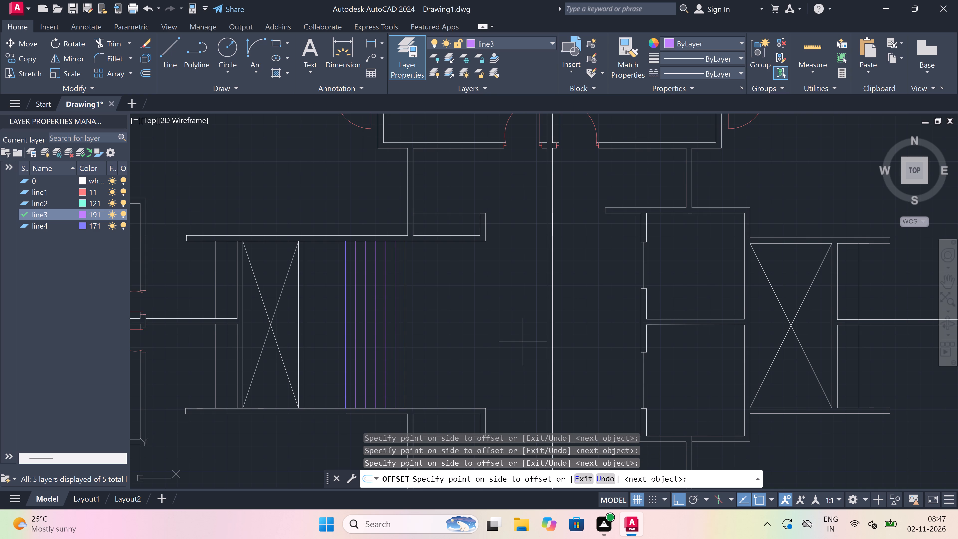
triple_click(523, 342)
triple_click(523, 342)
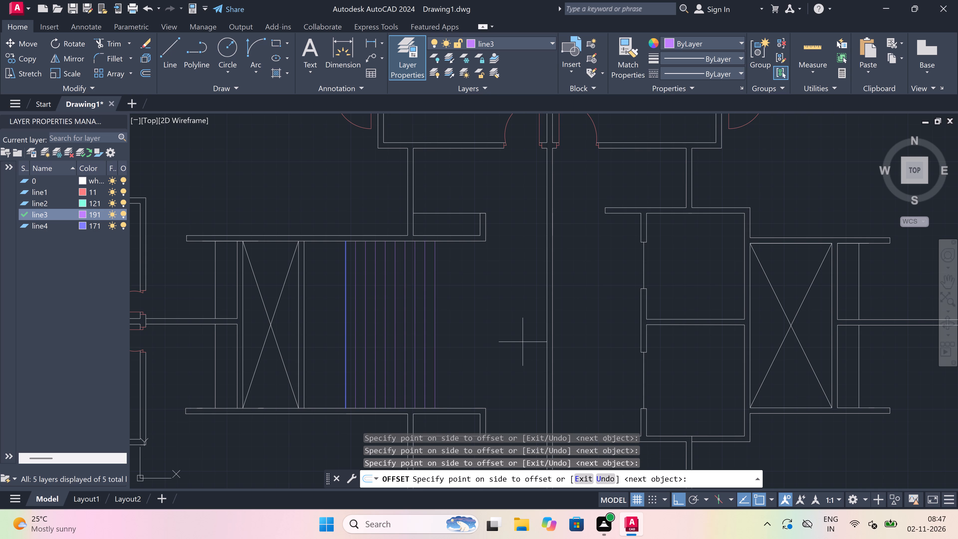
click(523, 342)
triple_click(523, 342)
triple_click(523, 342)
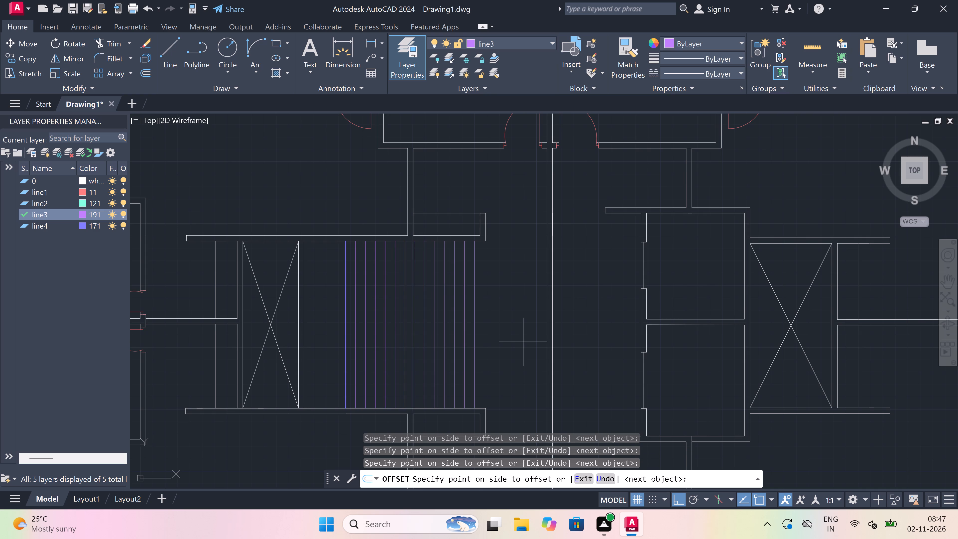
click(523, 342)
click(523, 342)
key(Escape)
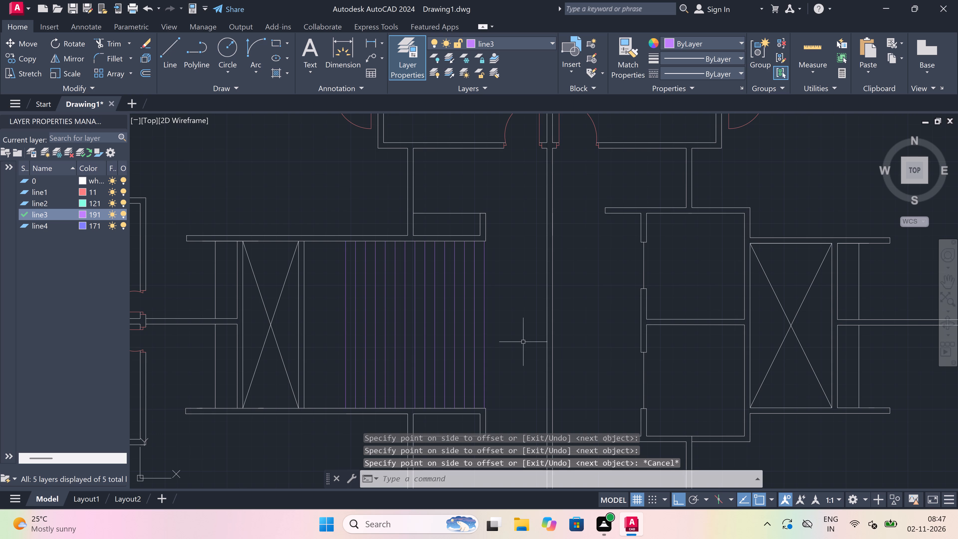
Draw the flight divider line across all the treads, from the last tread's midpoint to the first tread's midpoint.
key(l)
key(space)
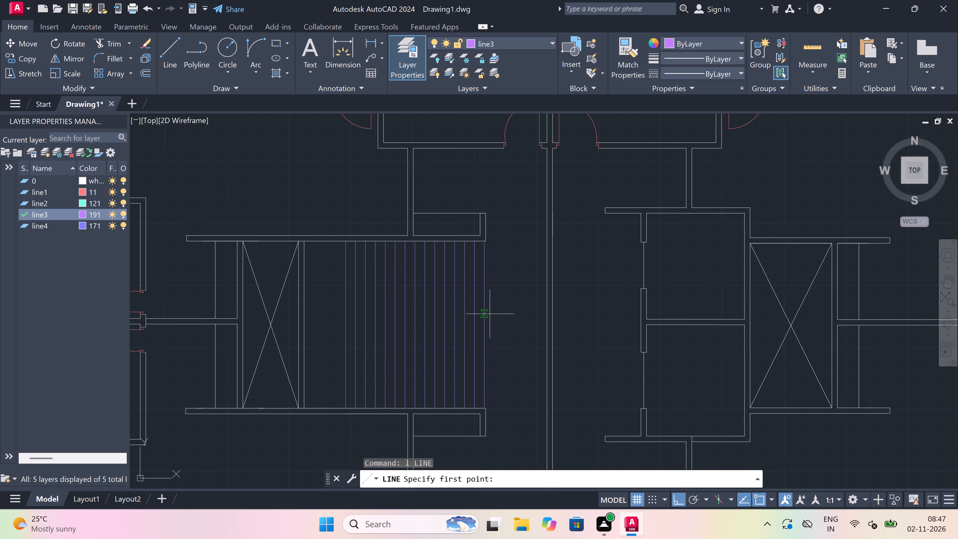
click(482, 327)
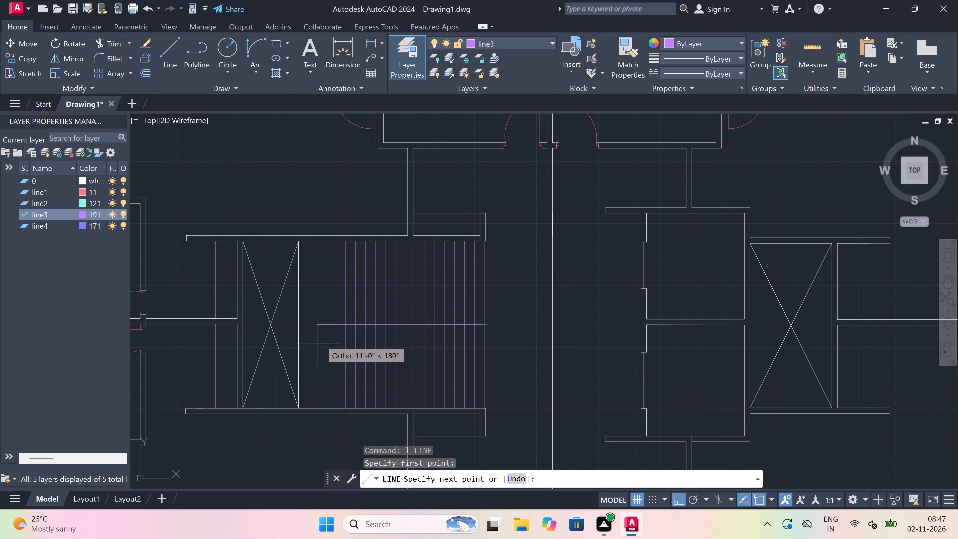
click(344, 327)
key(Escape)
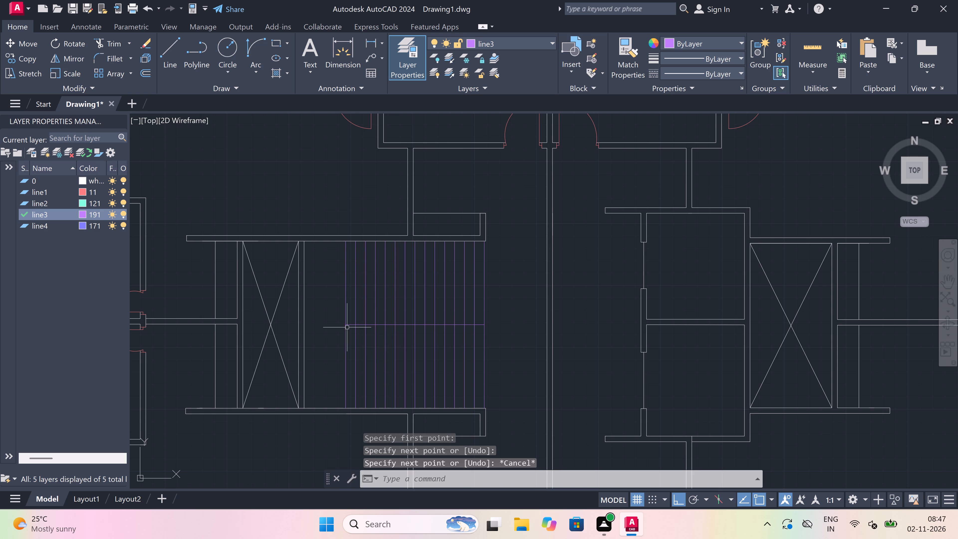
Draw a U-shaped stair direction line through the upper flight, down across the landing and back into the lower flight.
key(space)
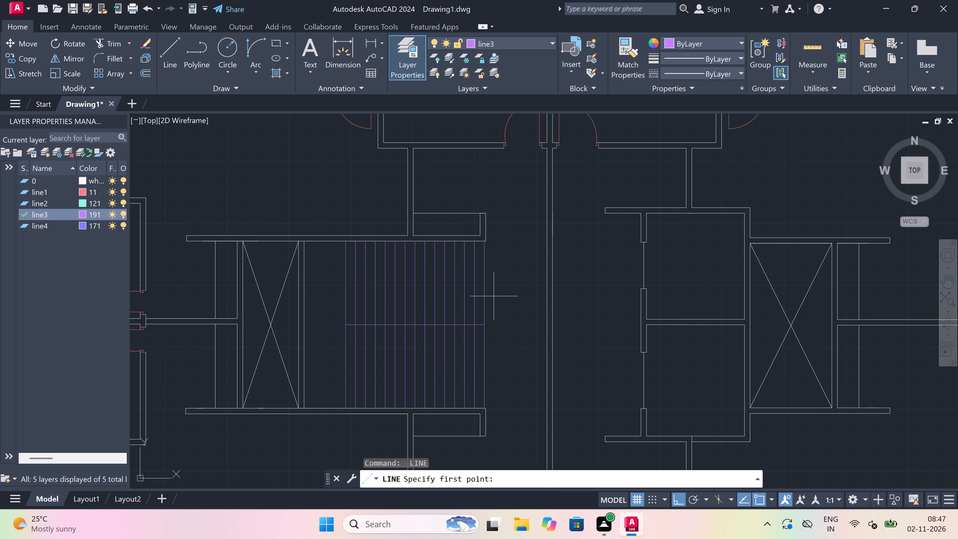
drag(496, 278, 493, 278)
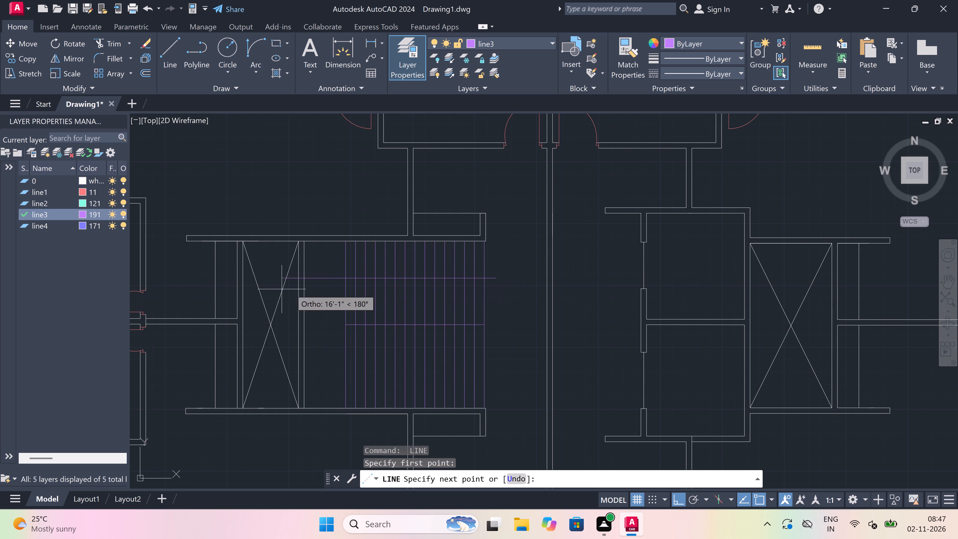
click(321, 280)
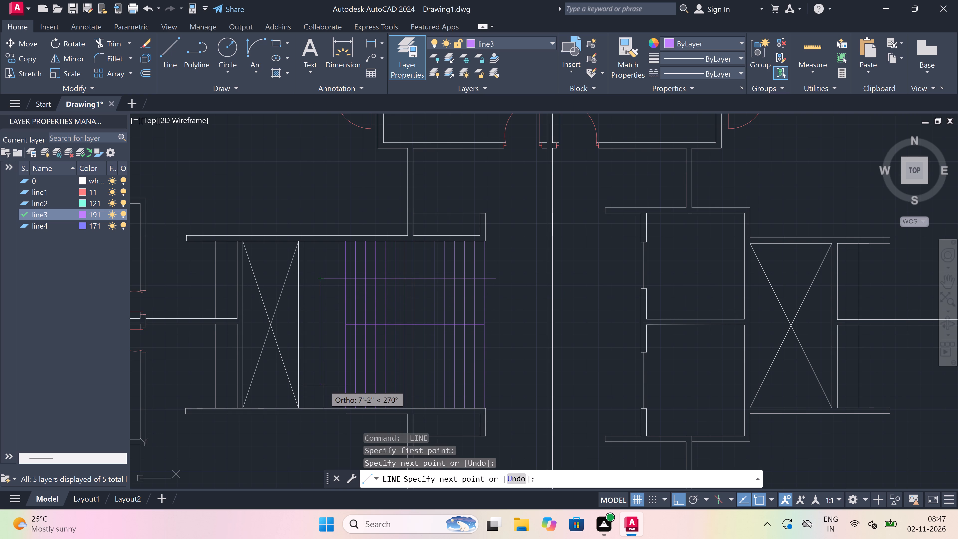
click(324, 376)
scroll(403, 375, up, 2)
click(404, 375)
Add a triangular arrowhead one tread deep at the lower-flight end of the direction line, with its base along the tread line.
scroll(376, 361, up, 2)
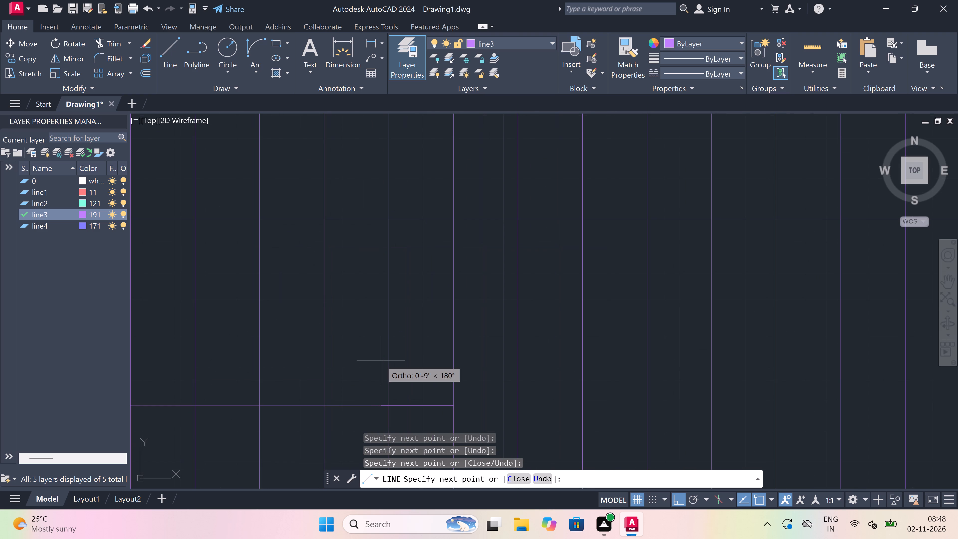
click(388, 359)
scroll(389, 359, down, 2)
scroll(389, 376, up, 2)
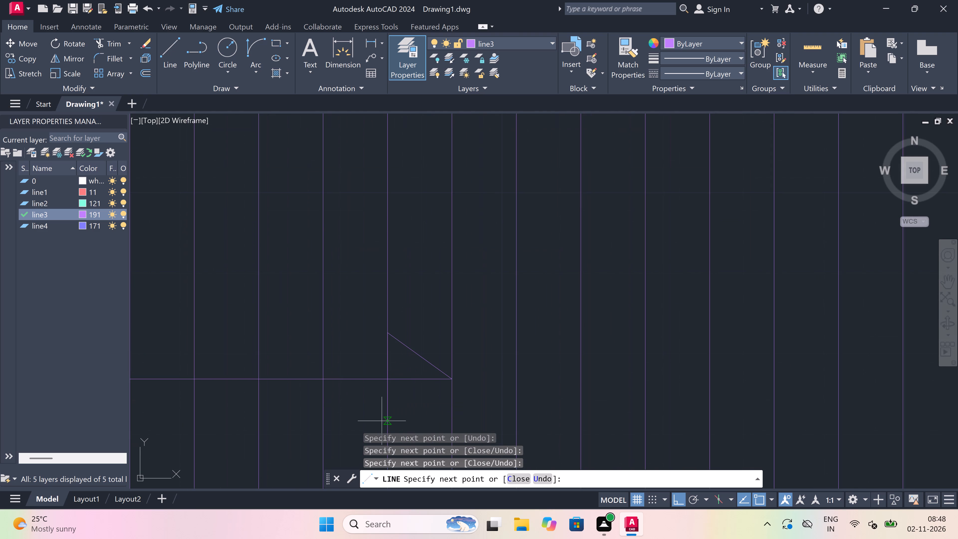
scroll(411, 320, down, 3)
scroll(398, 358, up, 3)
scroll(433, 294, up, 3)
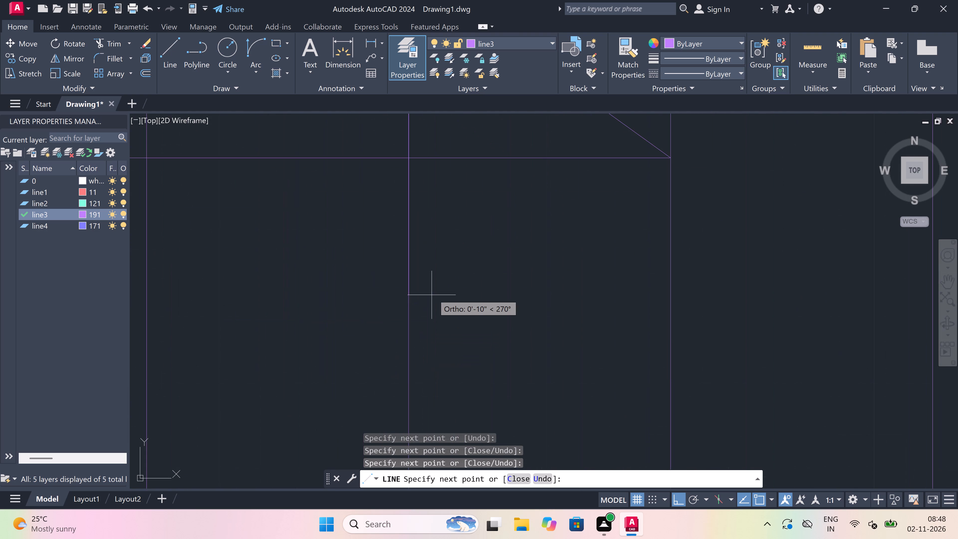
scroll(426, 298, down, 4)
scroll(443, 275, up, 2)
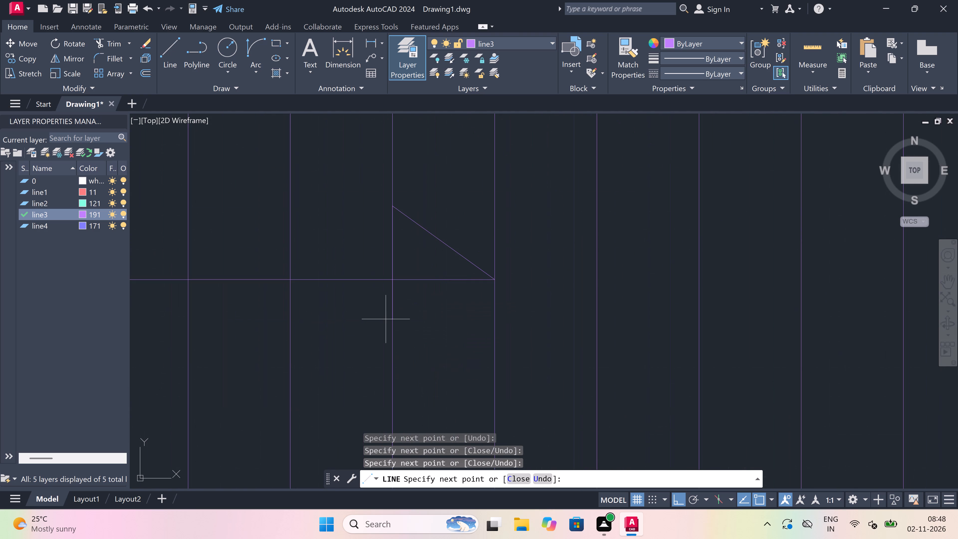
drag(390, 330, 405, 323)
click(493, 280)
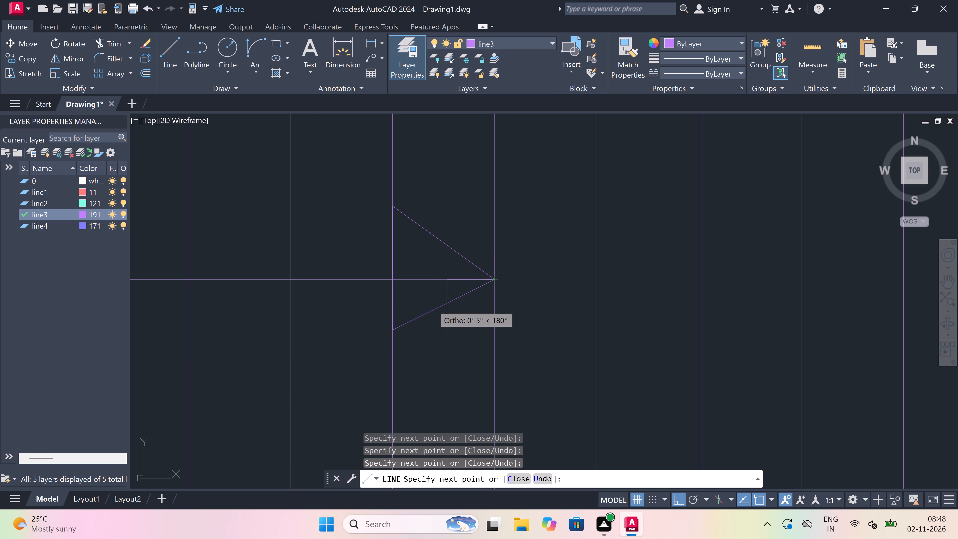
key(Escape)
Draw another lower arrowhead edge from the tip to a point farther down the same tread line.
scroll(473, 289, up, 2)
key(space)
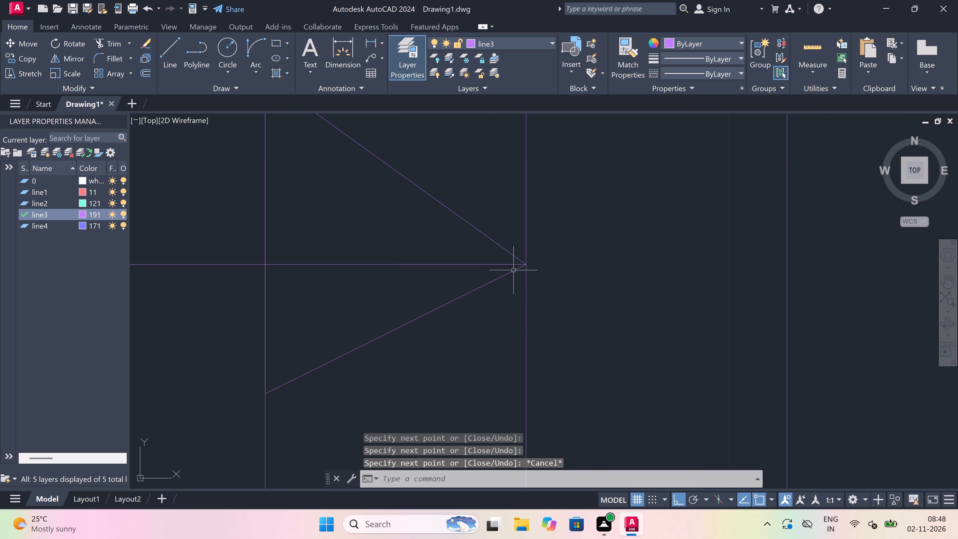
click(525, 266)
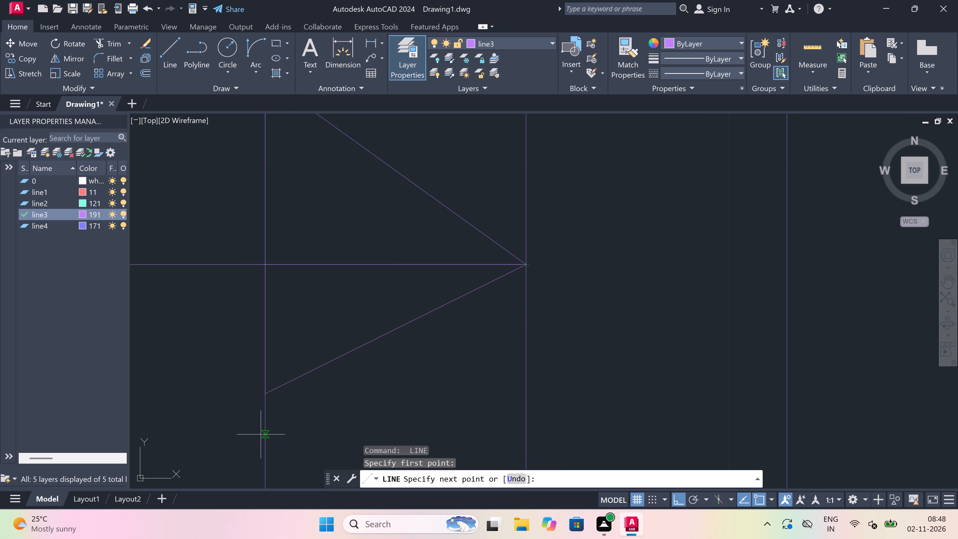
click(261, 434)
key(Escape)
Trim away the direction line inside the arrowhead and the first lower arrowhead edge.
text(tr)
key(space)
drag(295, 397, 299, 383)
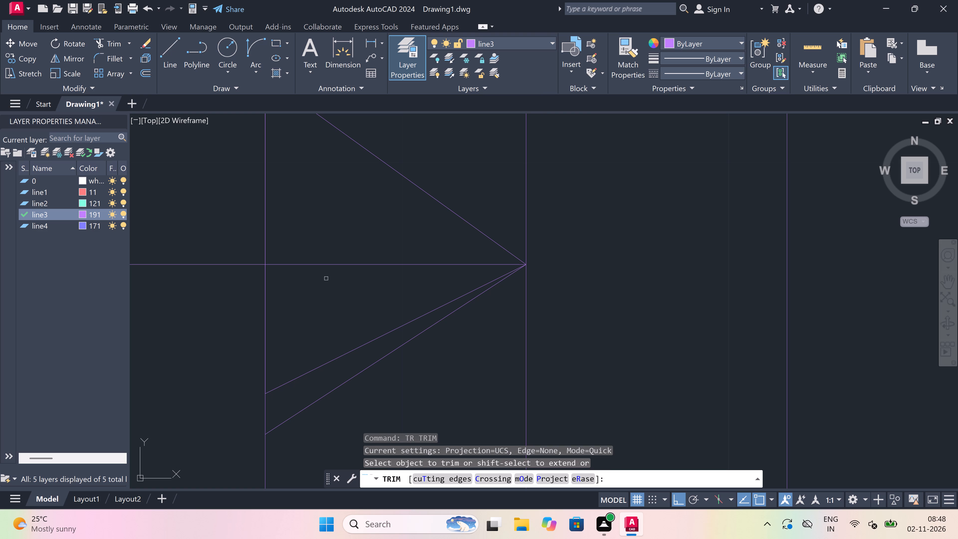
click(327, 256)
click(326, 371)
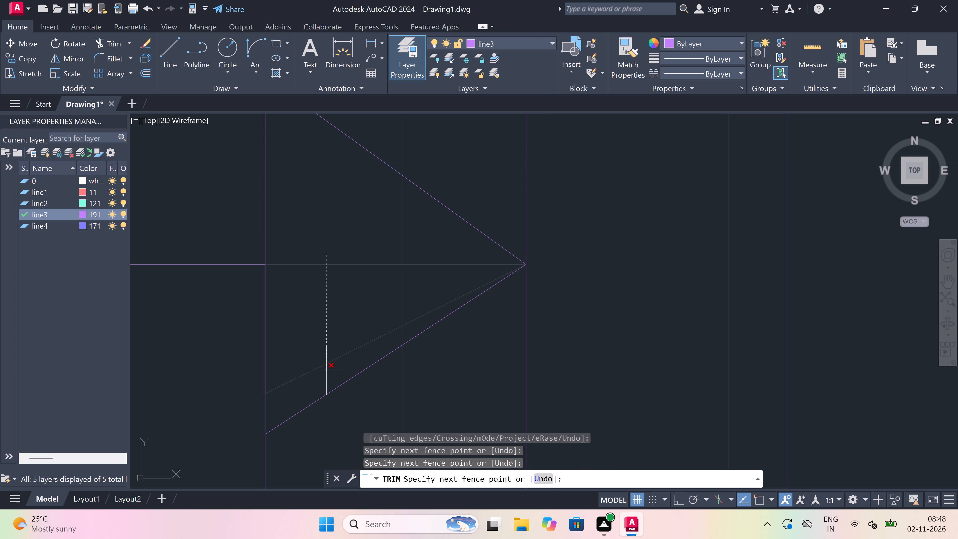
key(Escape)
On layer 0, draw a short line across the central dividing wall near the bottom edge of the recess below the staircase.
scroll(333, 328, down, 8)
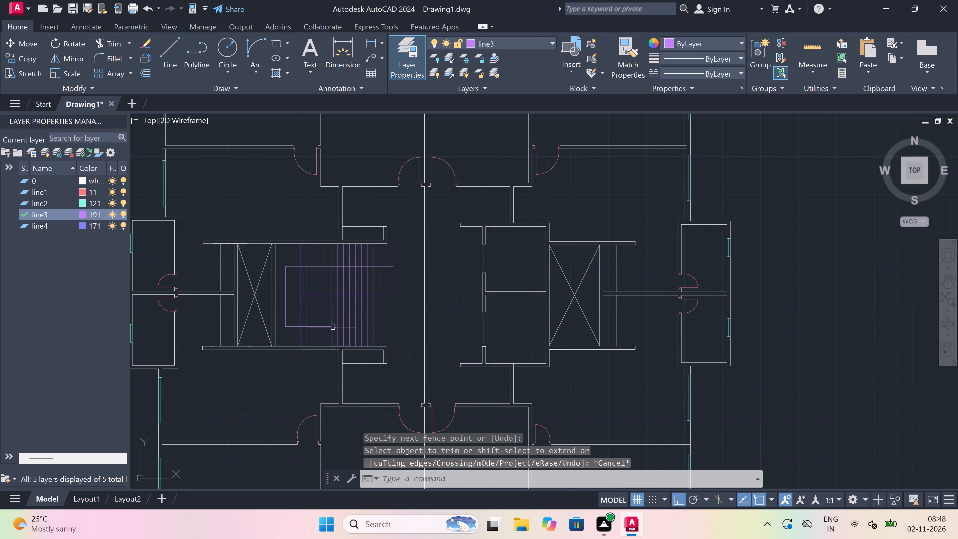
scroll(333, 328, down, 3)
scroll(353, 319, up, 3)
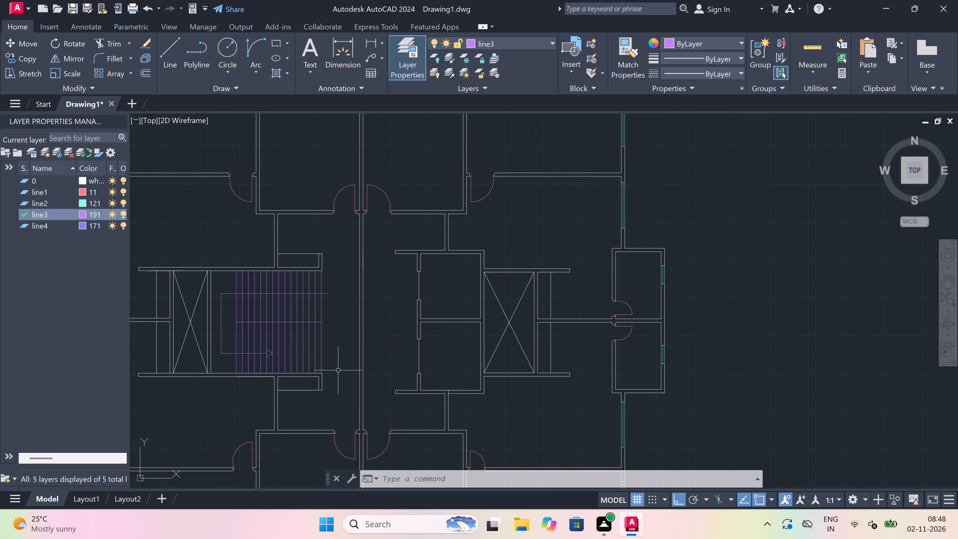
text(l)
key(space)
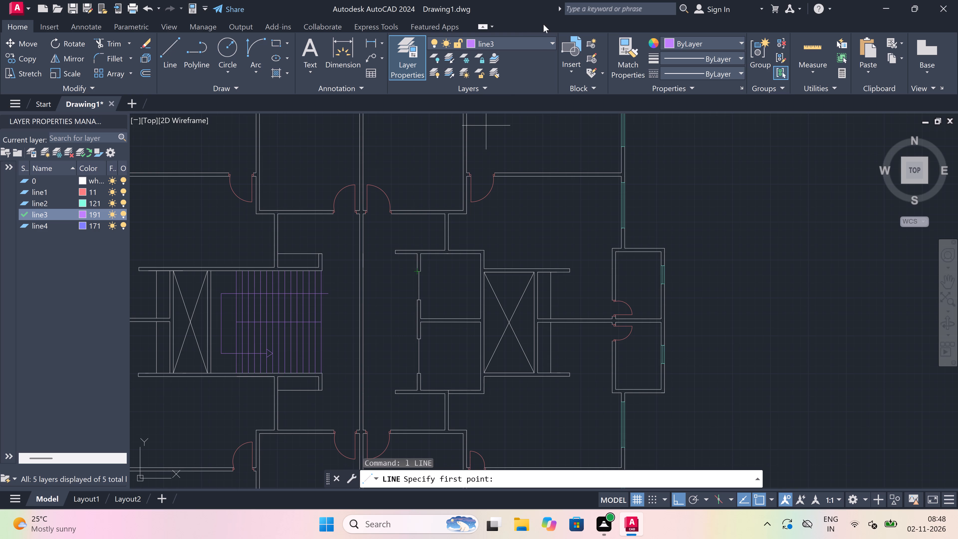
click(537, 47)
click(499, 63)
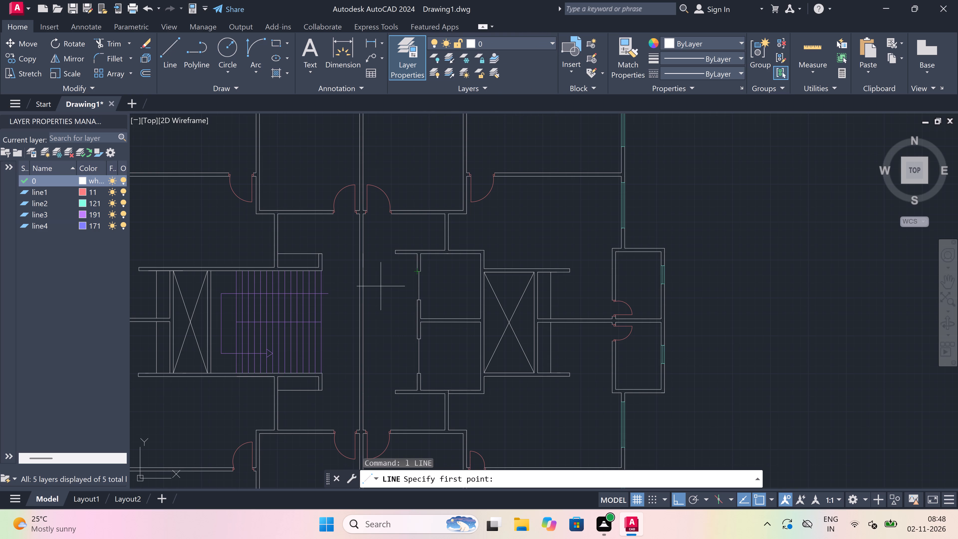
scroll(327, 386, up, 3)
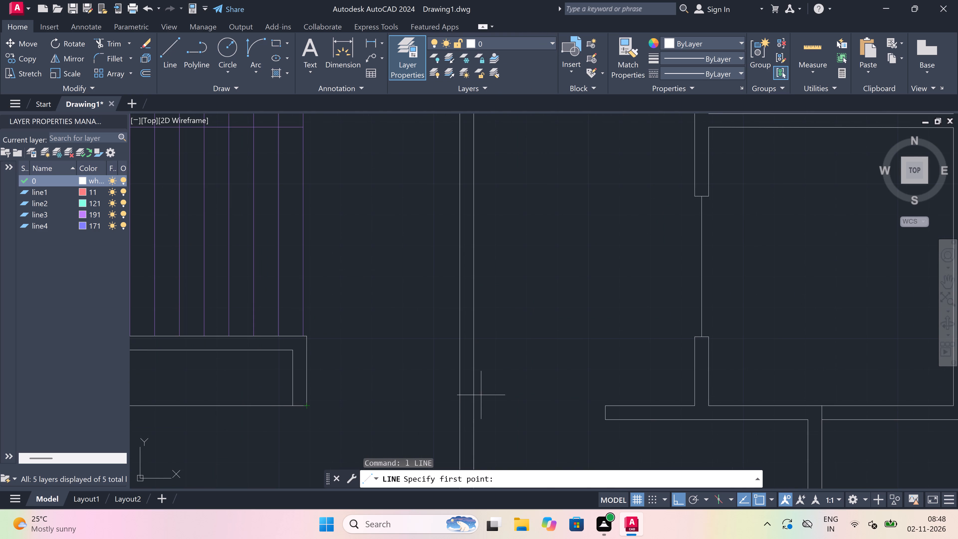
drag(454, 398, 457, 398)
click(474, 397)
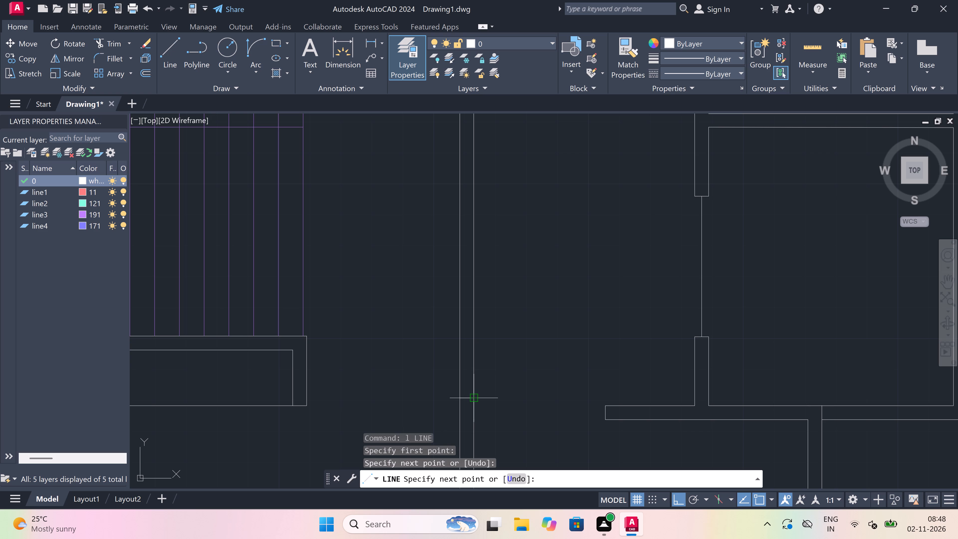
key(Escape)
Draw a short line across the central dividing wall, level with the top edge of the recess above the staircase.
scroll(446, 388, down, 4)
scroll(444, 285, up, 2)
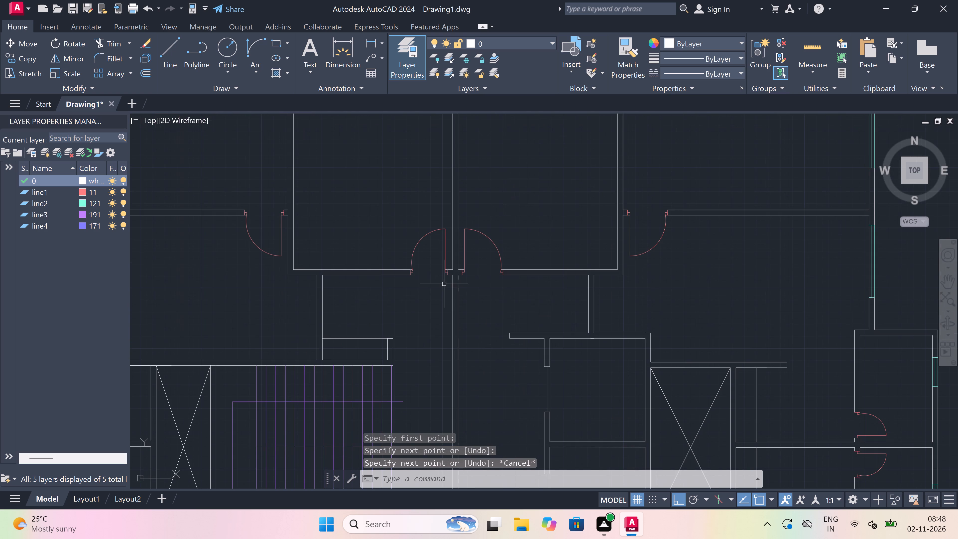
scroll(419, 337, down, 3)
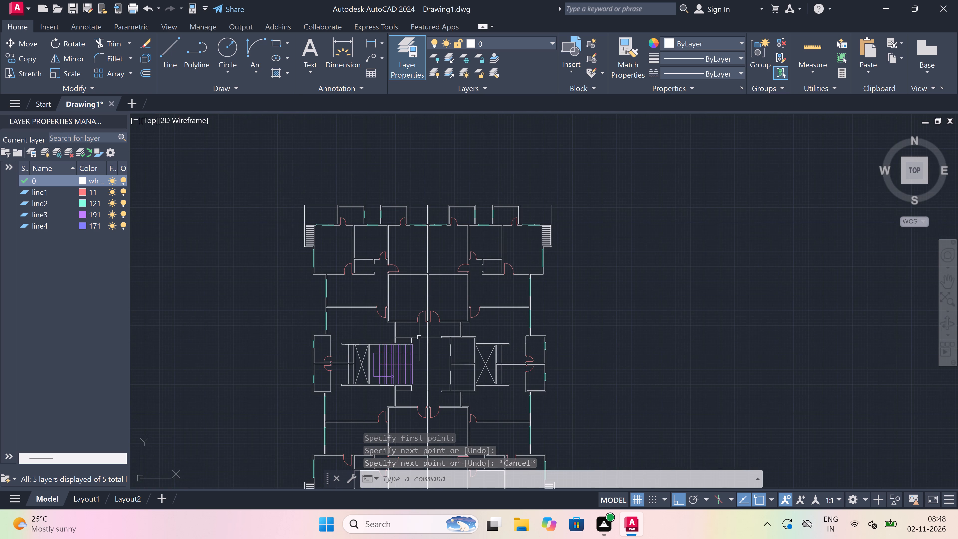
scroll(418, 341, up, 1)
key(space)
scroll(413, 339, up, 1)
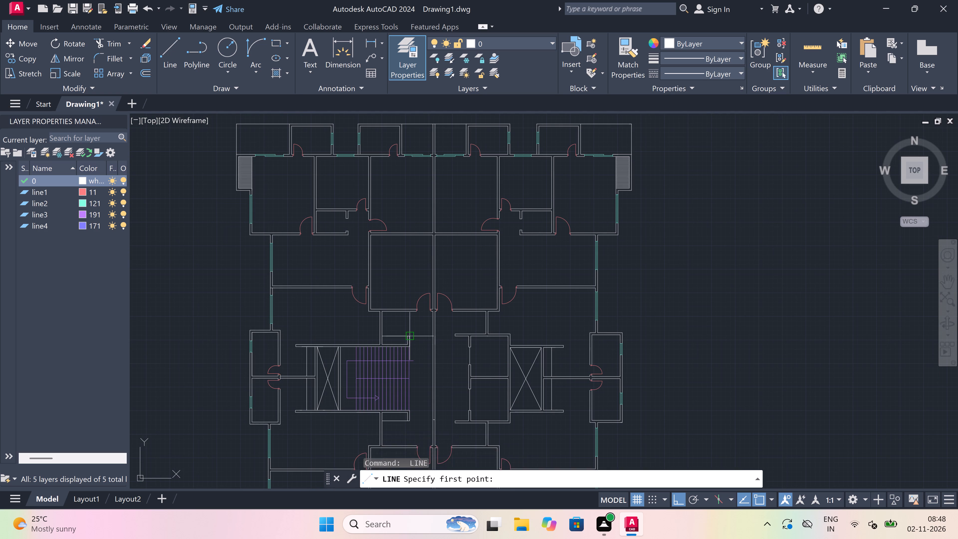
scroll(413, 339, up, 1)
scroll(408, 336, down, 3)
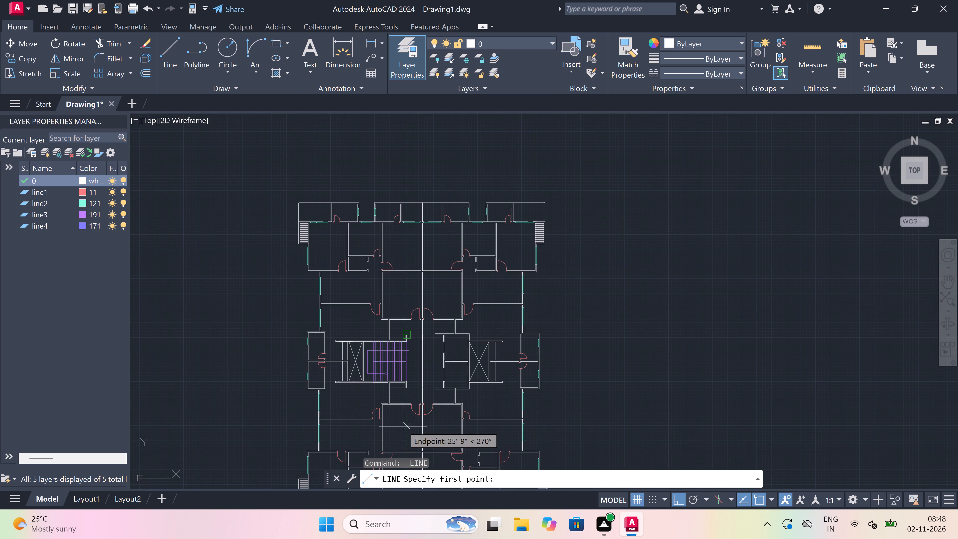
scroll(409, 408, up, 4)
scroll(409, 408, down, 4)
scroll(416, 346, up, 2)
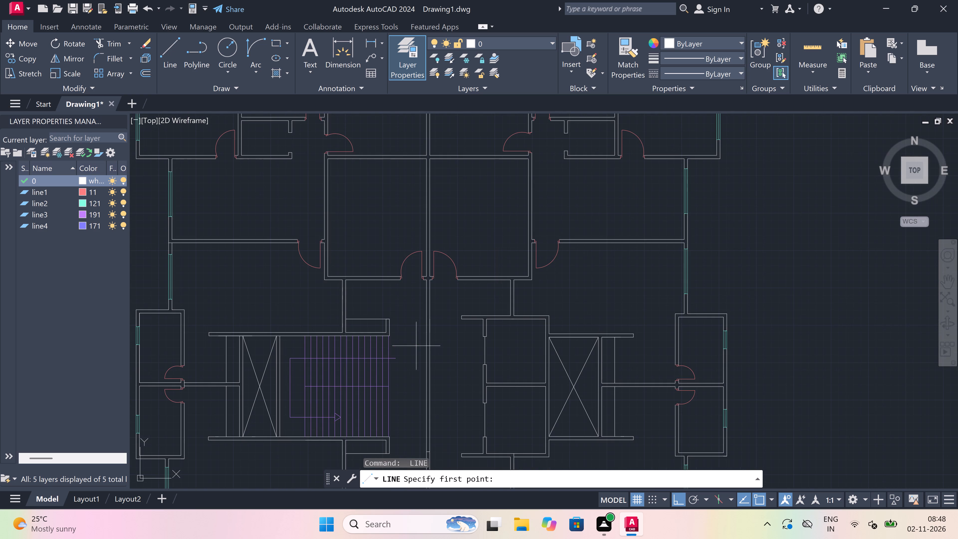
scroll(388, 302, up, 2)
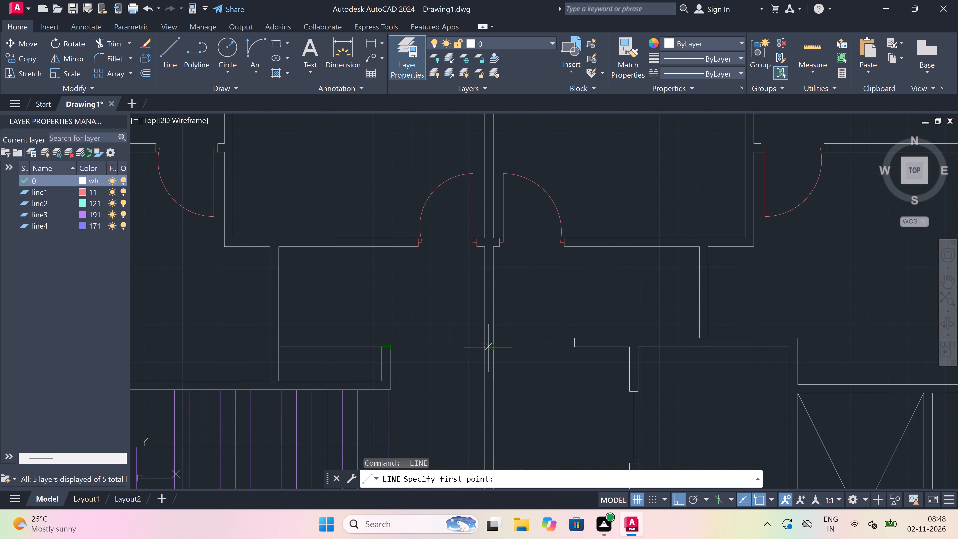
click(487, 347)
scroll(495, 345, up, 2)
click(472, 351)
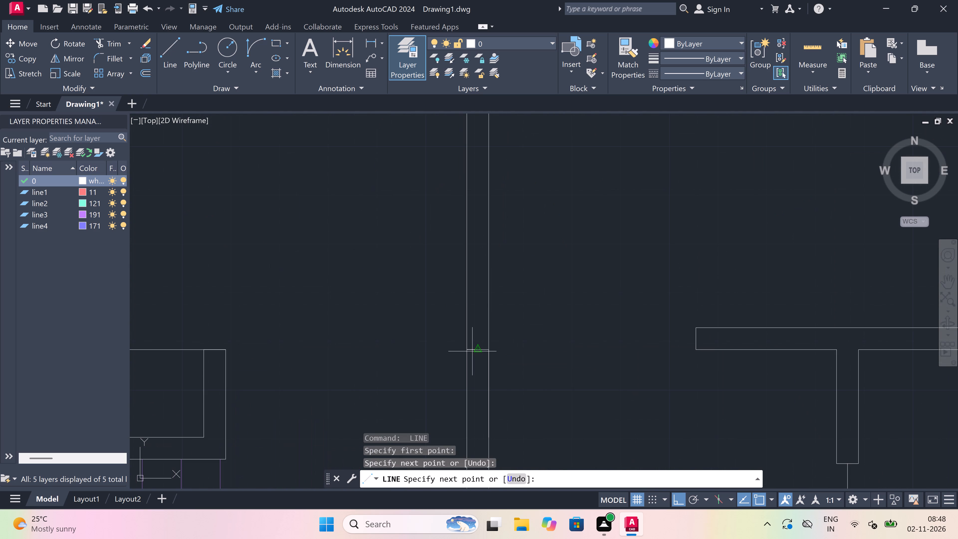
key(Escape)
Trim away both faces of the central dividing wall between the two short cross lines, including the leftover stubs below the upper one.
scroll(474, 301, down, 7)
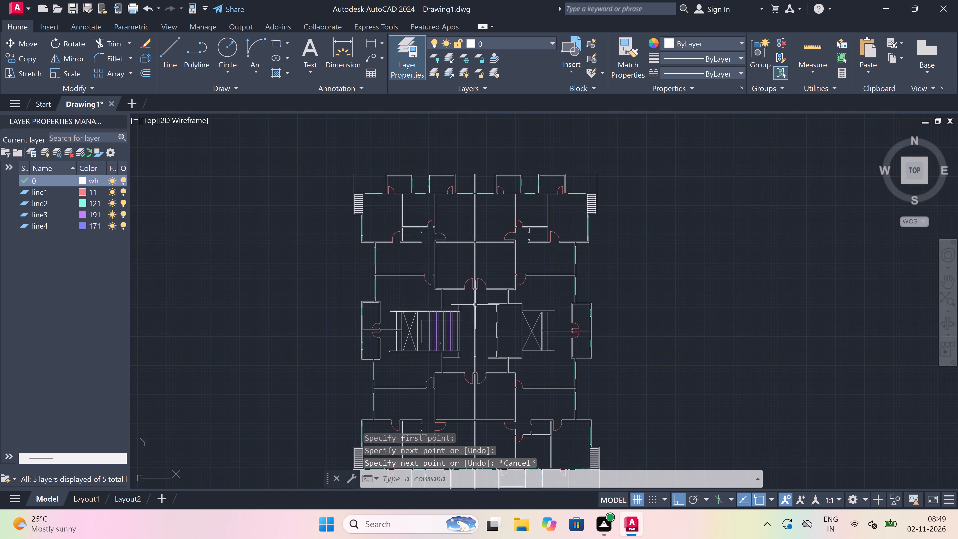
scroll(475, 331, up, 2)
text(tr)
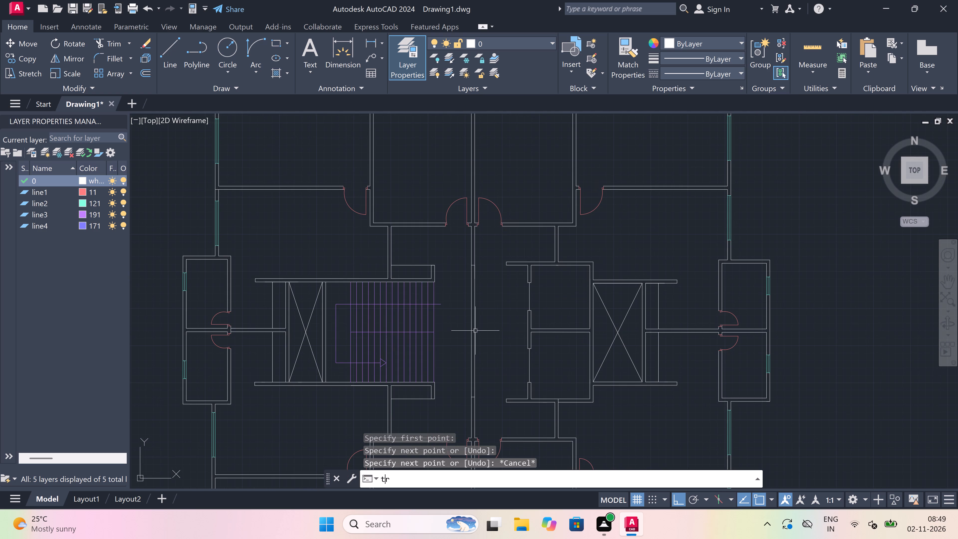
key(space)
click(473, 333)
click(470, 335)
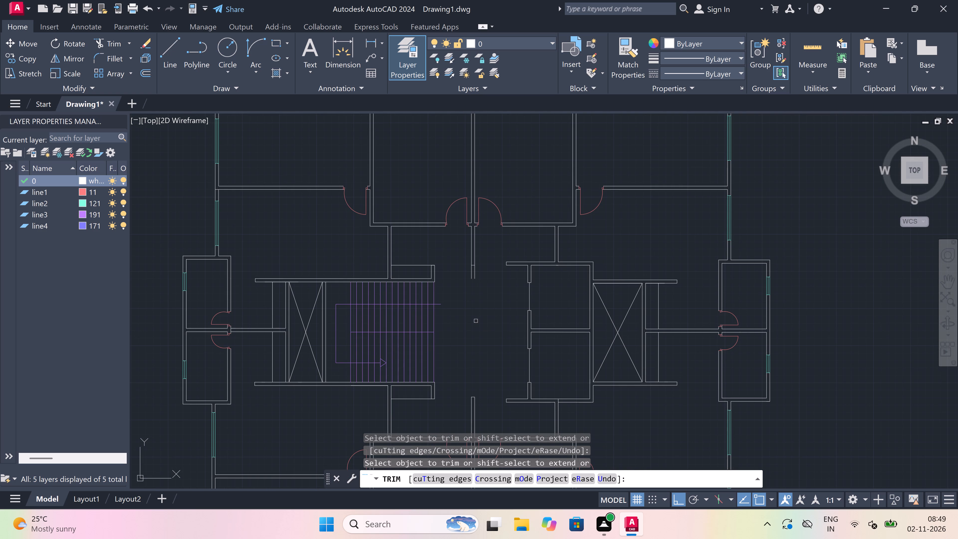
scroll(465, 274, up, 3)
drag(465, 273, 471, 268)
click(520, 261)
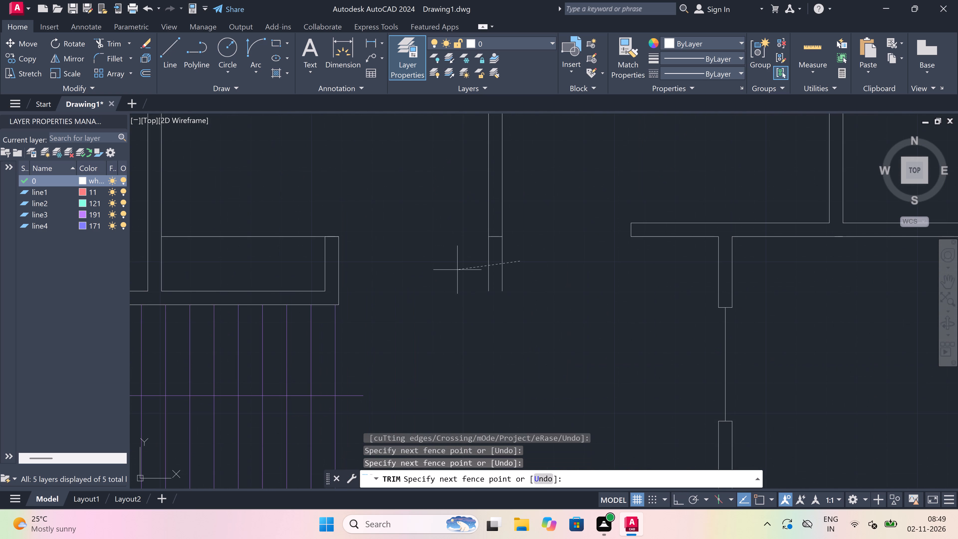
drag(403, 281, 406, 279)
key(Escape)
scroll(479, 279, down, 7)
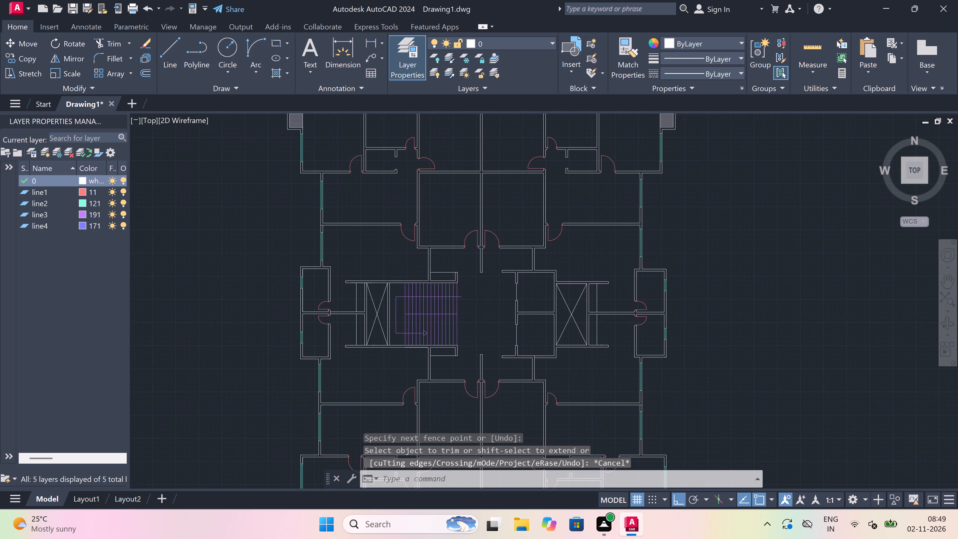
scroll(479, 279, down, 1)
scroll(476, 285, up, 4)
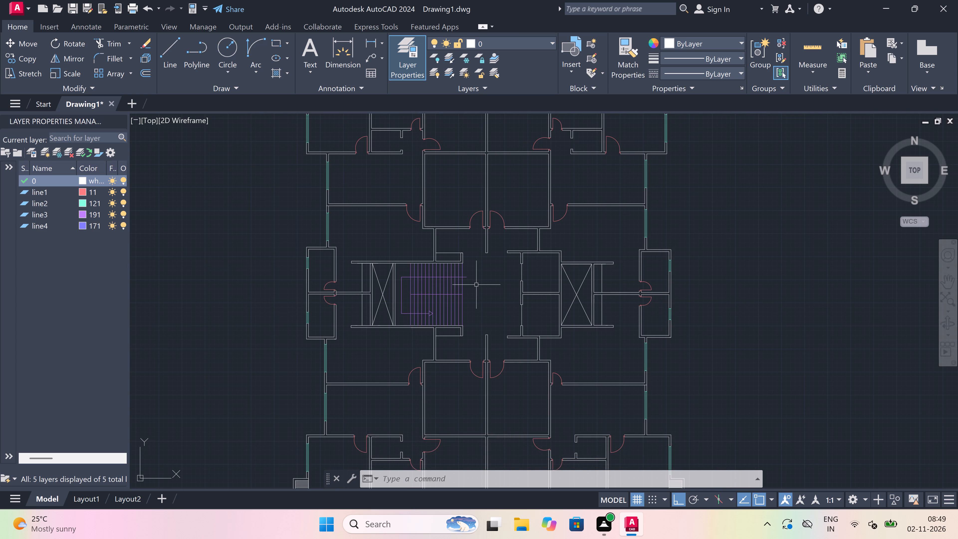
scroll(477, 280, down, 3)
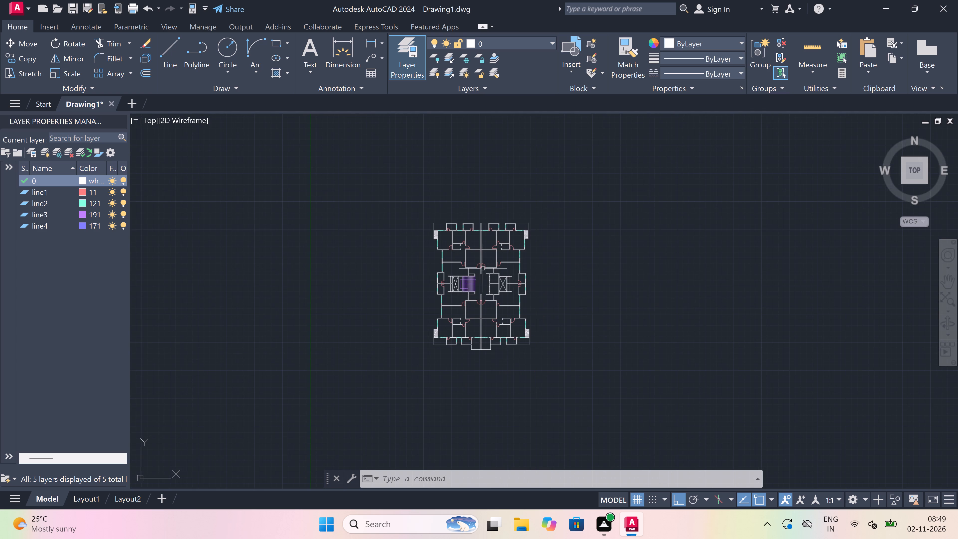
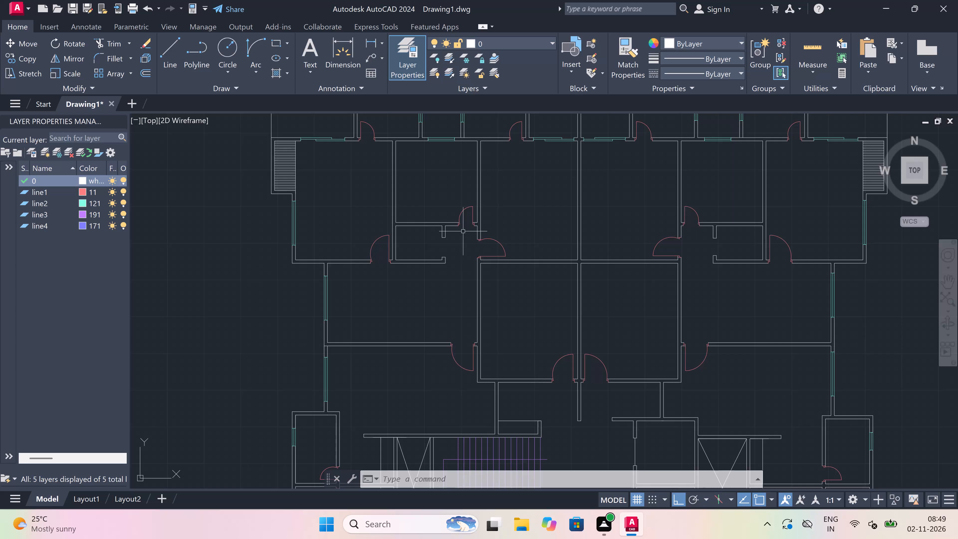
Add the multiline text label "BALCONY" with 9'0"x4'9" on a second line inside the plan's upper-left corner balcony.
scroll(463, 231, down, 4)
scroll(451, 203, up, 3)
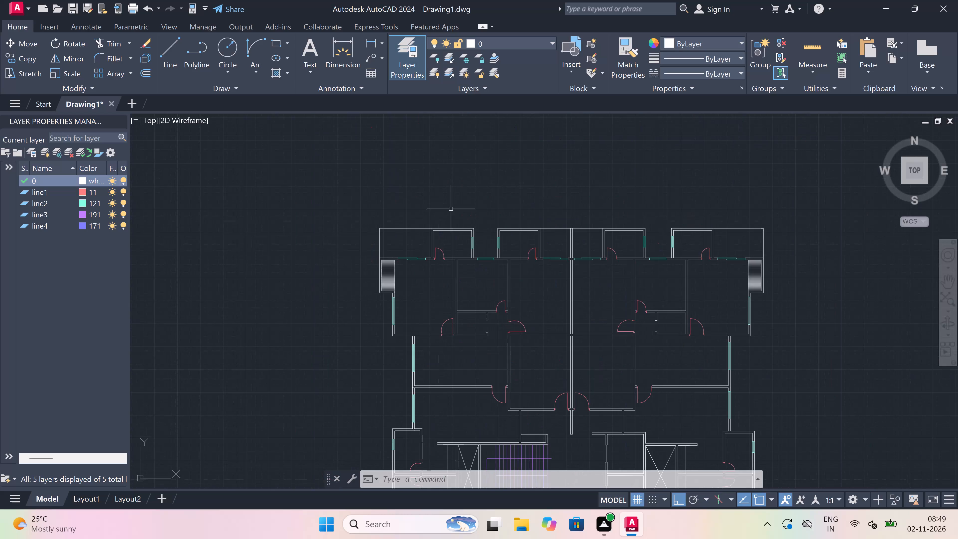
scroll(441, 323, down, 1)
scroll(449, 321, up, 2)
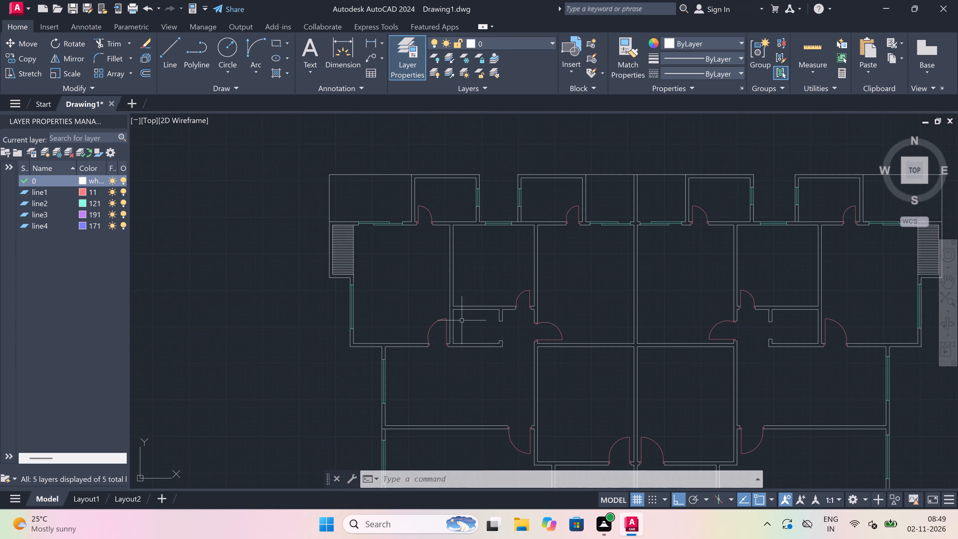
scroll(495, 316, down, 3)
scroll(519, 324, down, 2)
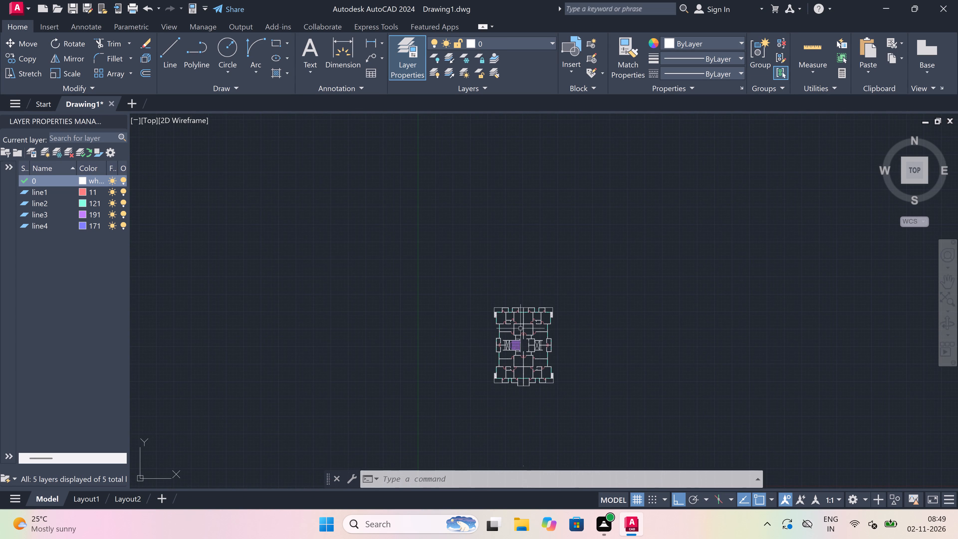
scroll(520, 328, up, 2)
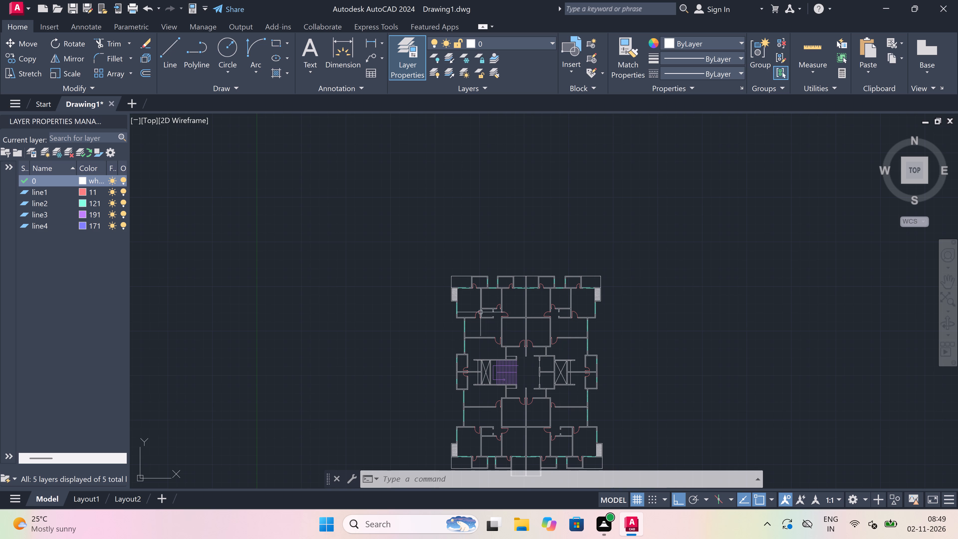
scroll(462, 274, up, 3)
scroll(455, 297, up, 2)
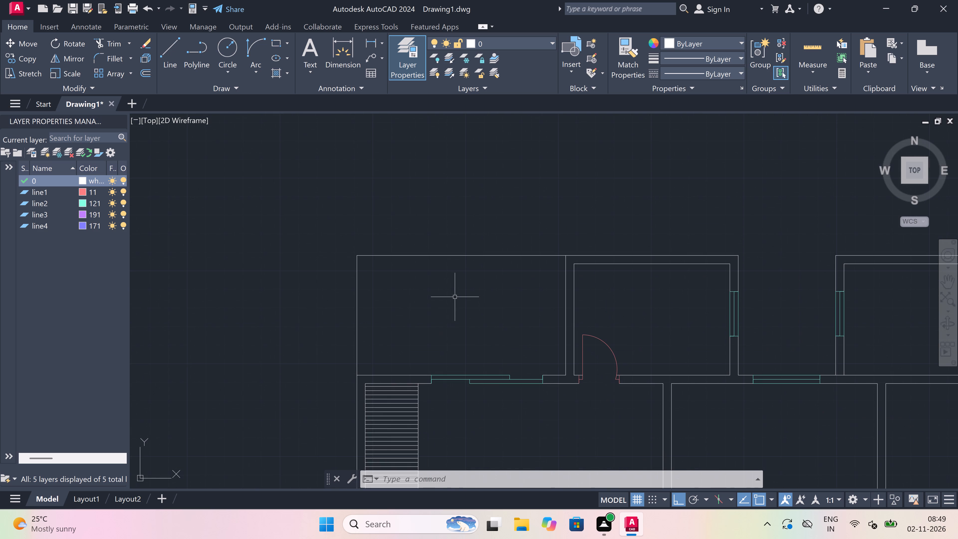
text(mt)
key(space)
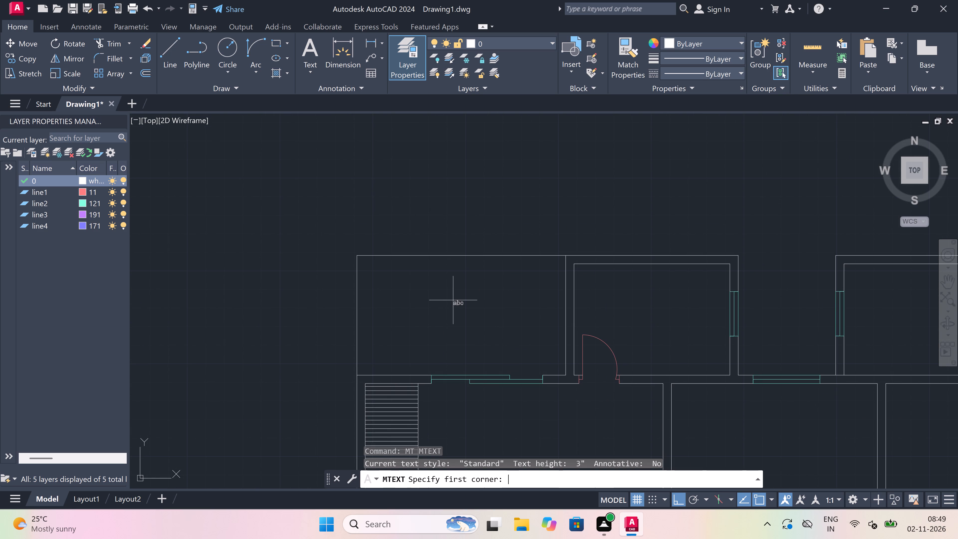
scroll(453, 301, up, 1)
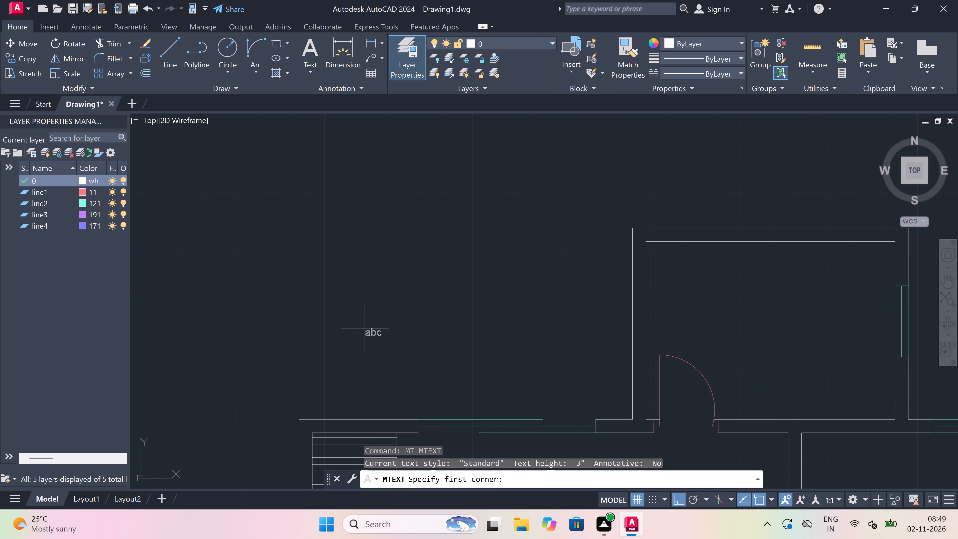
drag(343, 325, 370, 325)
drag(929, 358, 931, 358)
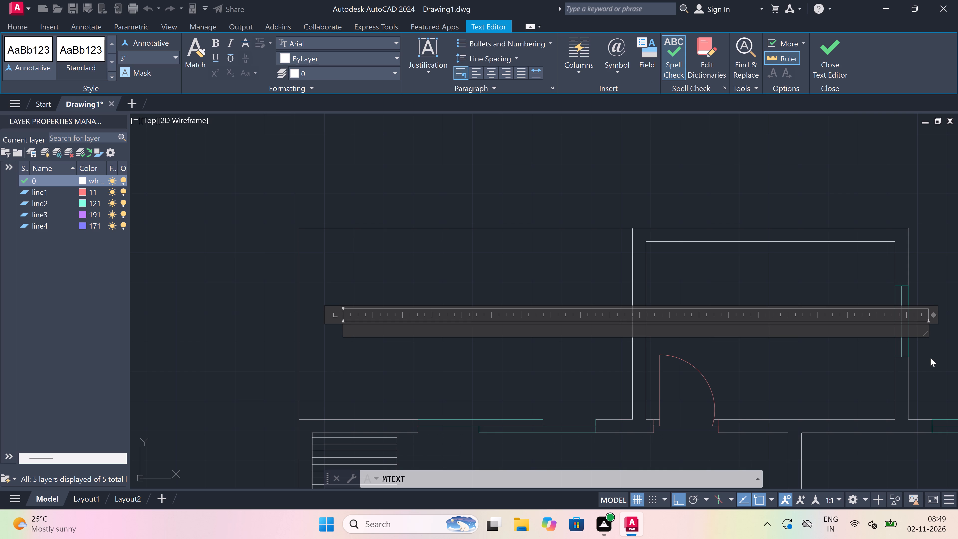
text(BALCONY)
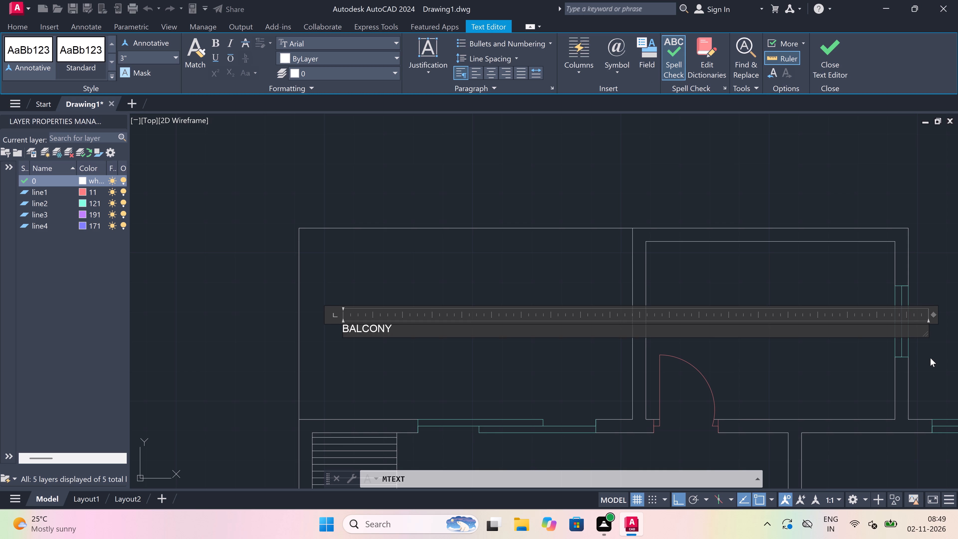
key(Return)
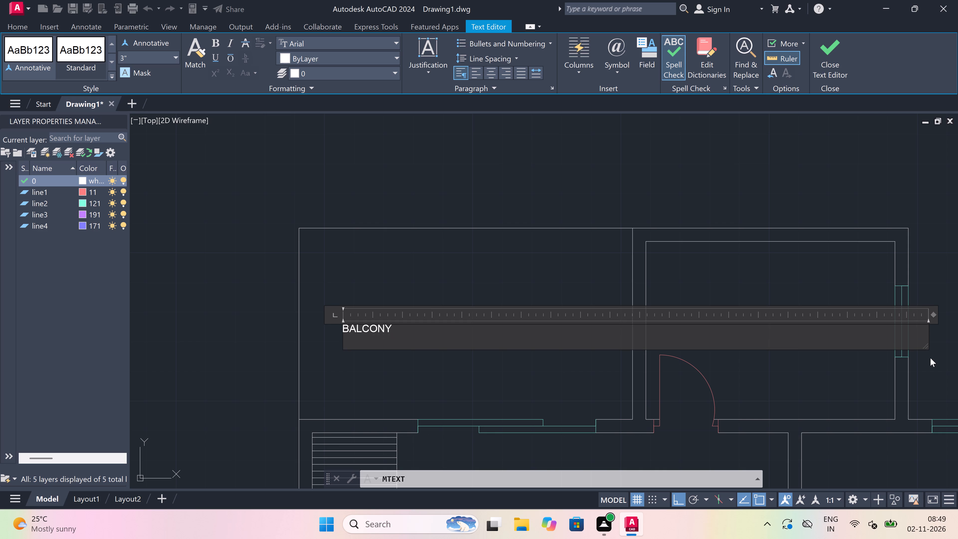
text(9'0)
key(shift+quotedbl)
key(x)
text(4'9)
key(shift+quotedbl)
click(490, 397)
Add the multiline text label "TOILET" with 7'0"x5'0" below it in the room directly right of the labelled balcony.
scroll(479, 370, down, 4)
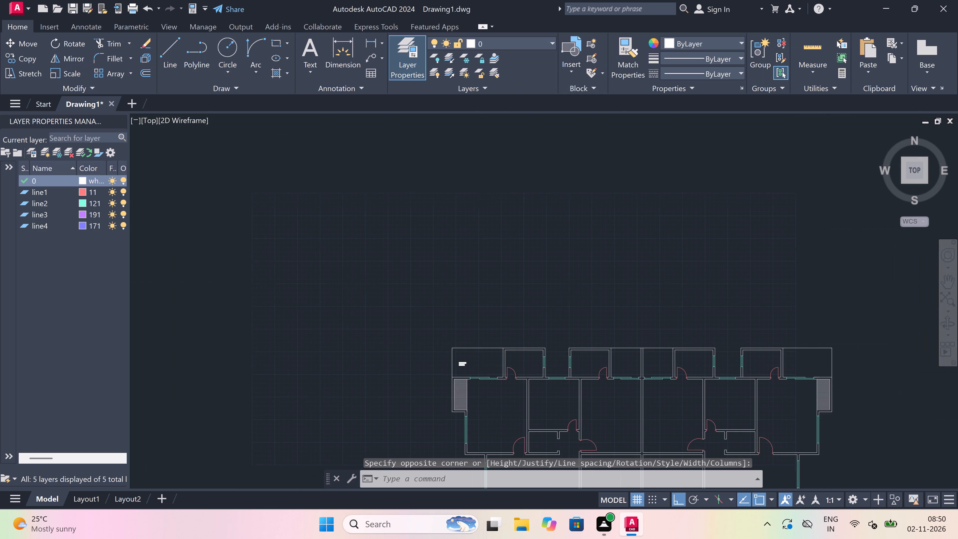
key(space)
scroll(526, 364, up, 4)
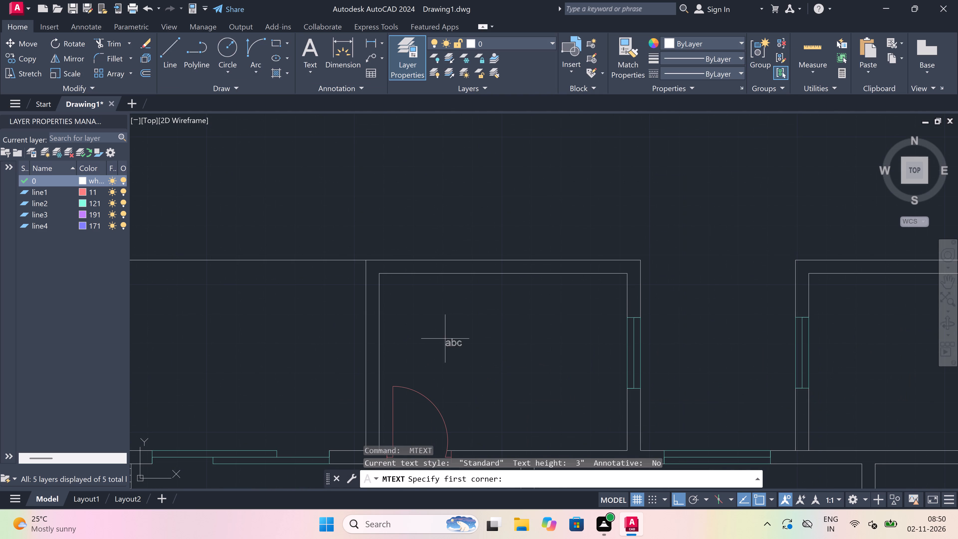
drag(426, 337, 451, 337)
click(749, 364)
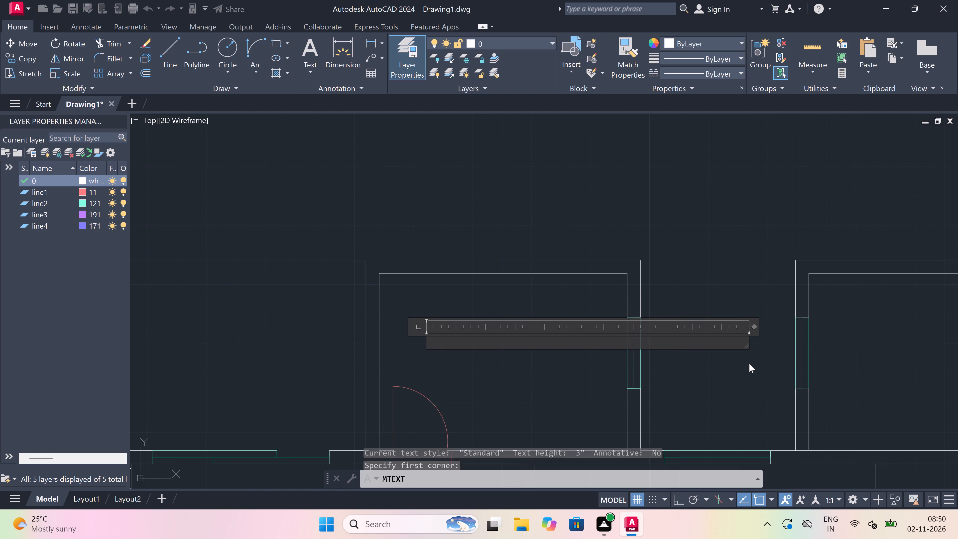
text(TOILET)
key(Return)
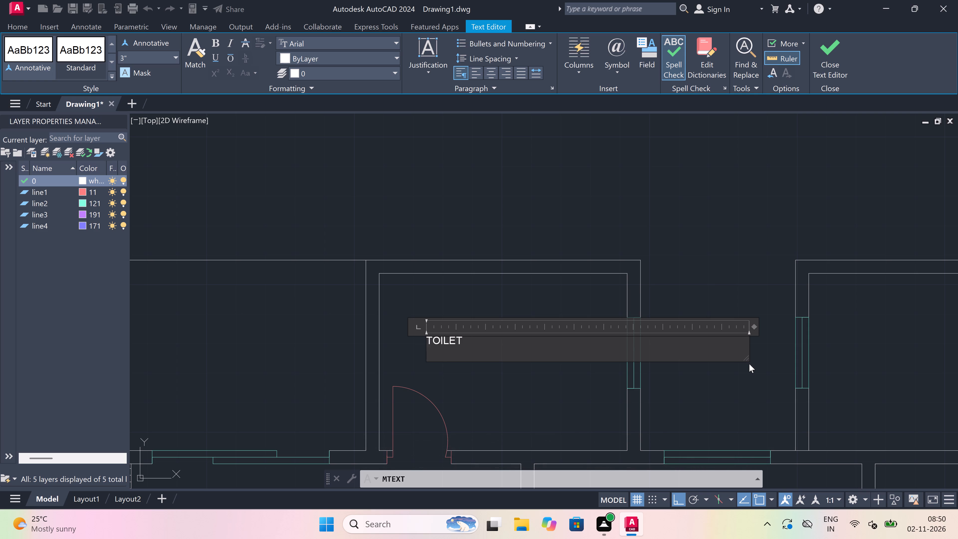
text(7'0)
key(shift+quotedbl)
key(x)
text(5'0)
key(shift+quotedbl)
drag(493, 414, 493, 410)
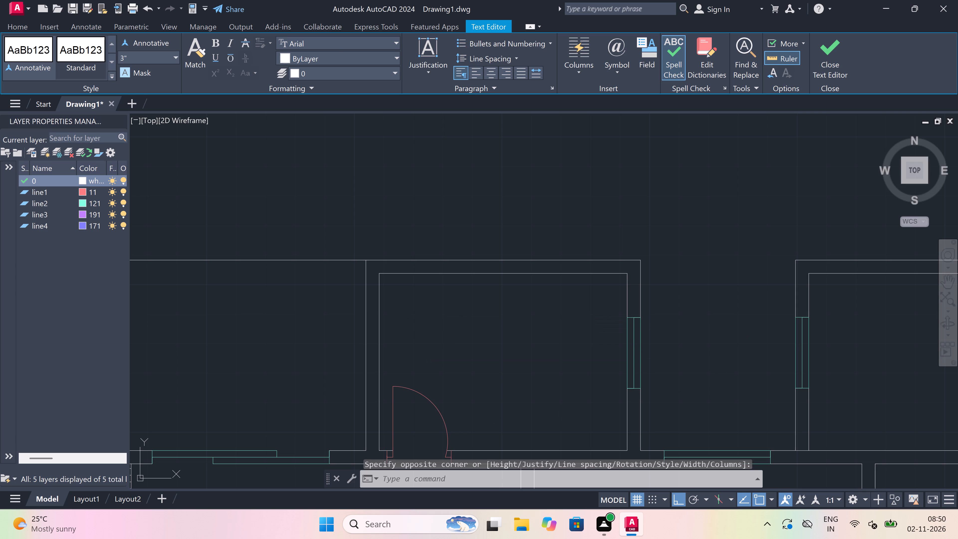
Label the second upper-left toilet, across the gap from the first, with multiline text "TOILET" and 7'0"x5'0" below it.
scroll(464, 325, down, 4)
key(space)
scroll(542, 325, up, 3)
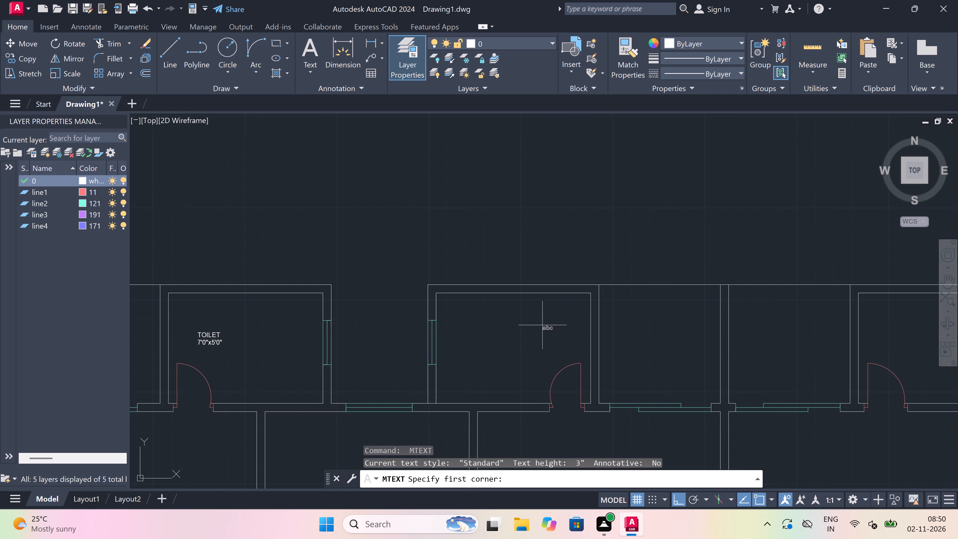
scroll(473, 321, up, 1)
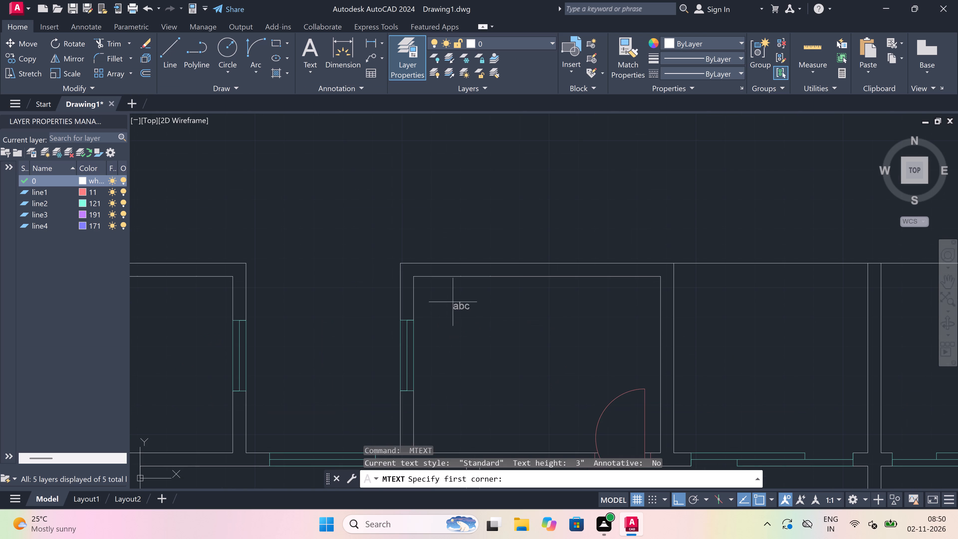
click(453, 302)
click(769, 326)
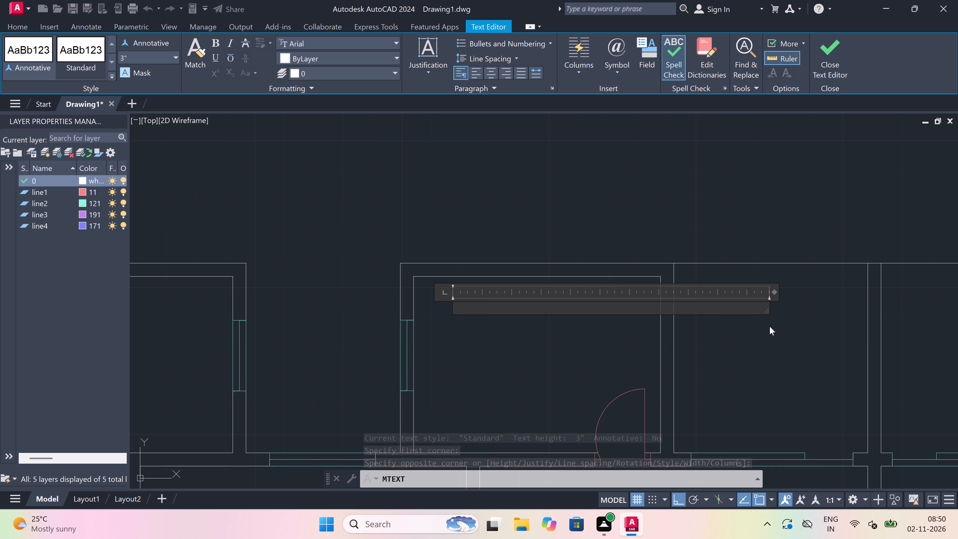
text(TOILET)
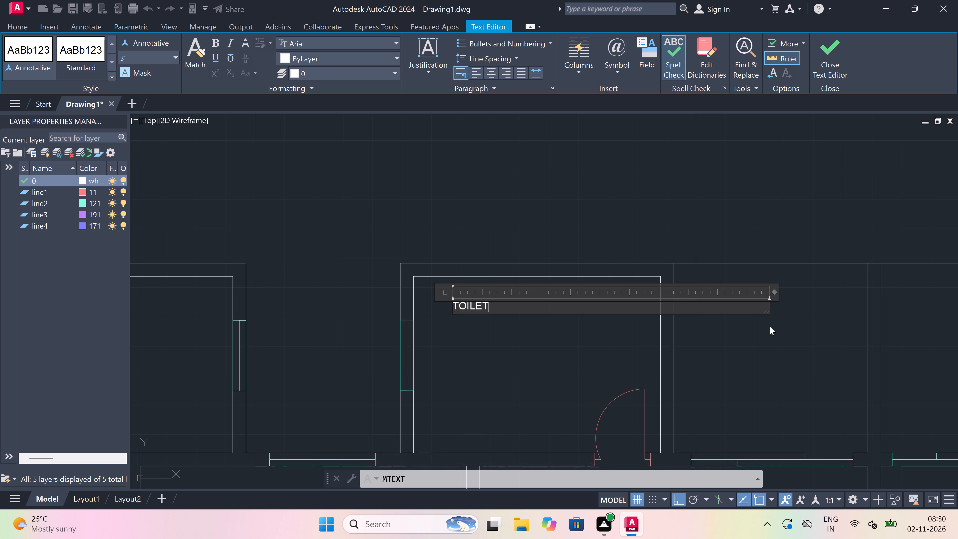
key(Return)
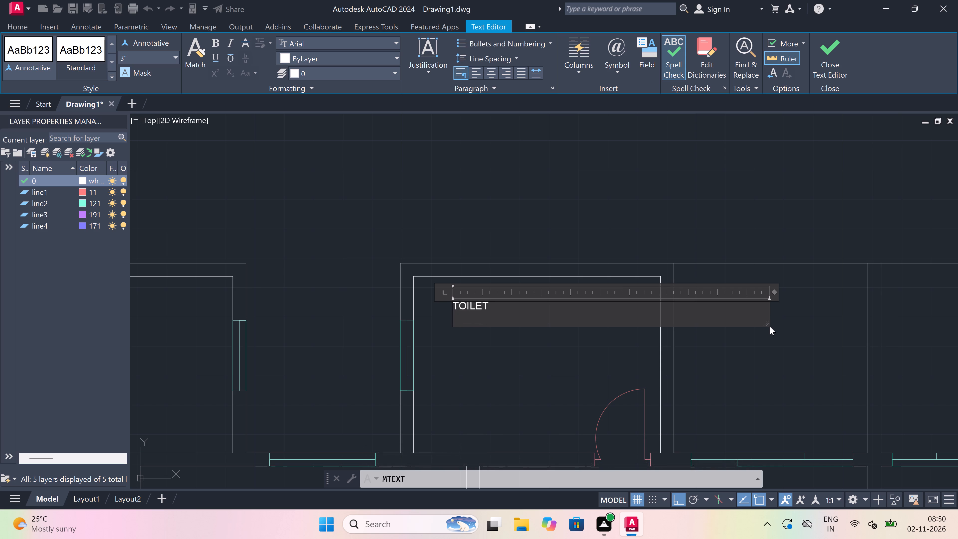
text(7'0)
key(shift+quotedbl)
key(x)
text(5'0")
click(446, 347)
Add the multiline text label "BALCONY" with 7'0"x5'0" on a second line in the balcony just left of the central dividing wall.
scroll(414, 312, down, 4)
key(space)
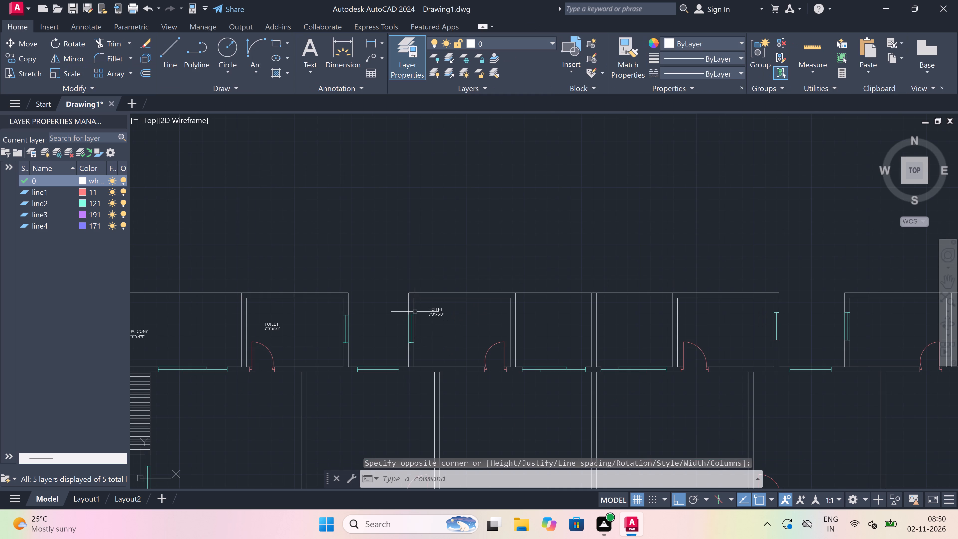
scroll(611, 332, up, 2)
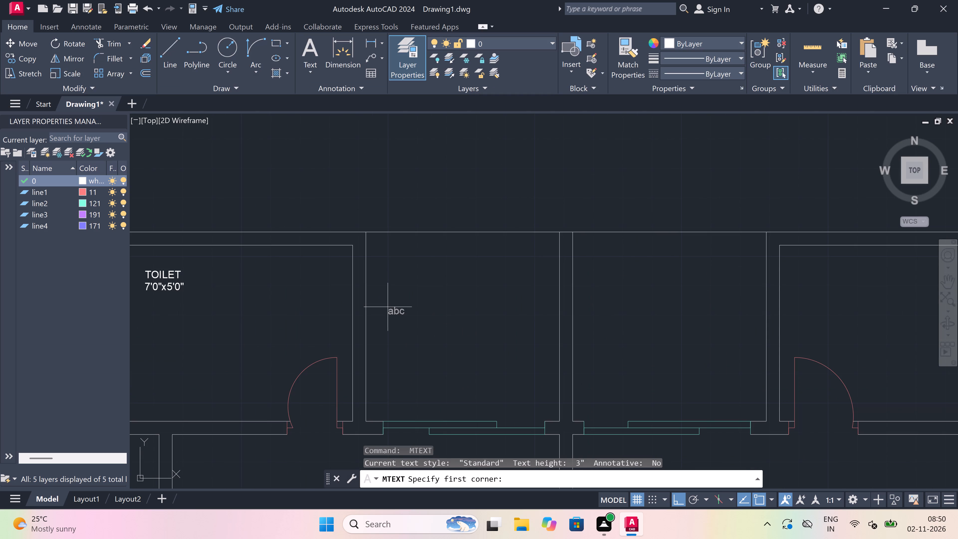
drag(387, 307, 400, 306)
click(689, 316)
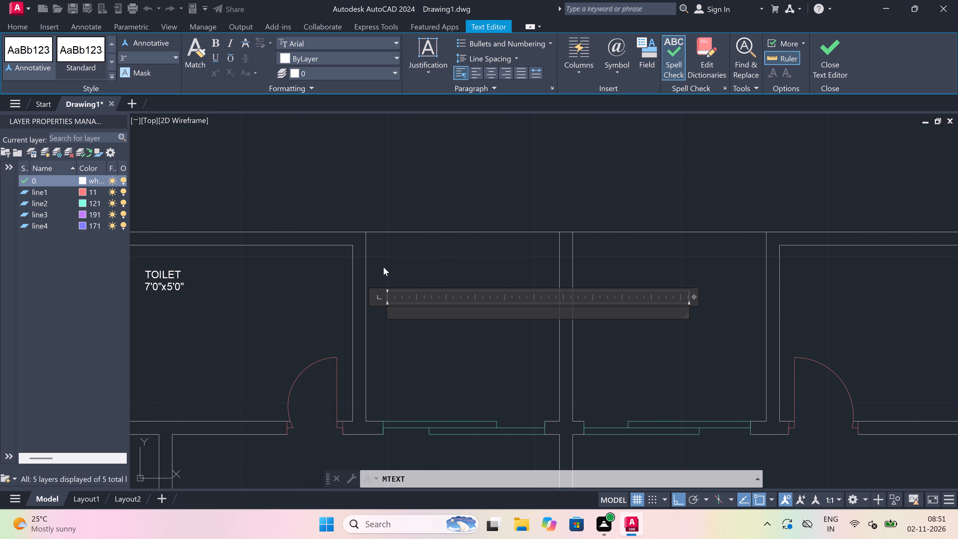
scroll(383, 267, down, 4)
scroll(383, 267, up, 3)
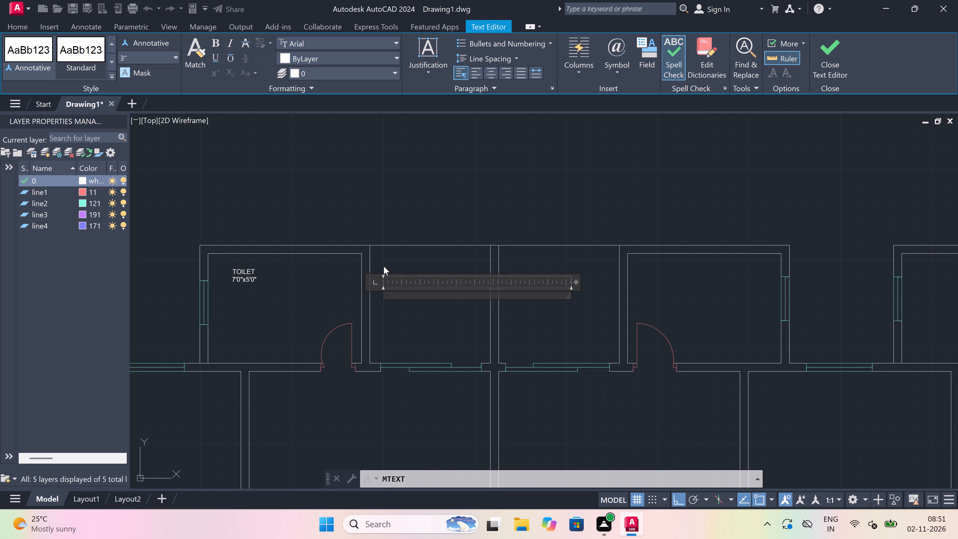
scroll(384, 266, down, 3)
scroll(384, 266, up, 3)
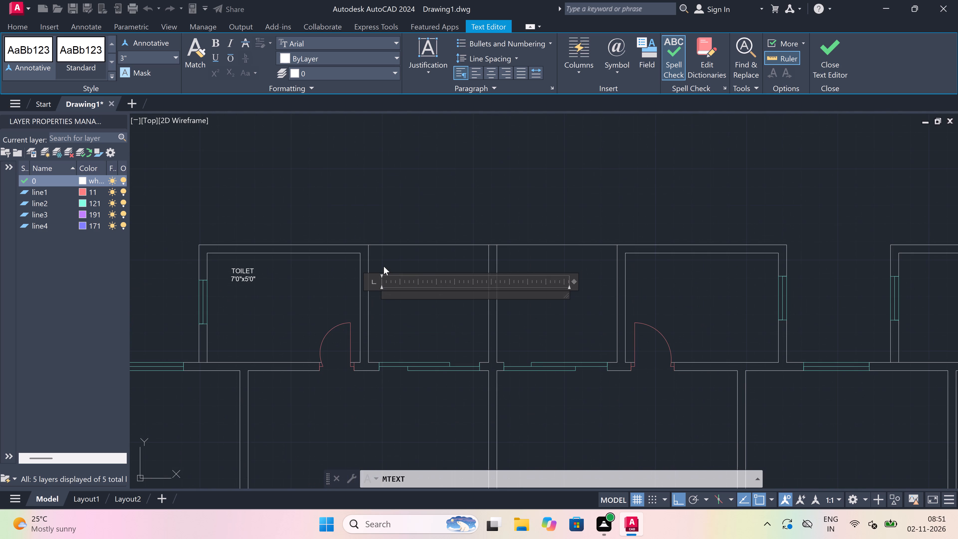
scroll(390, 274, up, 3)
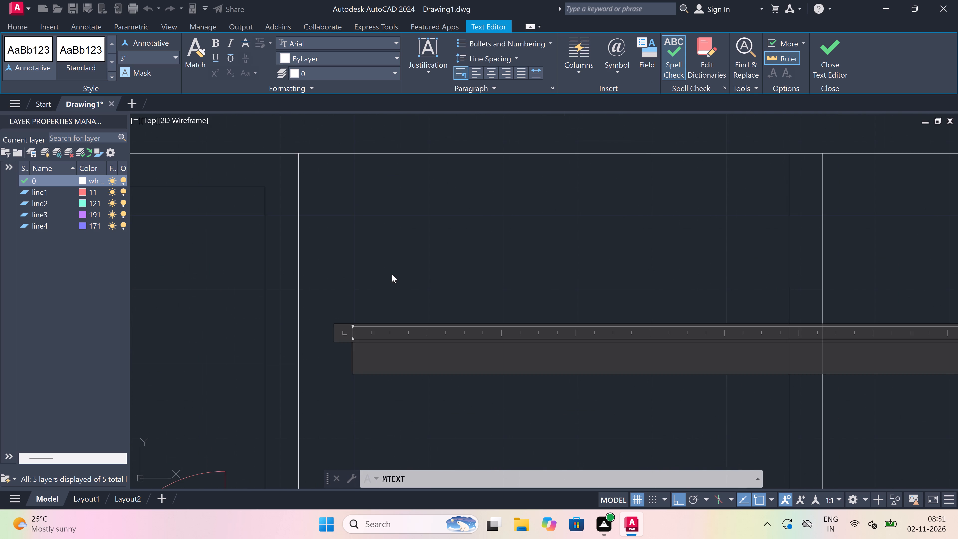
scroll(400, 282, down, 3)
scroll(459, 301, up, 3)
scroll(459, 300, down, 2)
scroll(459, 300, up, 1)
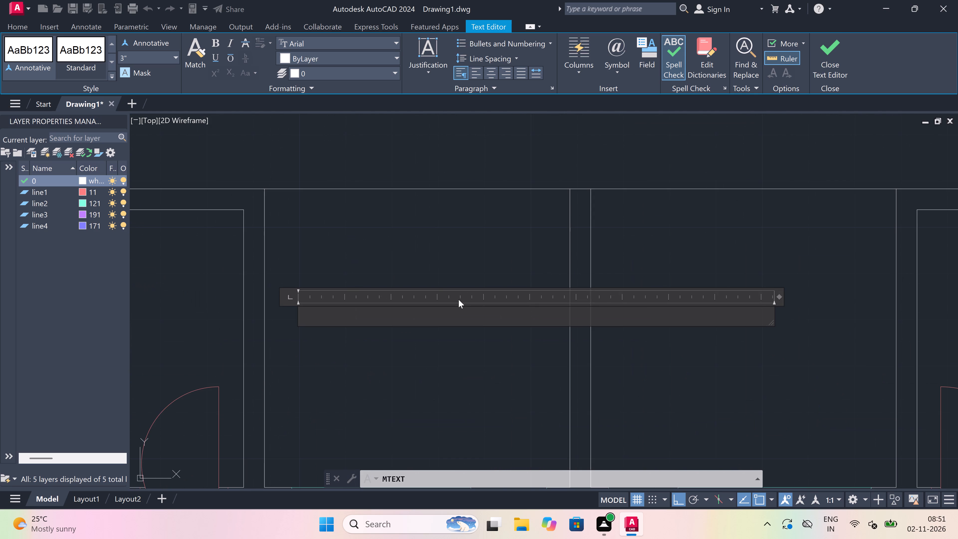
text(BALCONY)
key(Return)
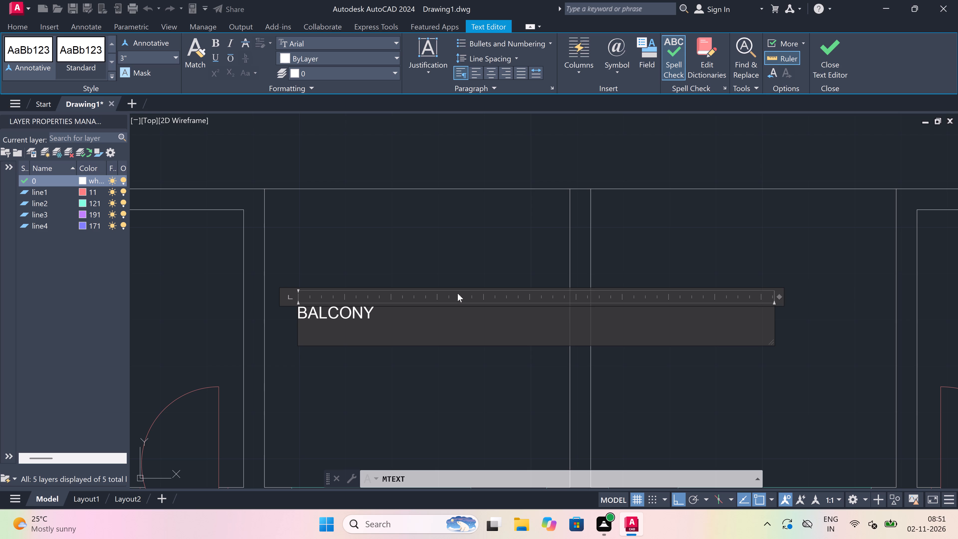
text(7'0)
text("x)
text(5'0)
key(shift+quotedbl)
drag(338, 367, 338, 345)
Move the new BALCONY label horizontally to the right, closer to the middle of its balcony.
click(324, 310)
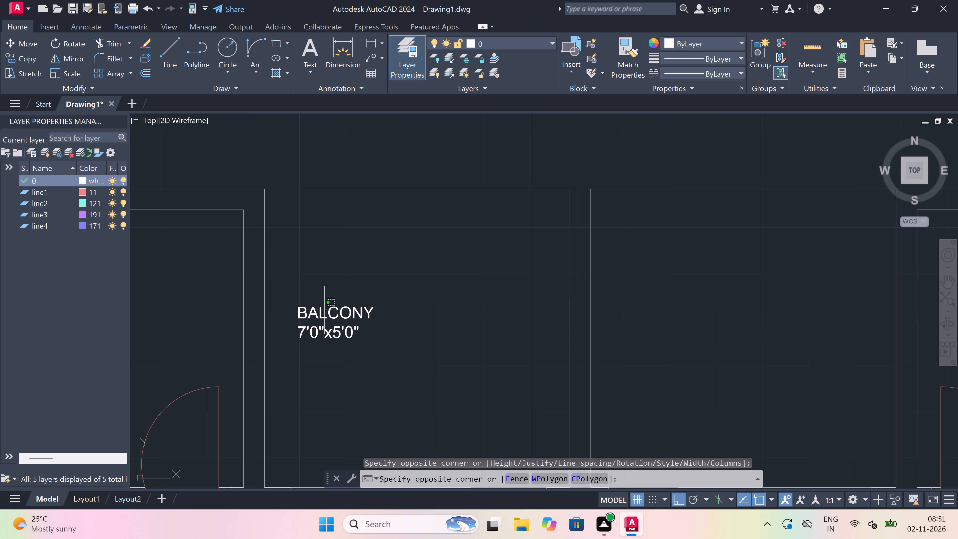
click(293, 325)
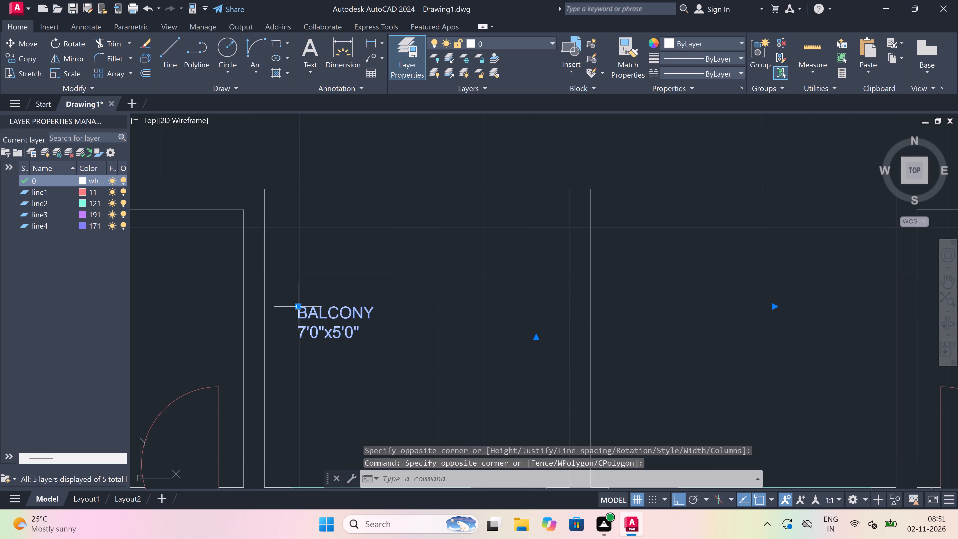
drag(298, 306, 300, 307)
click(372, 304)
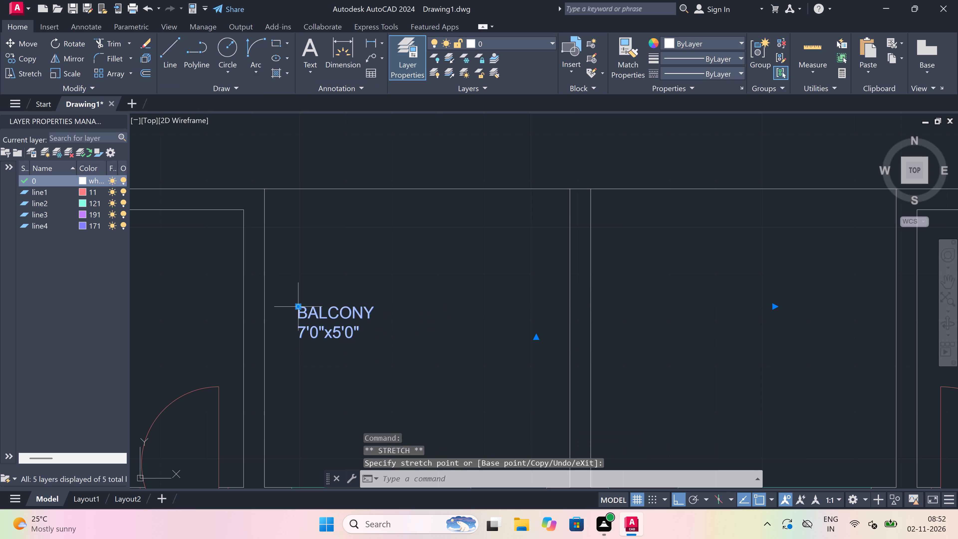
click(296, 307)
click(362, 304)
click(30, 42)
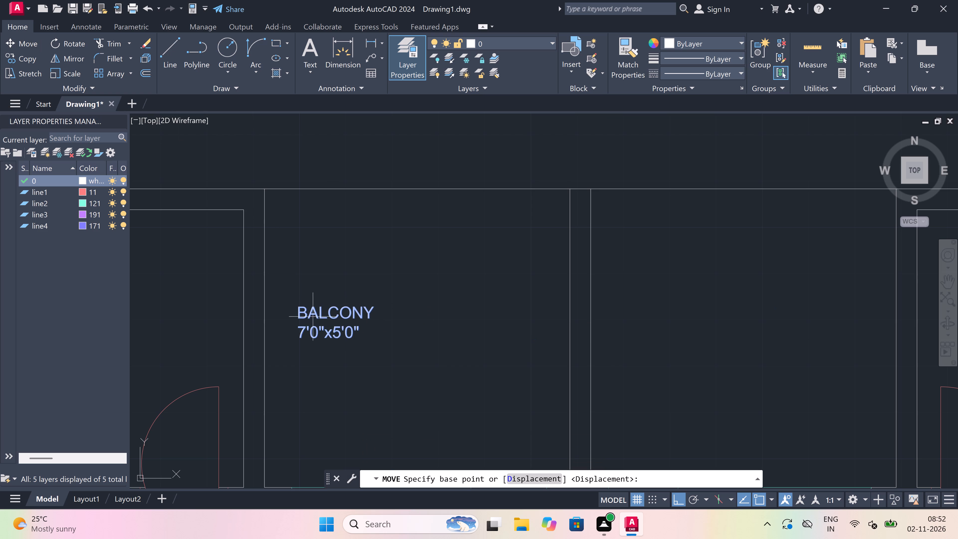
click(319, 321)
click(358, 317)
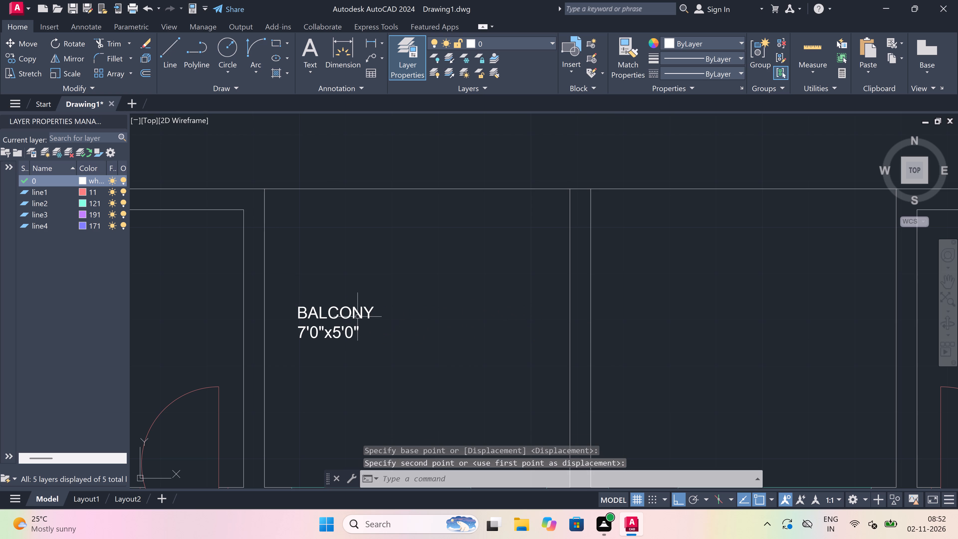
click(347, 319)
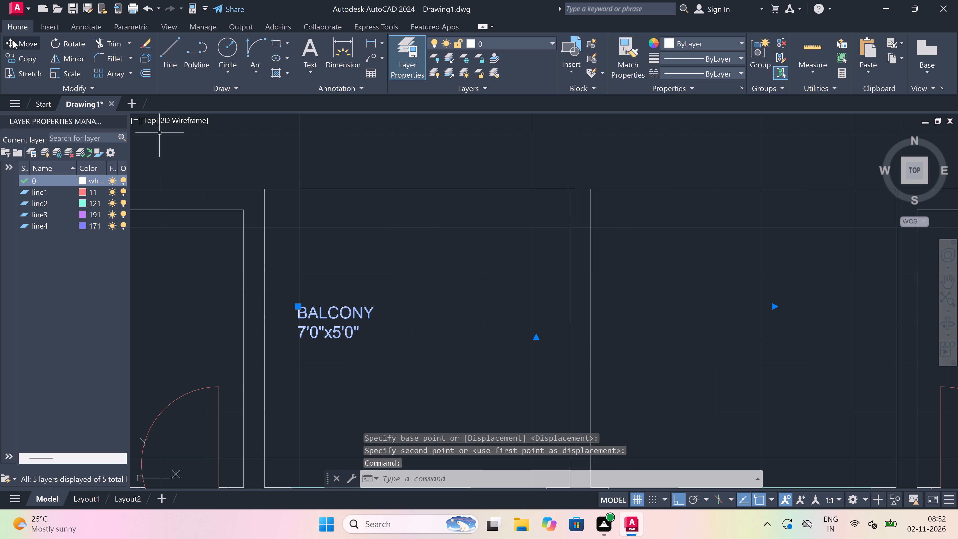
drag(21, 40, 25, 42)
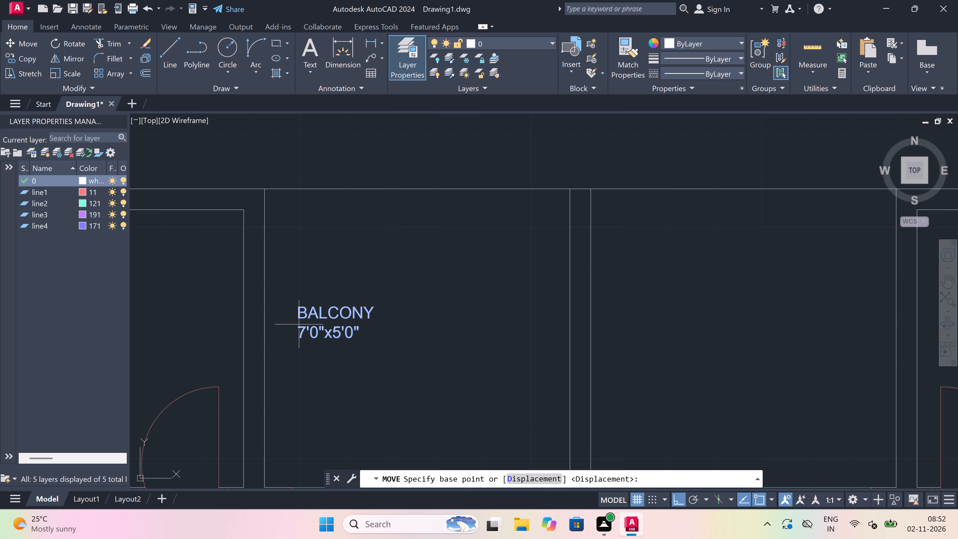
drag(309, 315, 332, 315)
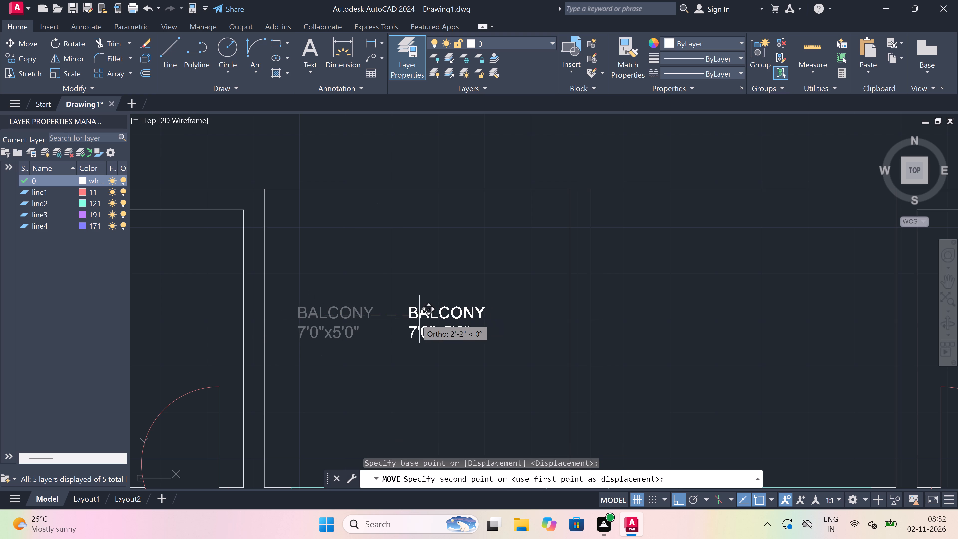
scroll(384, 323, up, 3)
click(385, 323)
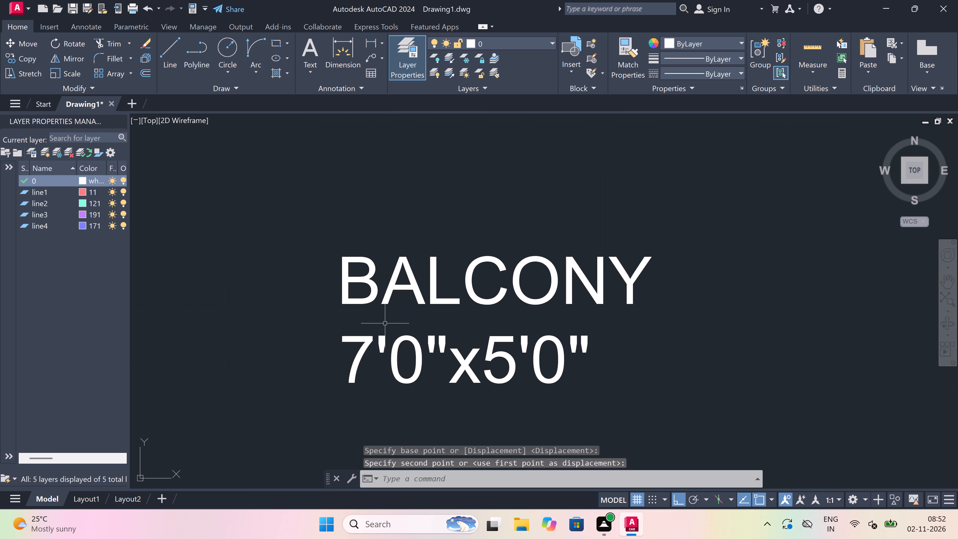
key(Escape)
Label the balcony just right of the central dividing wall with multiline text "BALCONY" and 6'6"x4'9" below it.
scroll(366, 322, down, 7)
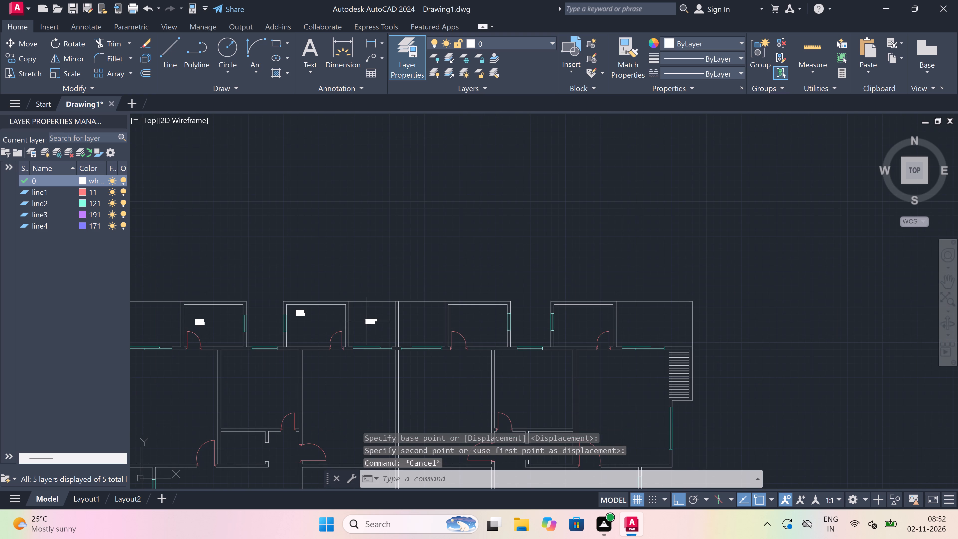
scroll(426, 316, up, 3)
key(m)
key(t)
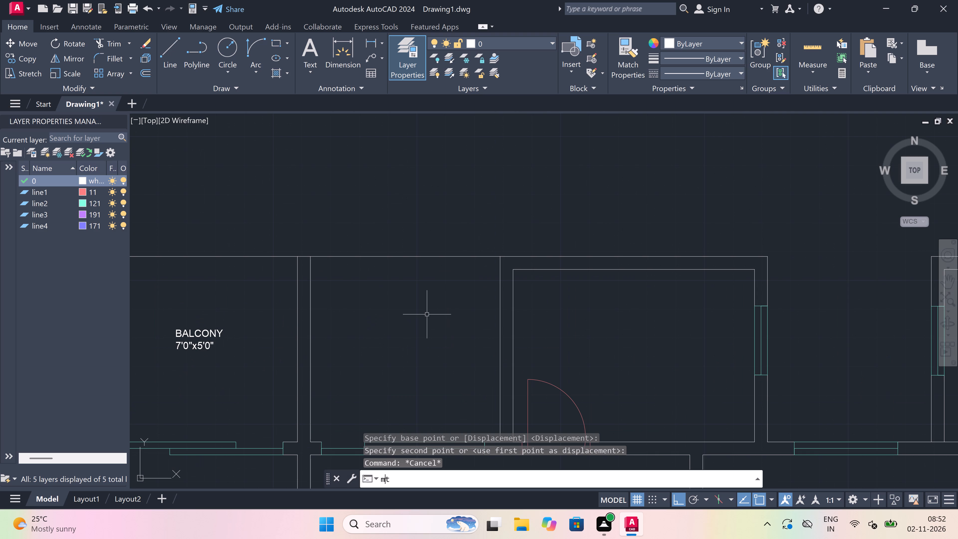
key(space)
click(338, 333)
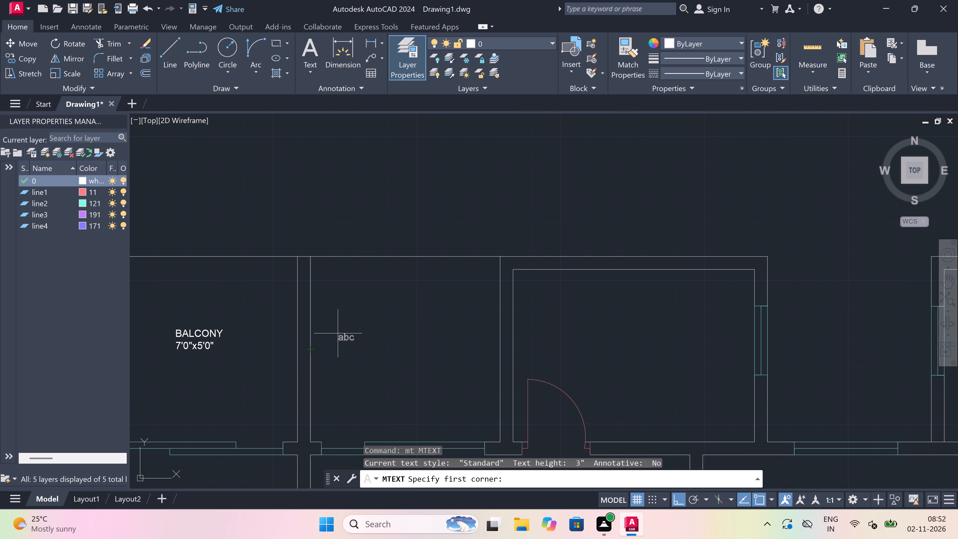
click(685, 331)
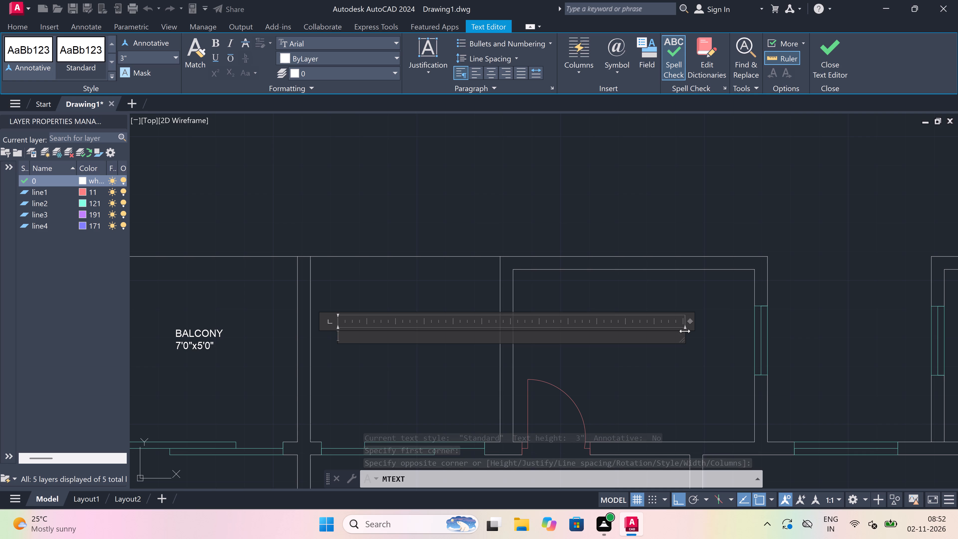
text(BAL)
text(CONY)
key(Return)
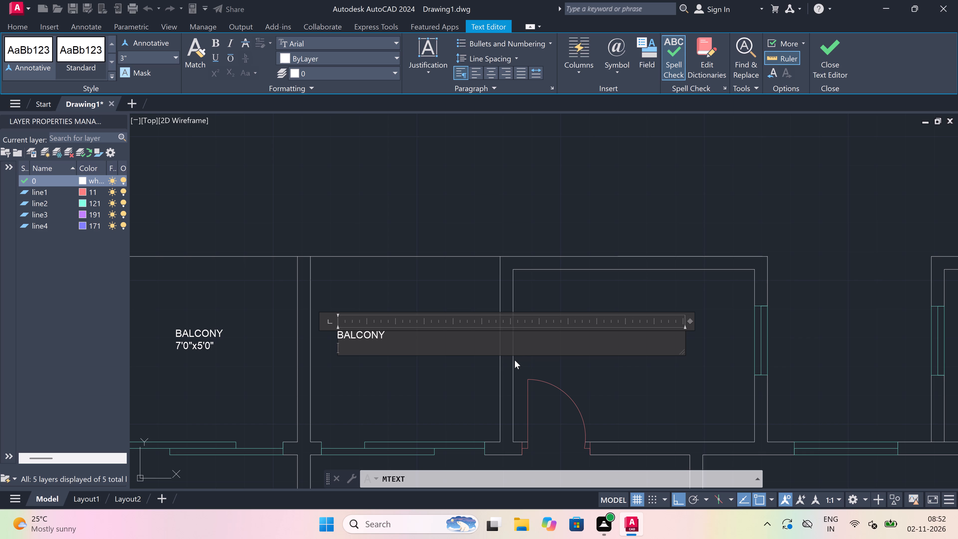
scroll(490, 362, down, 3)
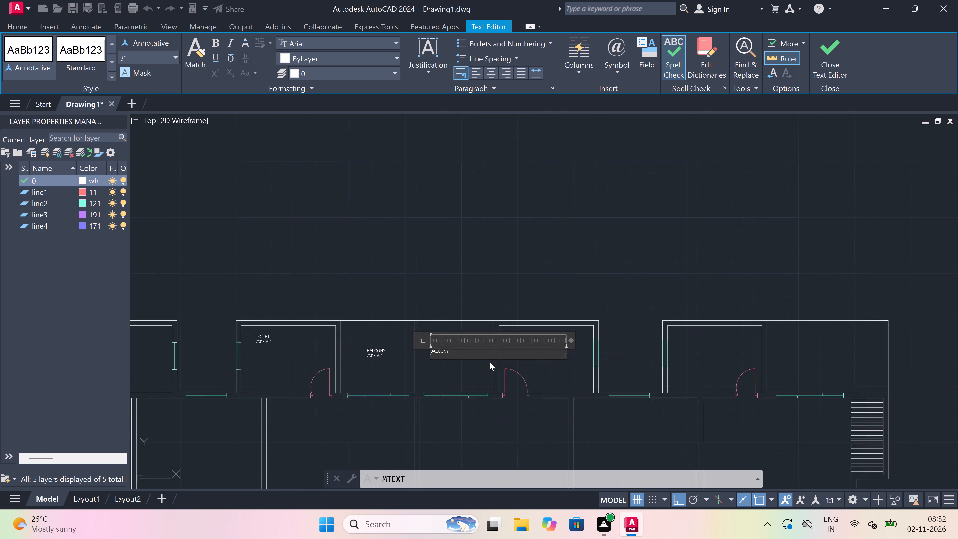
scroll(338, 348, up, 1)
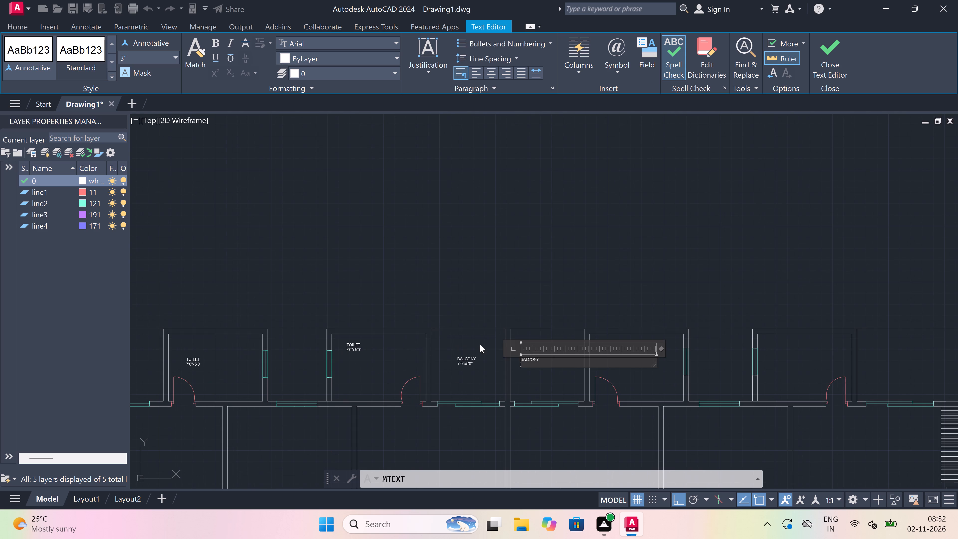
scroll(481, 344, up, 3)
scroll(469, 400, down, 3)
scroll(566, 406, up, 2)
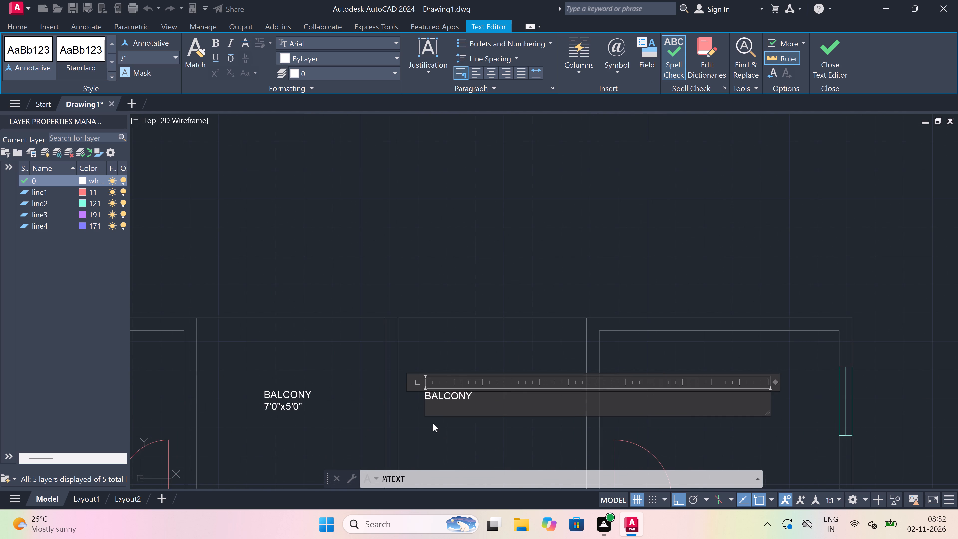
scroll(433, 423, up, 3)
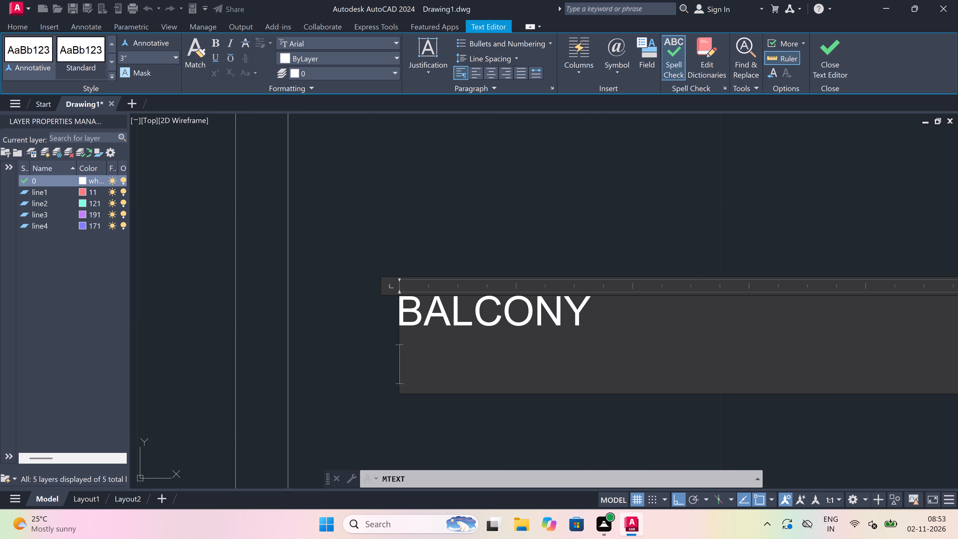
text(6'6)
text("x)
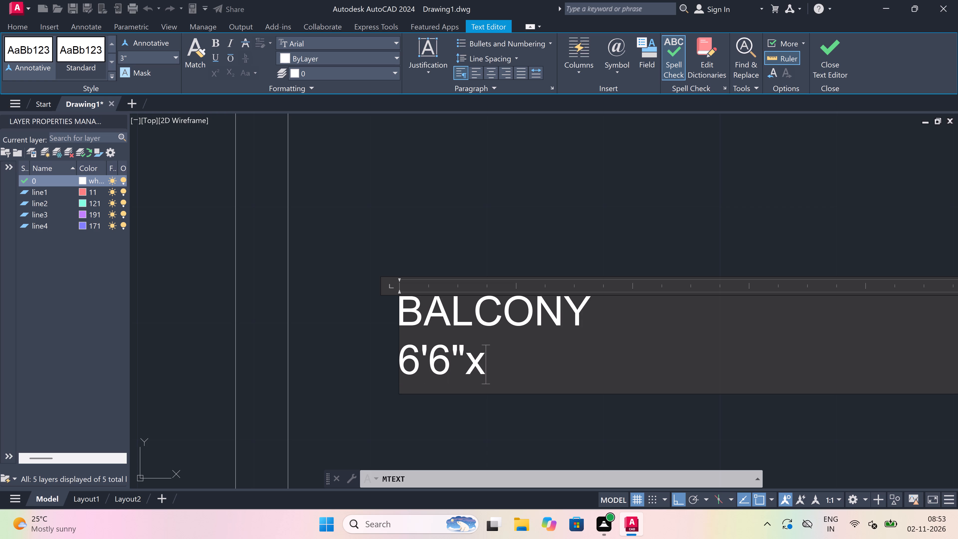
text(4'9")
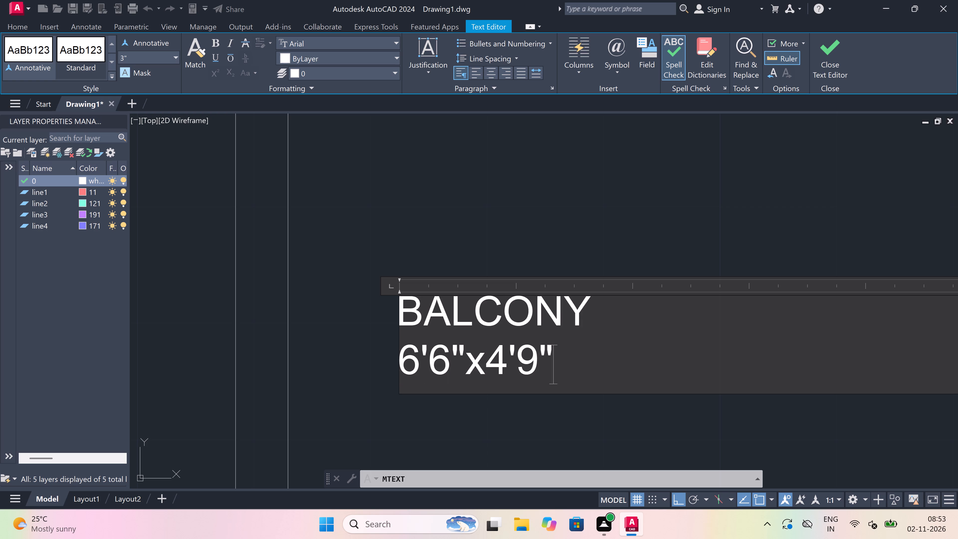
click(472, 232)
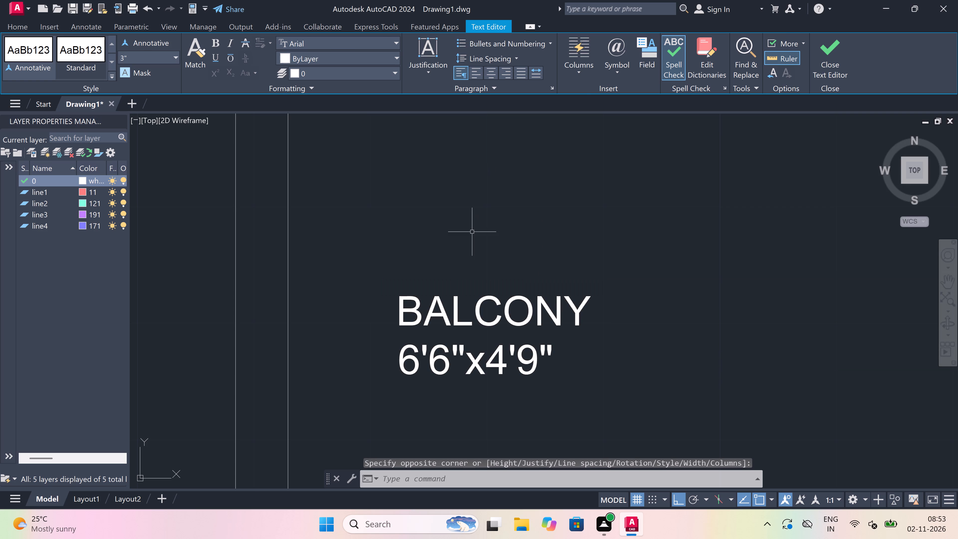
Change the width in the BALCONY label just left of the central dividing wall to 6'6", making its second line 6'6"x5'0".
scroll(472, 232, down, 4)
scroll(391, 259, up, 2)
click(308, 224)
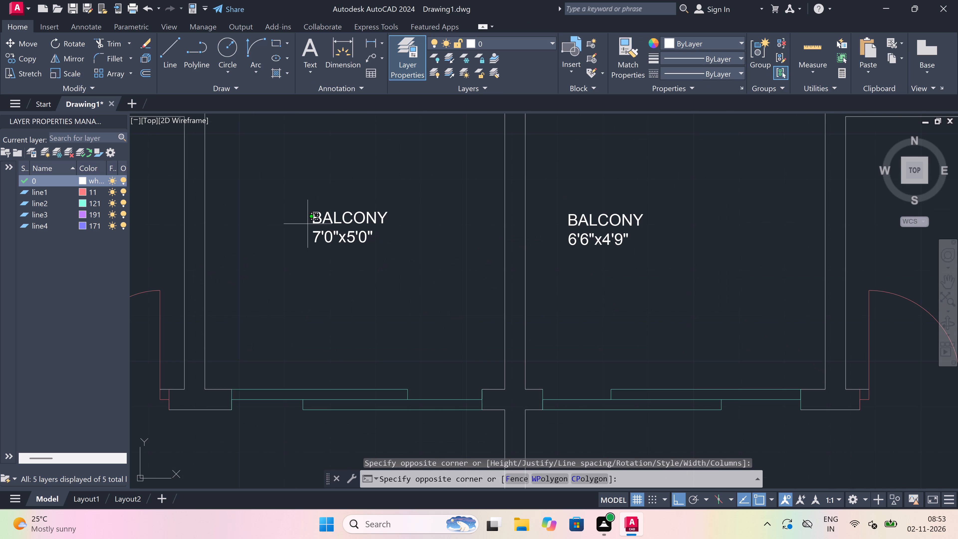
click(330, 233)
triple_click(326, 234)
scroll(325, 233, up, 3)
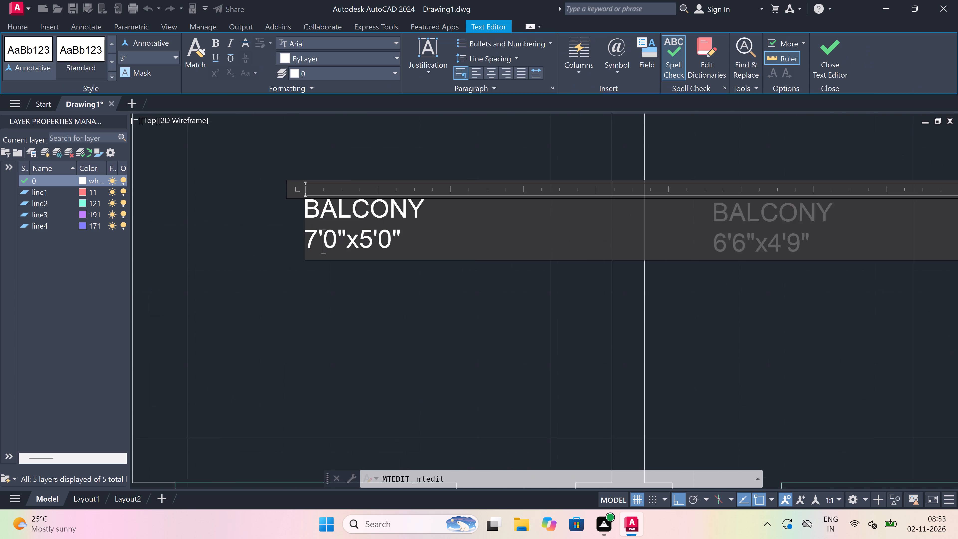
click(344, 242)
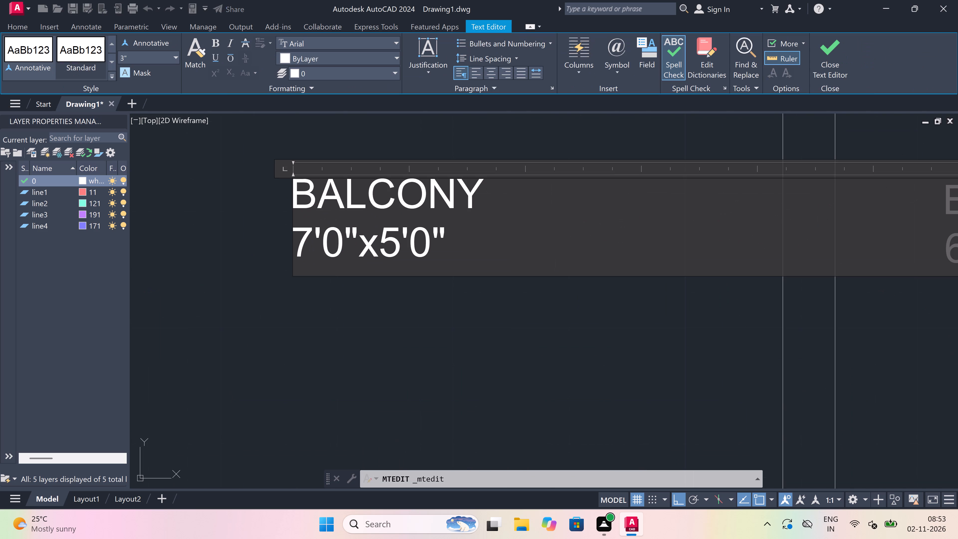
key(BackSpace)
key(BackSpace)
key(BackSpace)
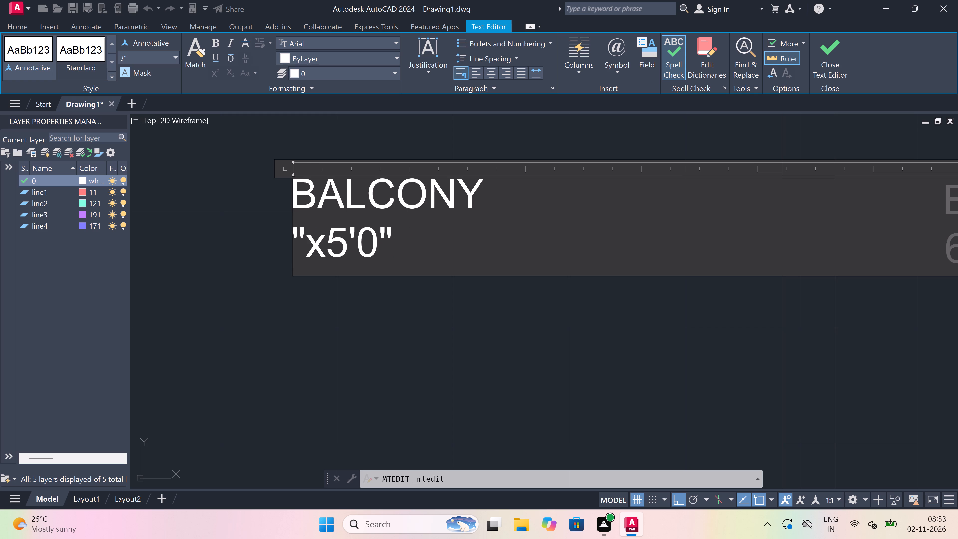
scroll(347, 241, down, 3)
scroll(347, 241, up, 5)
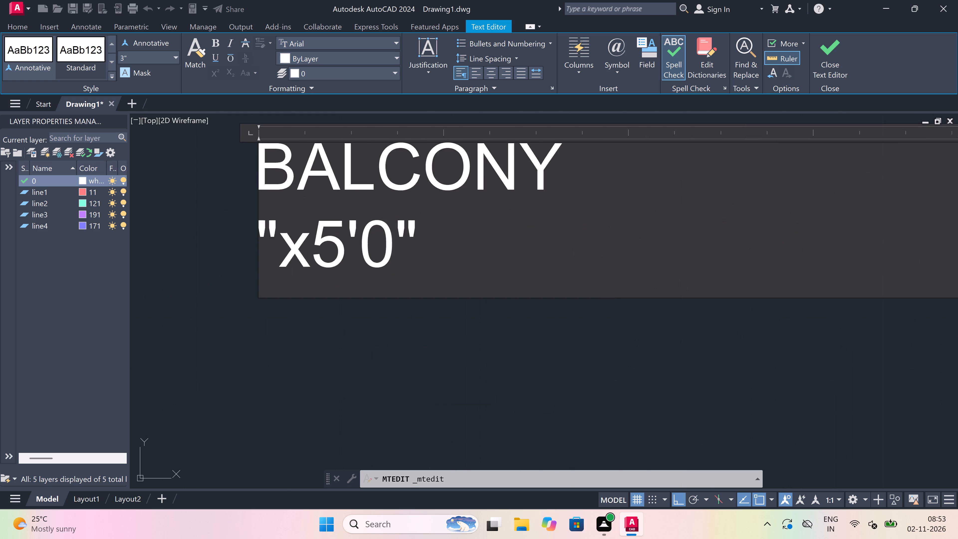
text(6'6)
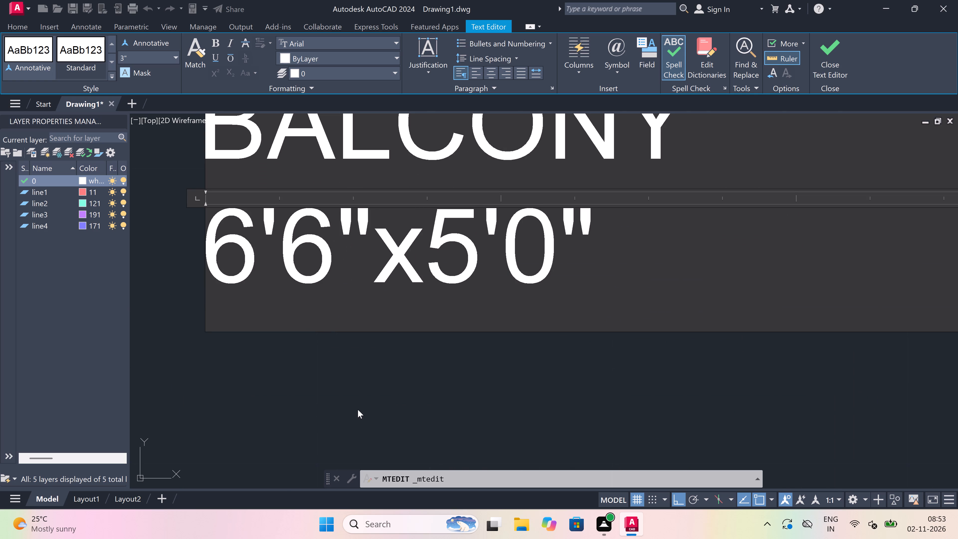
click(358, 409)
scroll(320, 294, down, 4)
key(space)
scroll(320, 294, down, 2)
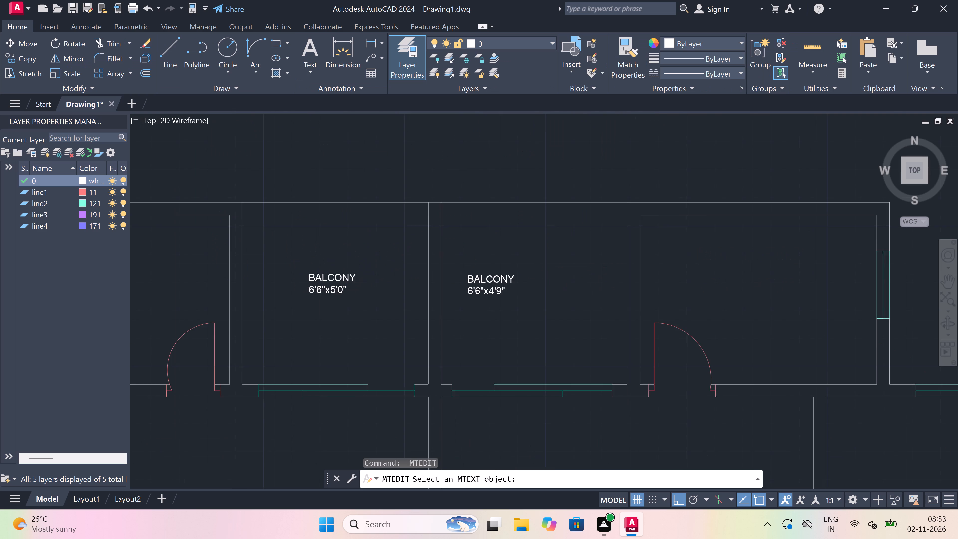
scroll(320, 294, down, 2)
key(Escape)
Label the toilet adjoining the 6'6"x4'9" balcony with multiline text "TOILET" and 7'0"x5'0" below it.
key(m)
key(t)
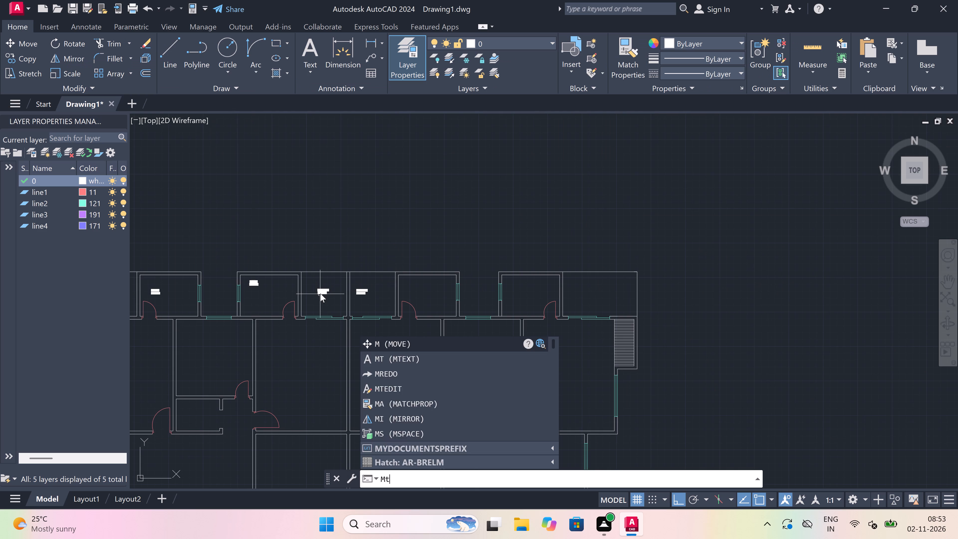
key(space)
scroll(408, 286, up, 3)
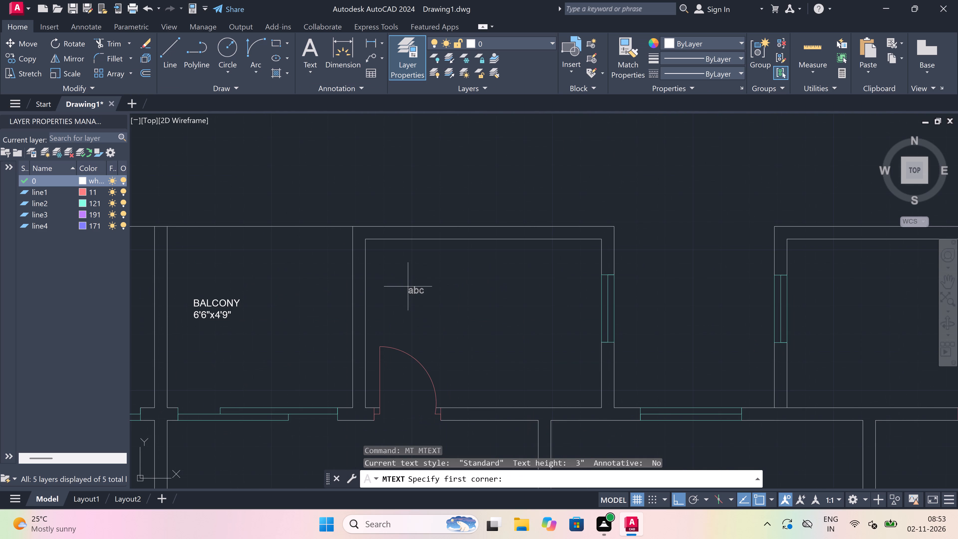
drag(402, 293, 405, 293)
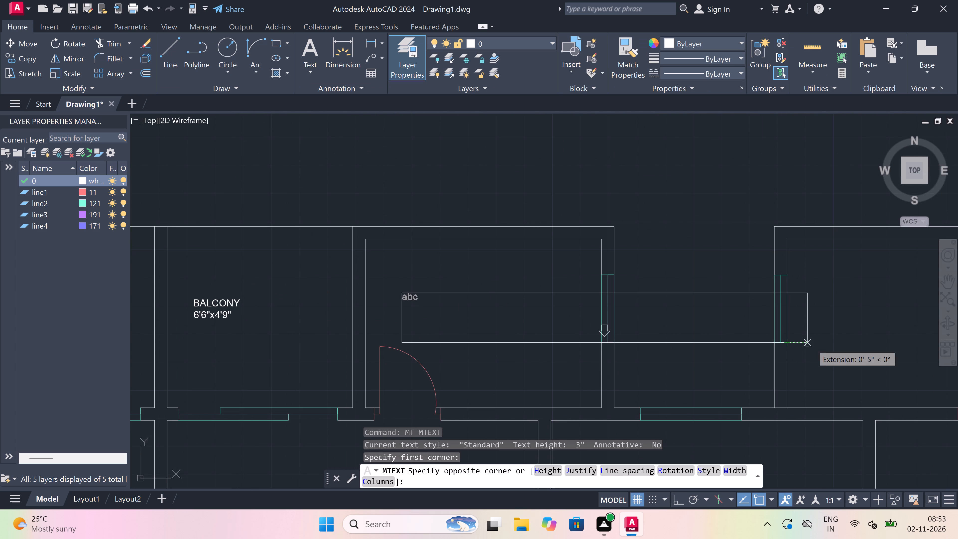
click(818, 345)
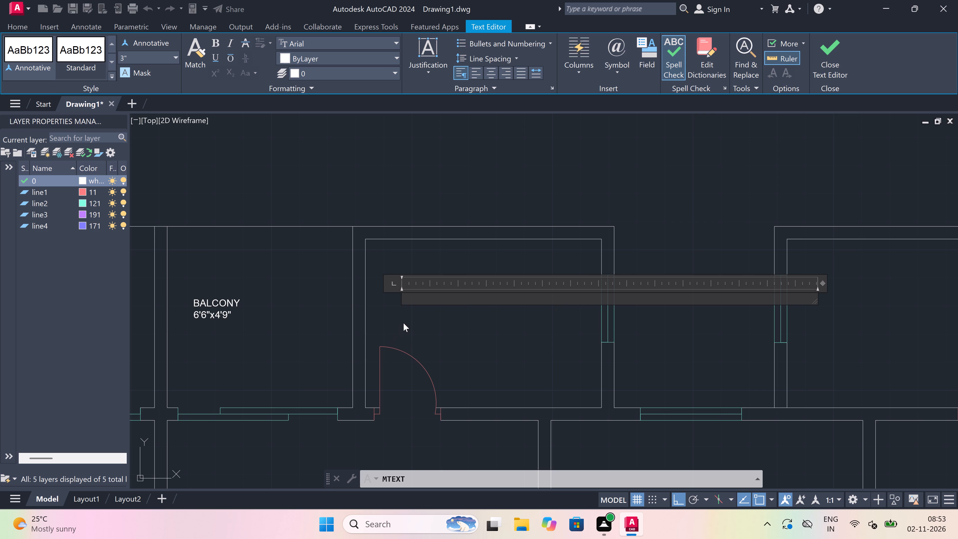
scroll(408, 311, down, 4)
scroll(413, 302, up, 5)
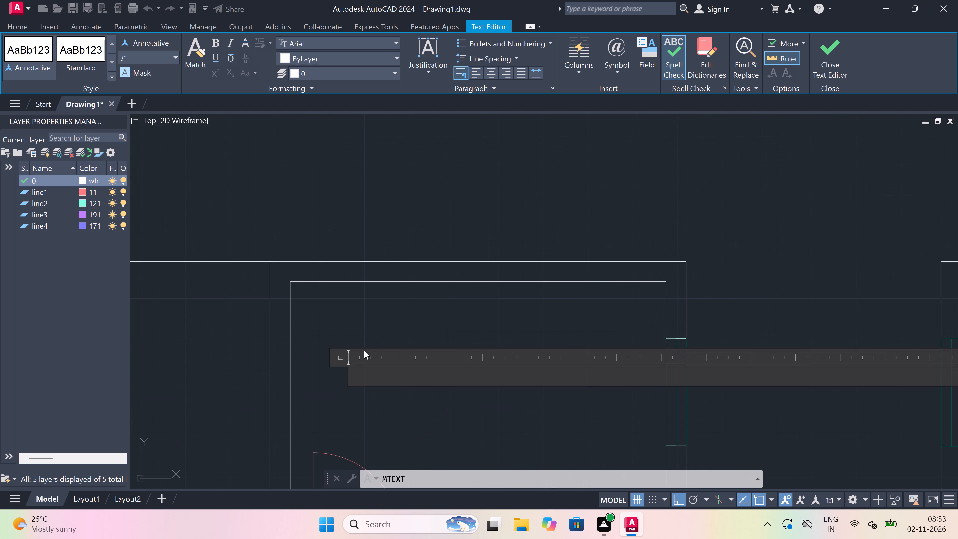
scroll(364, 350, down, 3)
scroll(362, 353, up, 3)
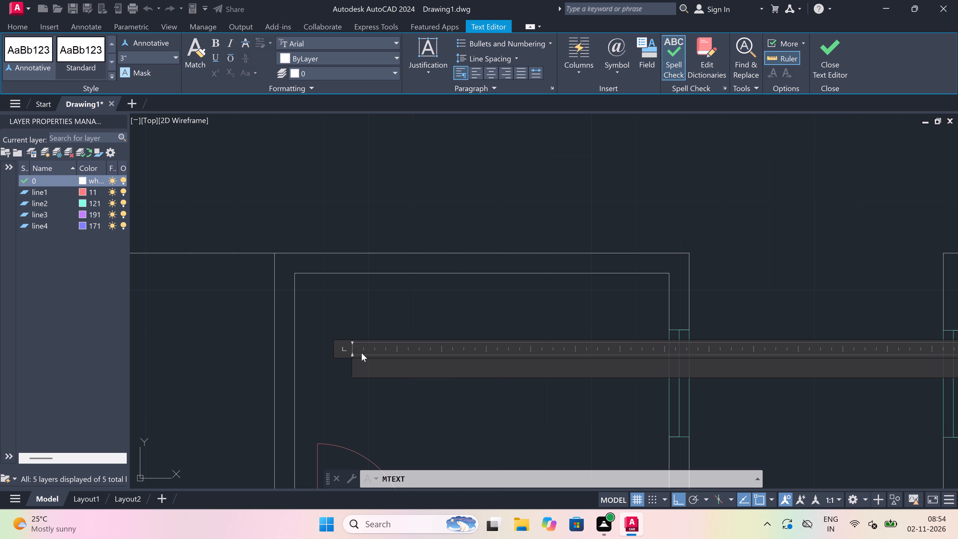
scroll(361, 353, down, 4)
scroll(361, 353, up, 4)
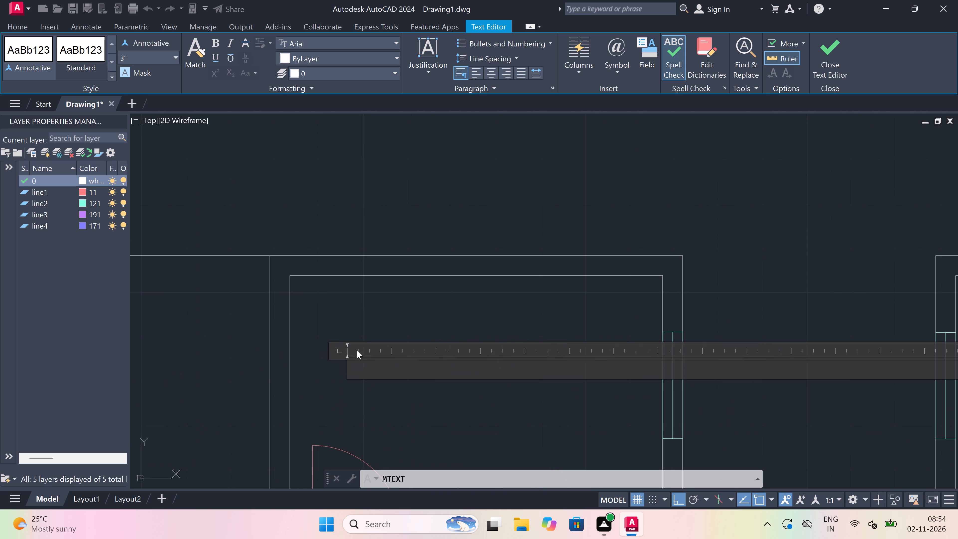
text(TOILET)
key(Return)
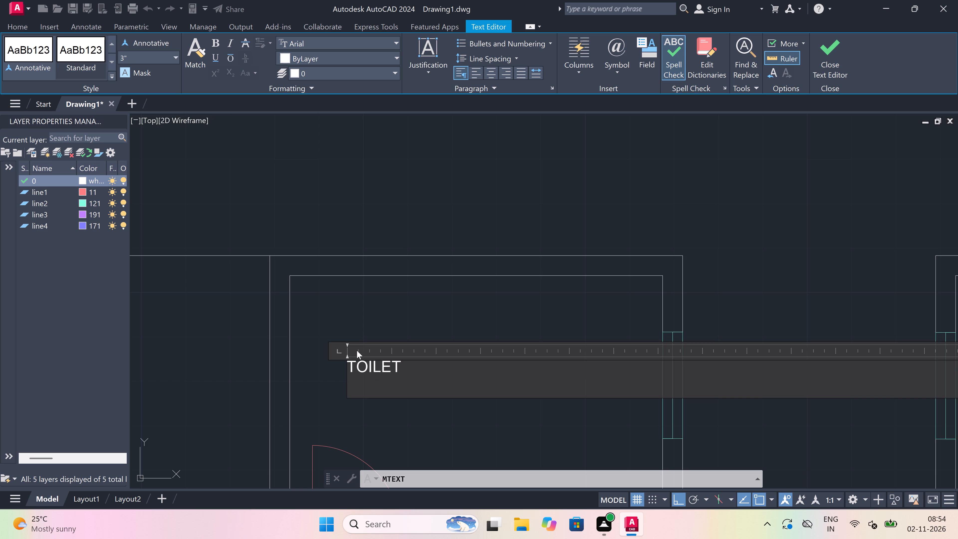
text(7'0)
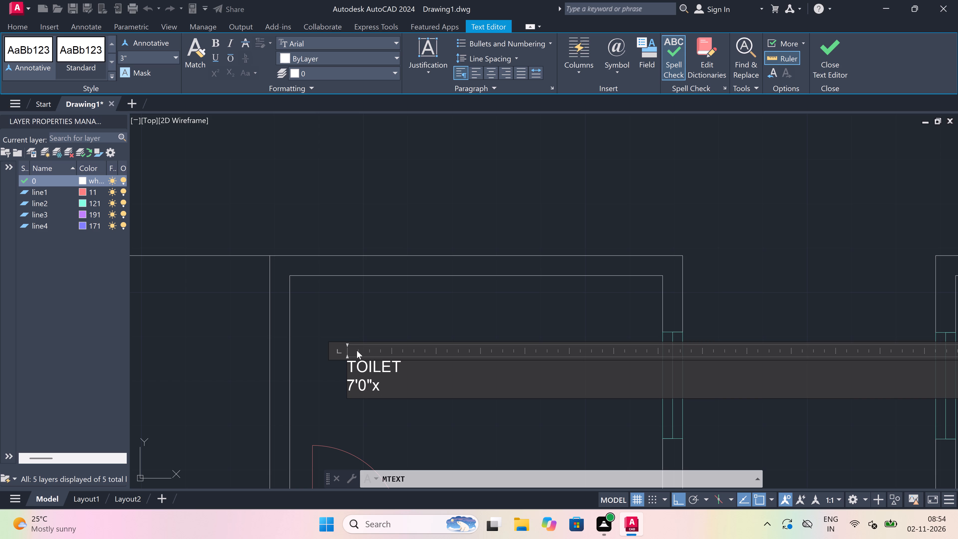
text(5'0")
click(383, 329)
scroll(383, 329, down, 4)
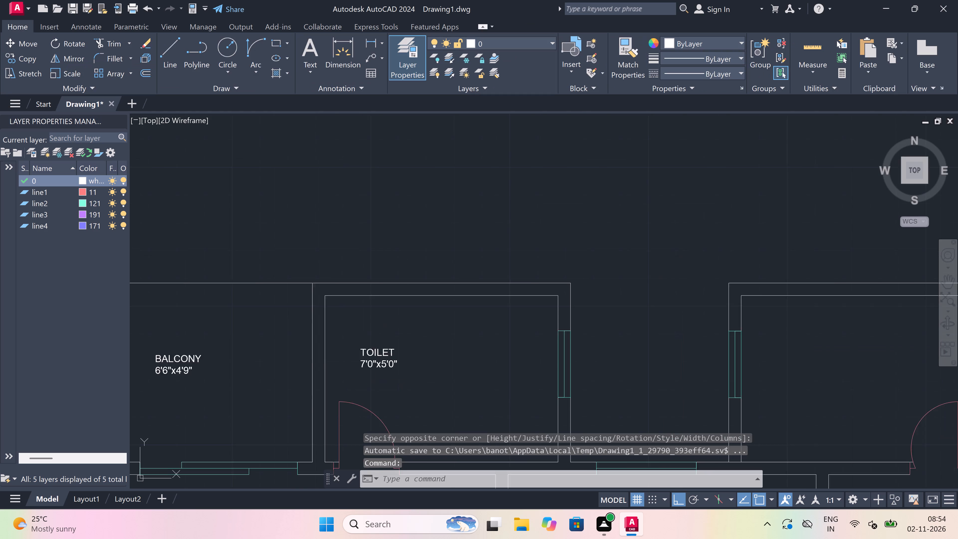
Label the next toilet to the right, across the gap, with multiline text "TOILET" and 7'0"x5'0" on a second line.
scroll(383, 329, down, 1)
key(space)
scroll(599, 332, up, 2)
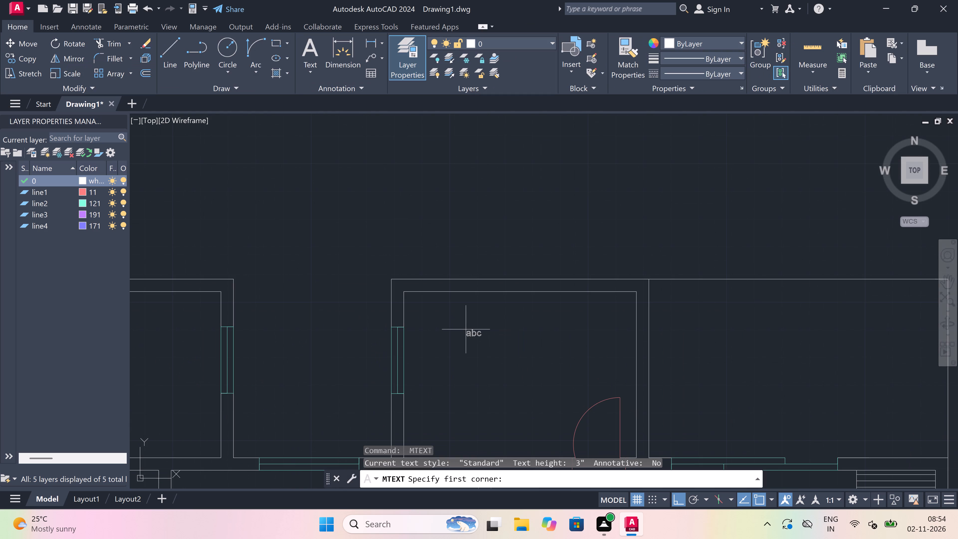
drag(463, 326, 472, 325)
click(753, 320)
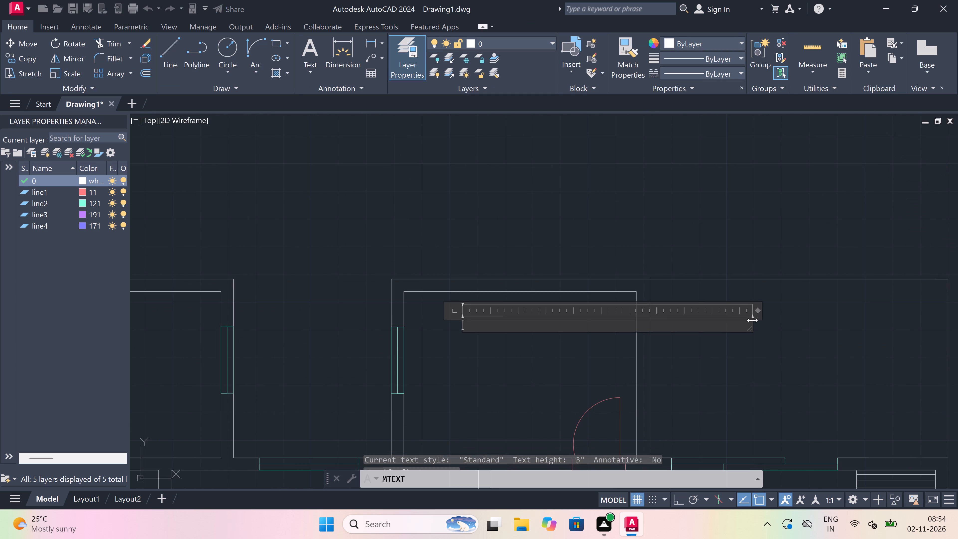
scroll(503, 306, up, 1)
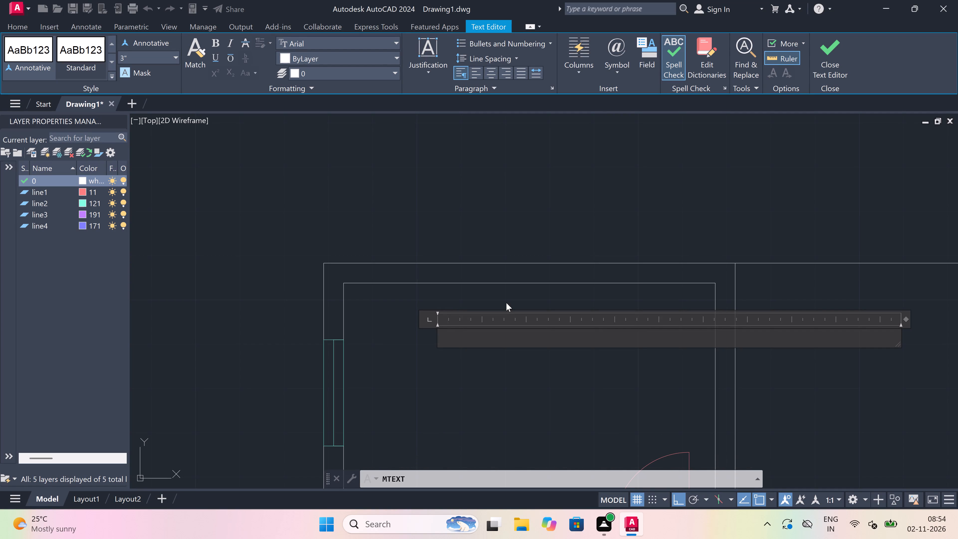
text(TOILET)
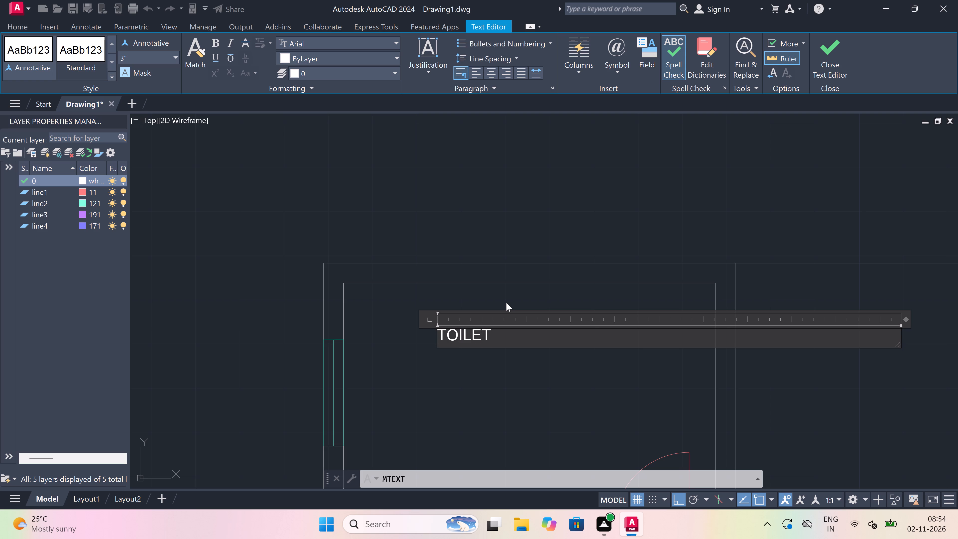
key(Return)
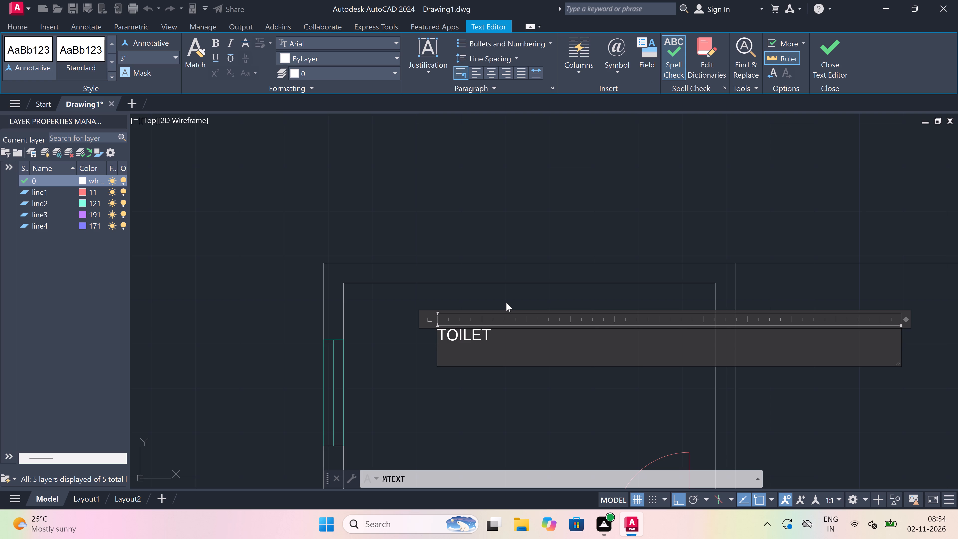
text(7'0)
text("x)
text(5'0")
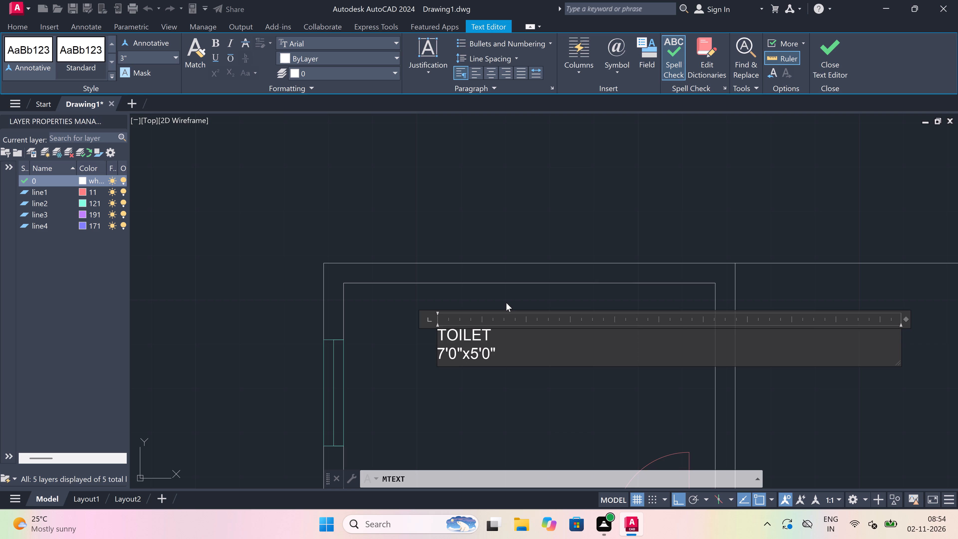
click(386, 366)
scroll(373, 307, down, 4)
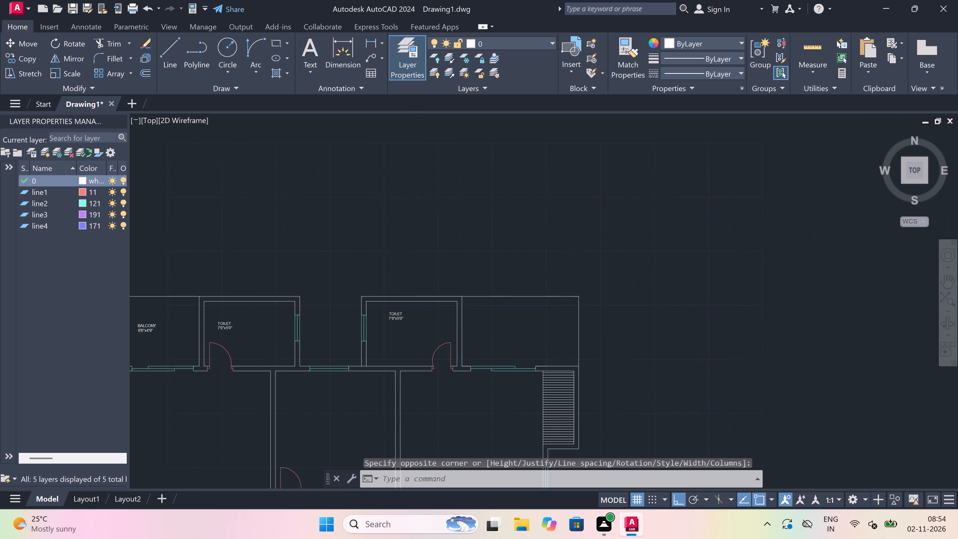
Label the balcony at the plan's upper-right corner with multiline text "BALCONY" and 9'0"x4'9" on a second line.
key(space)
scroll(489, 324, up, 2)
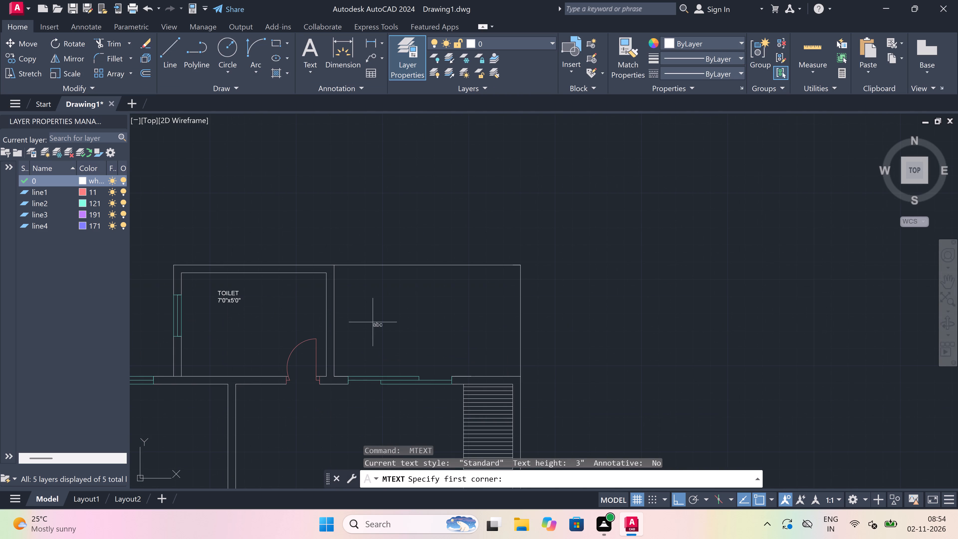
drag(373, 313, 377, 311)
click(695, 321)
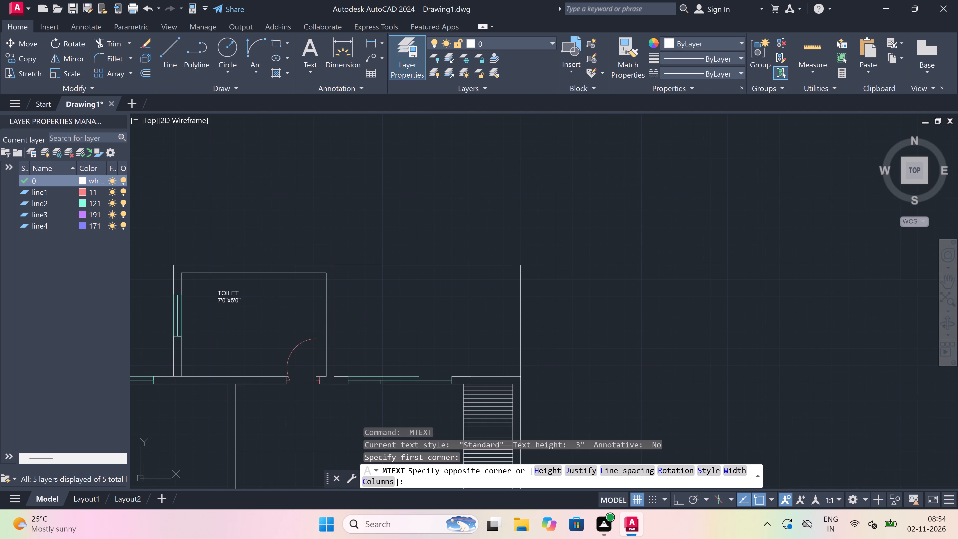
scroll(322, 312, up, 2)
scroll(460, 322, down, 2)
scroll(476, 330, up, 1)
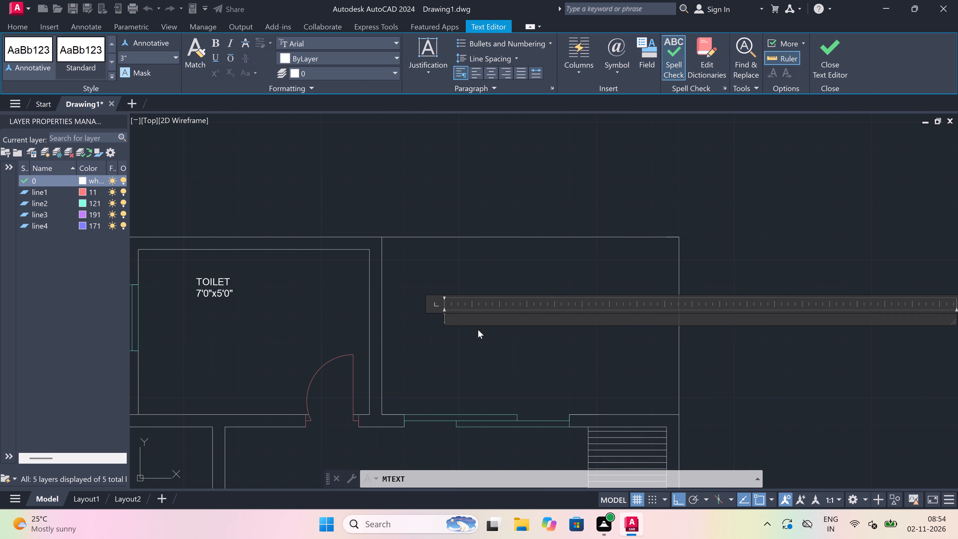
text(BALCONY)
key(Return)
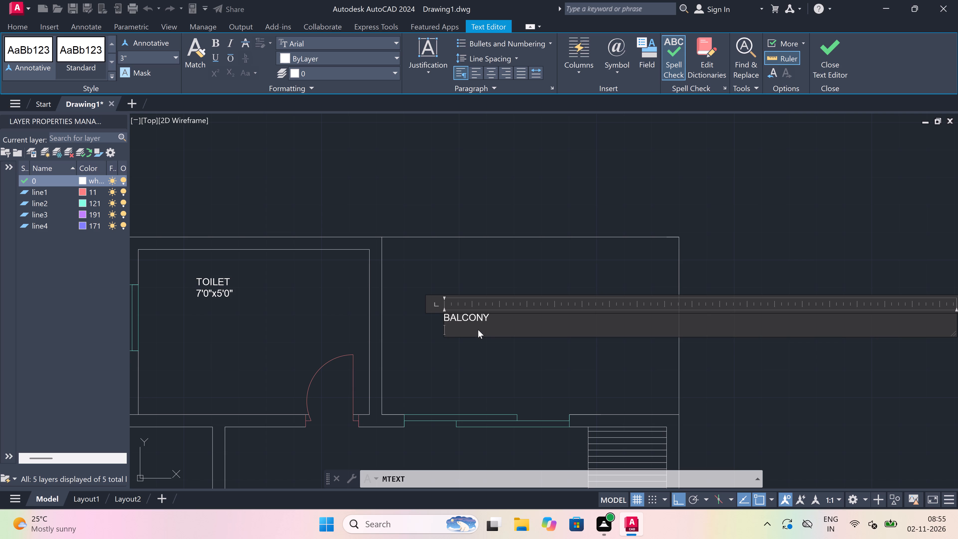
text(9'0)
text("x)
scroll(430, 310, up, 2)
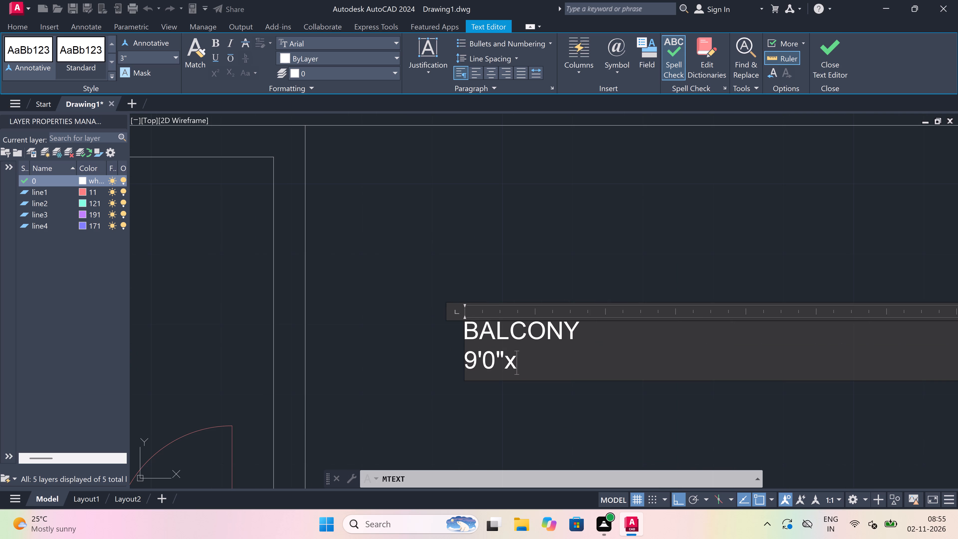
scroll(599, 360, up, 3)
scroll(592, 358, down, 3)
scroll(562, 349, down, 2)
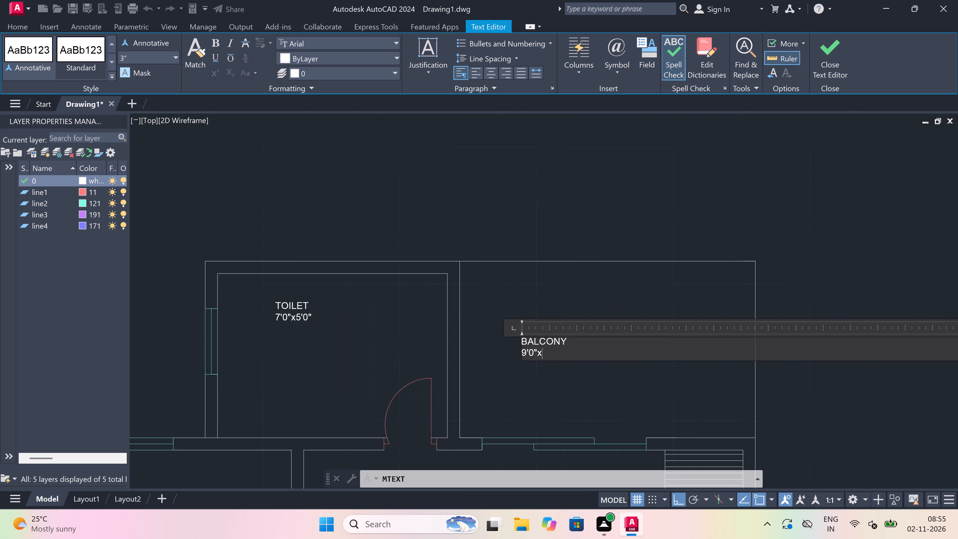
scroll(562, 348, down, 2)
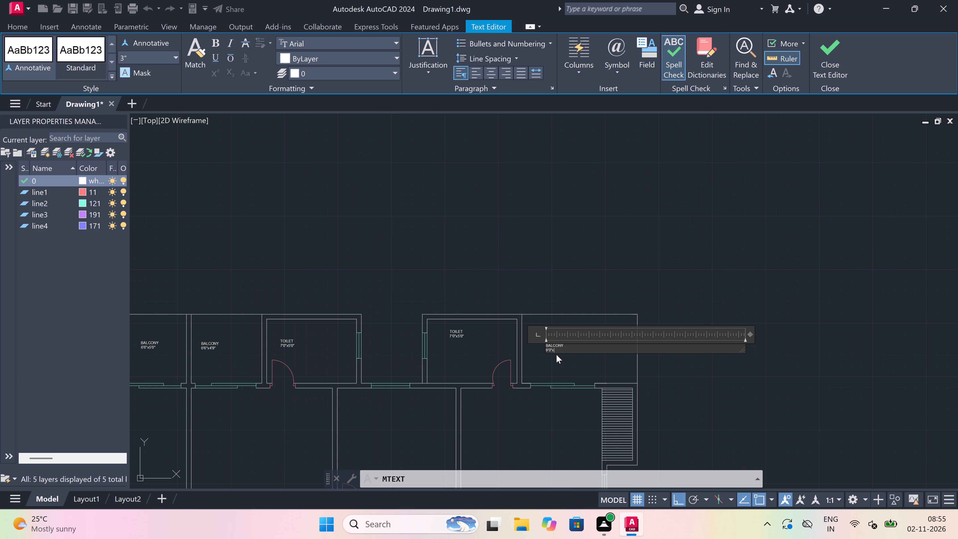
scroll(556, 355, up, 2)
scroll(571, 335, up, 1)
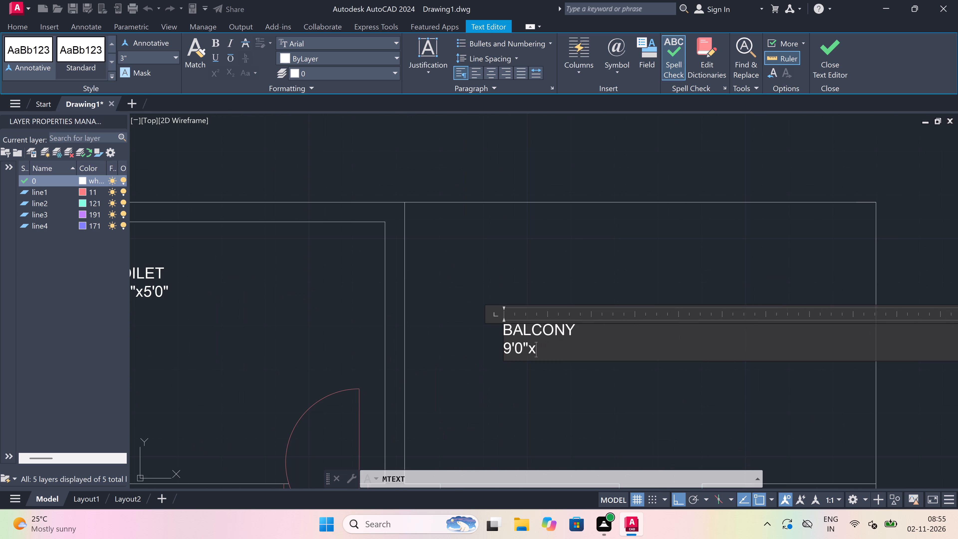
text(4'9")
click(451, 296)
Label the room below the 9'0"x4'9" balcony with multiline text "BEDROOM" and 11'0"x13'6" on a second line, near its bottom wall.
scroll(452, 295, down, 3)
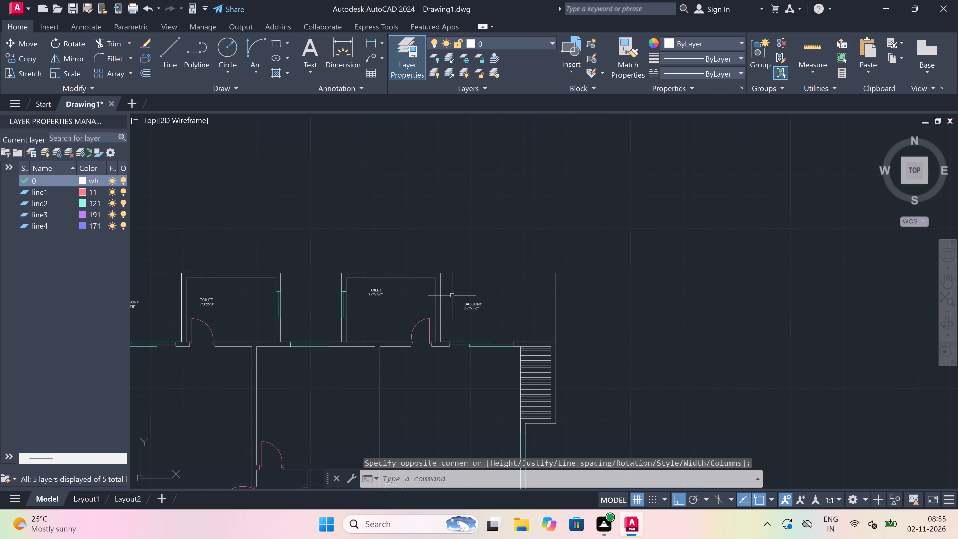
scroll(500, 300, down, 3)
key(space)
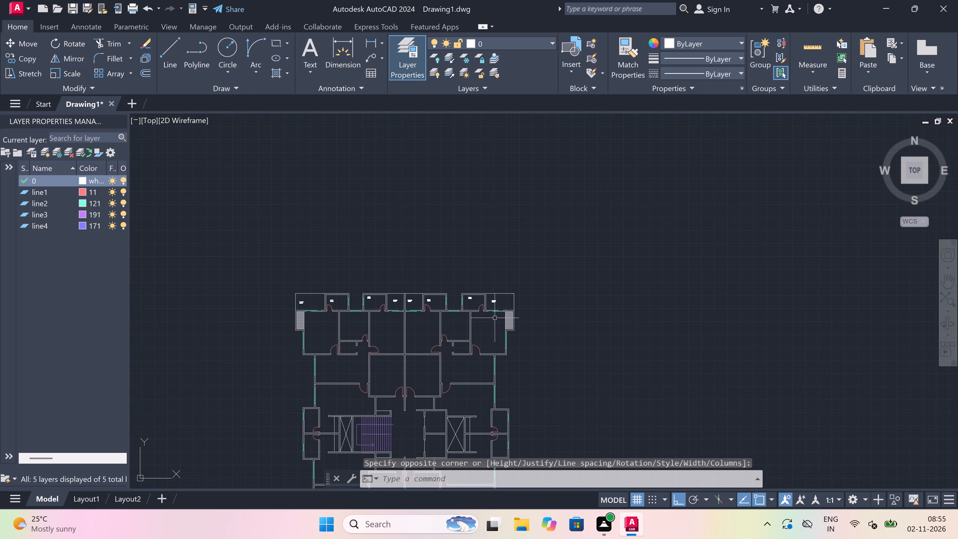
scroll(485, 341, up, 3)
scroll(485, 341, down, 3)
scroll(490, 367, up, 1)
scroll(494, 326, up, 3)
drag(434, 386, 441, 386)
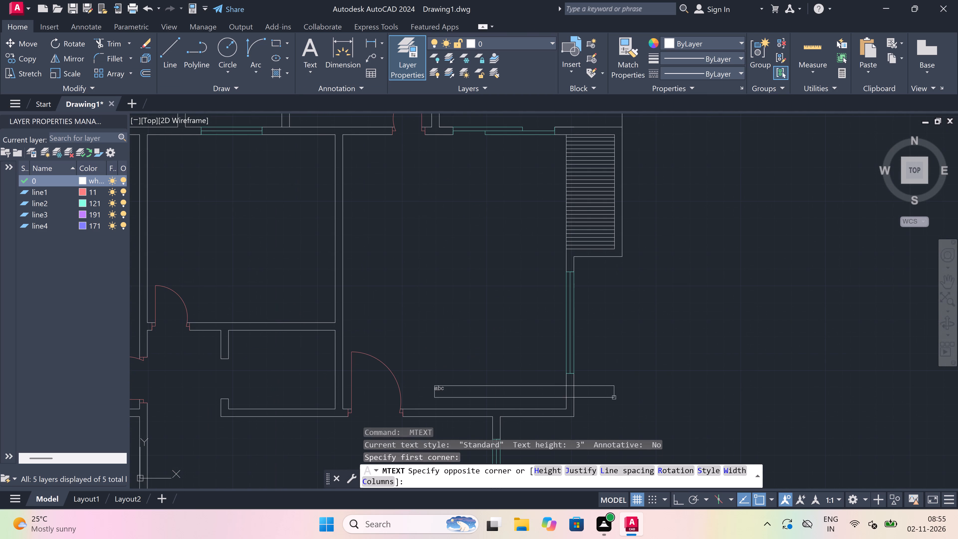
click(783, 388)
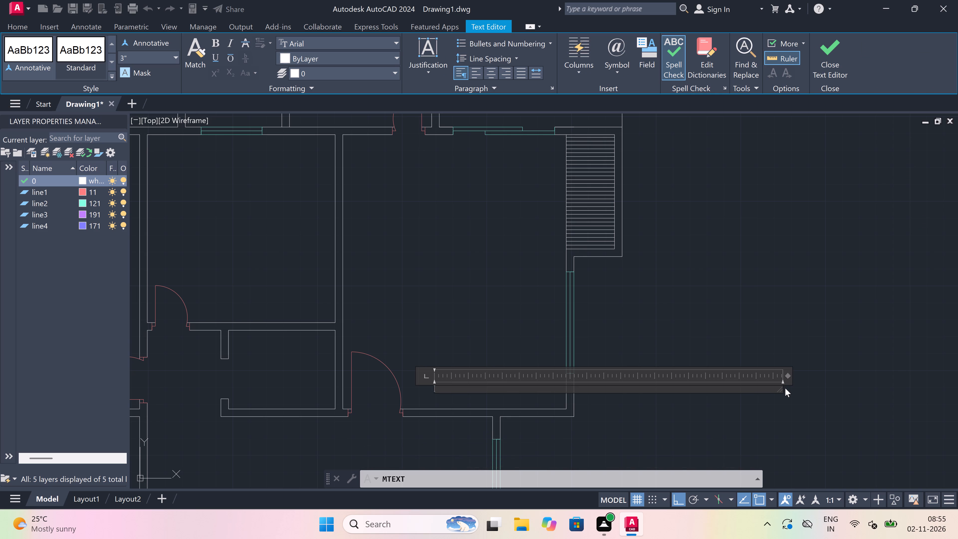
text(BEDR)
text(OOM)
key(Return)
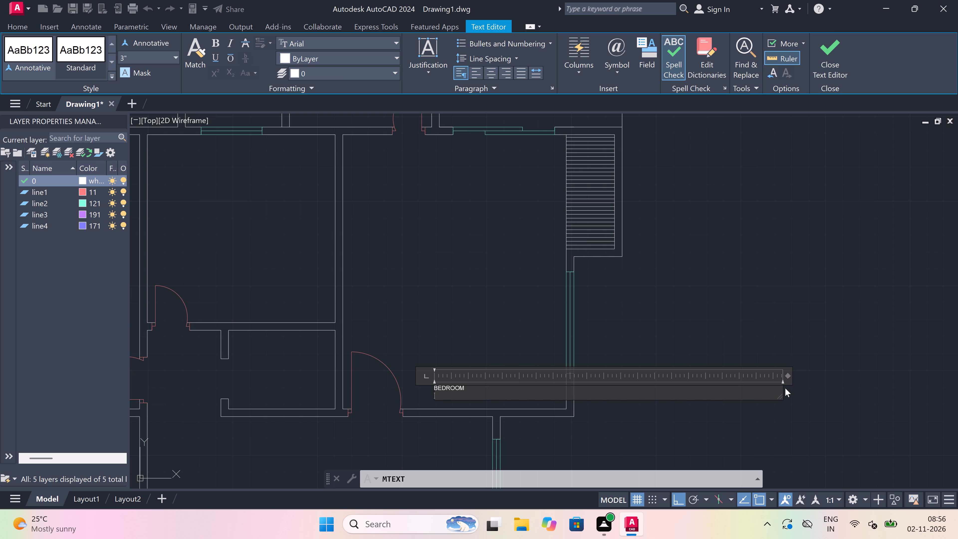
scroll(444, 414, up, 4)
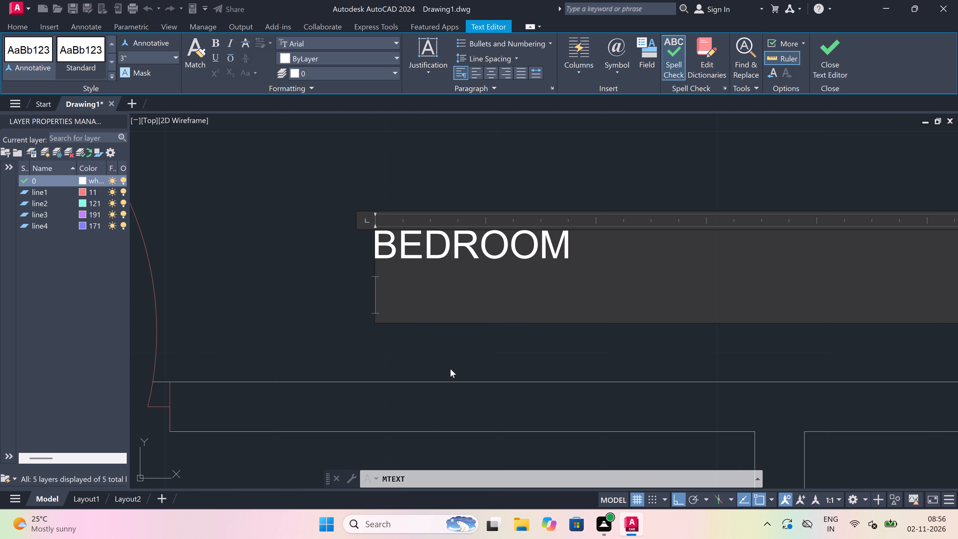
text(11)
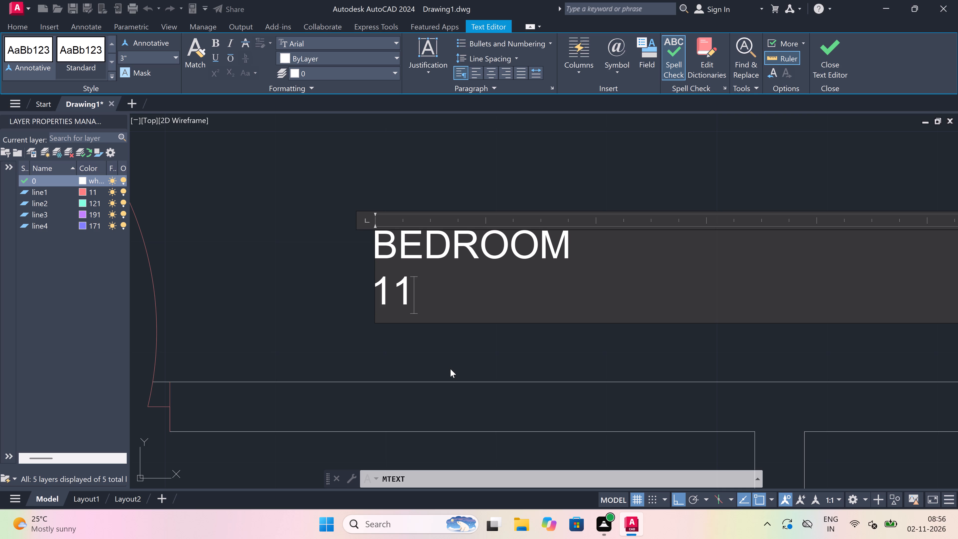
key(0)
text("x)
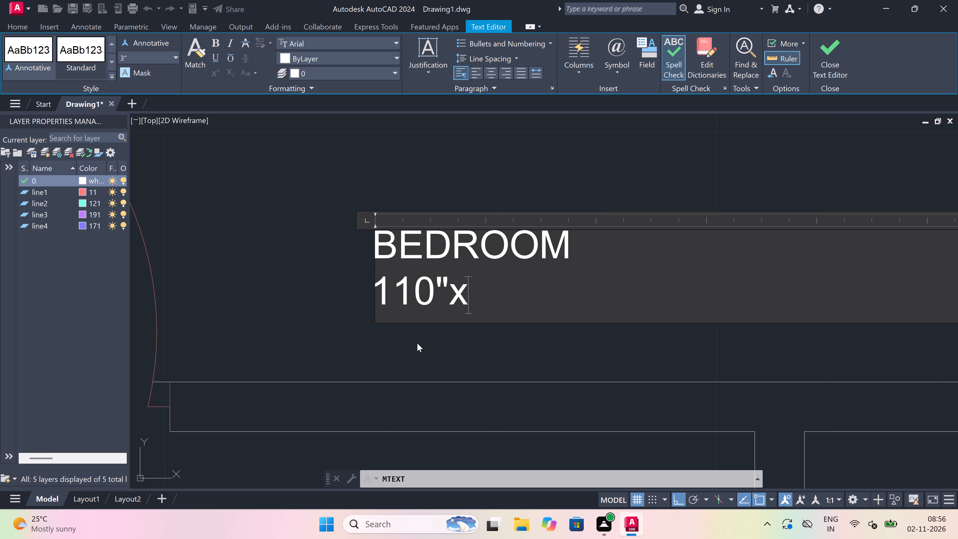
click(407, 301)
key(apostrophe)
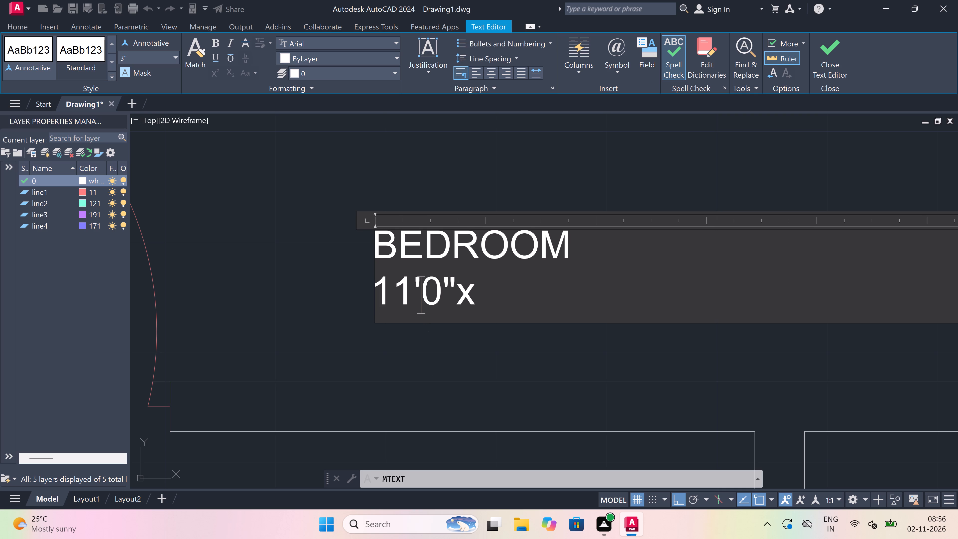
click(515, 294)
text(113')
key(BackSpace)
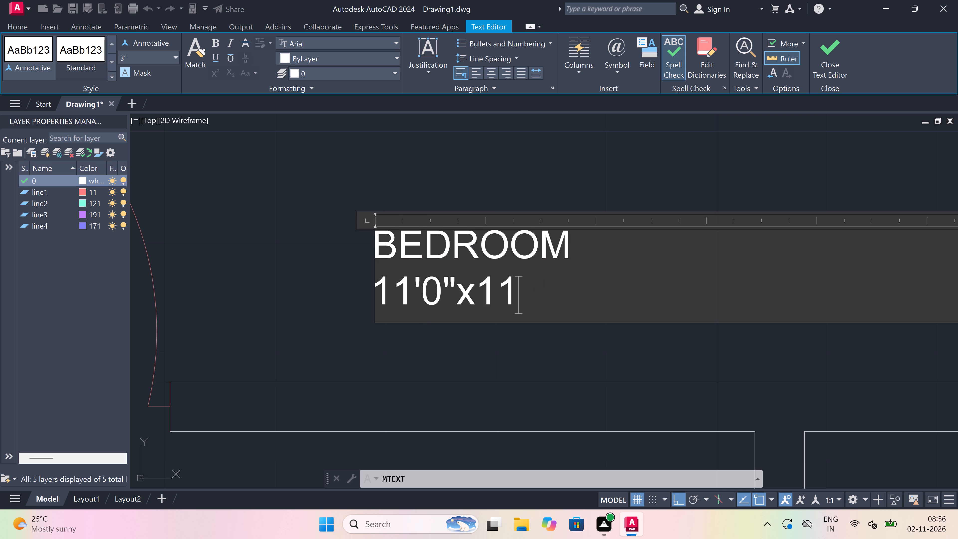
key(BackSpace)
key(BackSpace)
text(3'6)
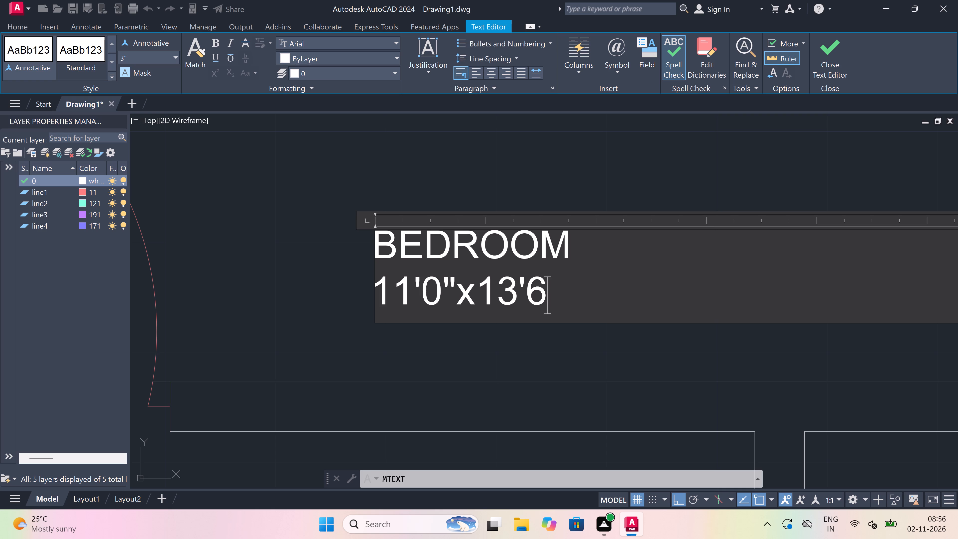
key(shift+quotedbl)
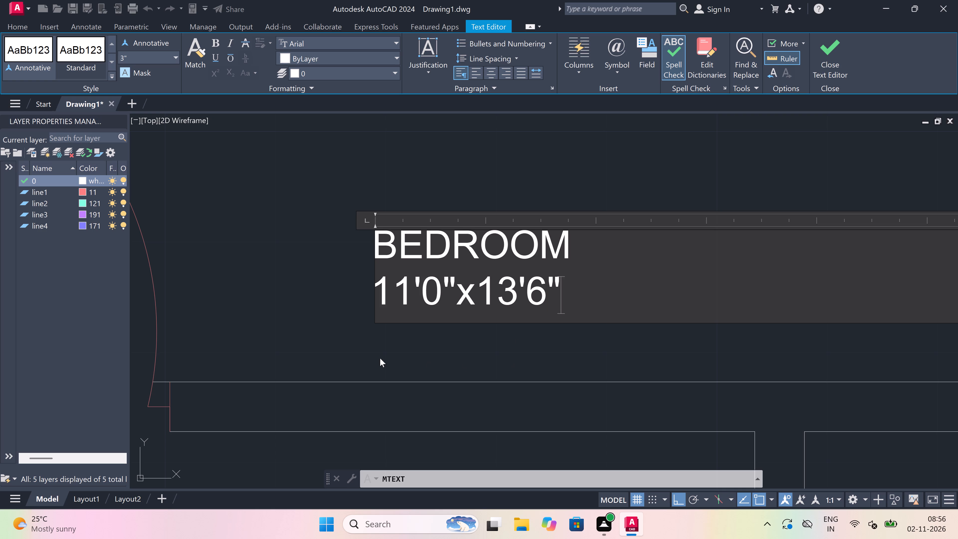
click(378, 354)
Label the space just below and left of the 11'0"x13'6" bedroom with multiline text "DINING / LOUNGE" and 17'0"x9'0" below it.
scroll(444, 291, down, 5)
key(space)
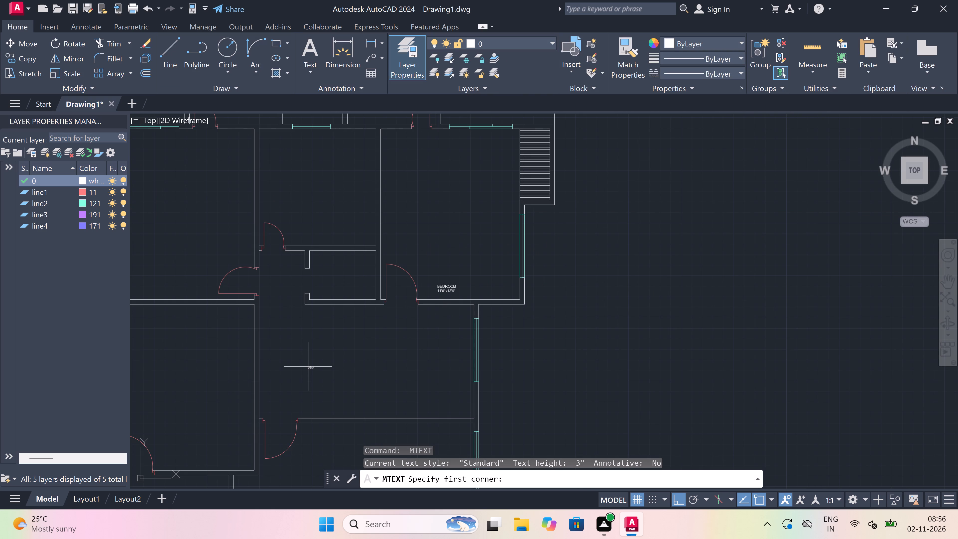
scroll(274, 367, up, 2)
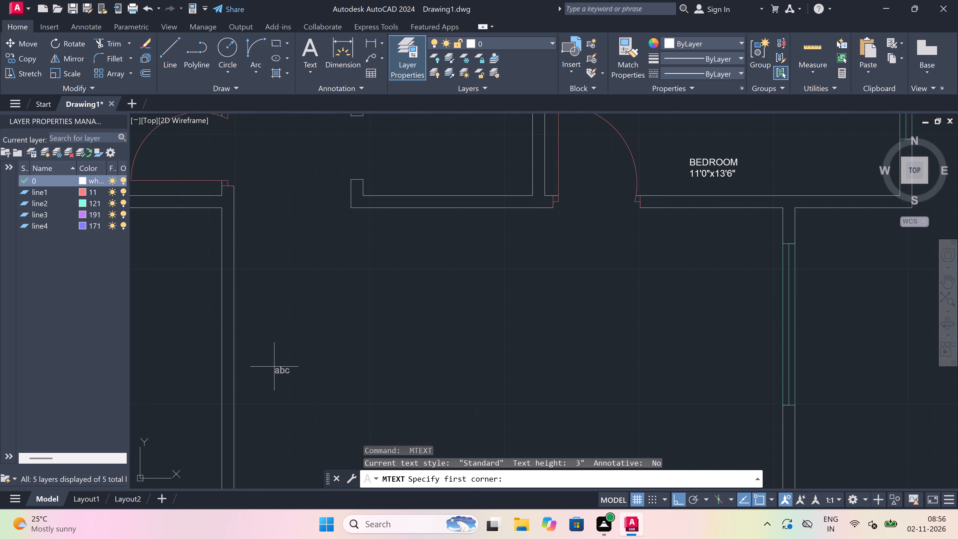
drag(359, 259, 380, 259)
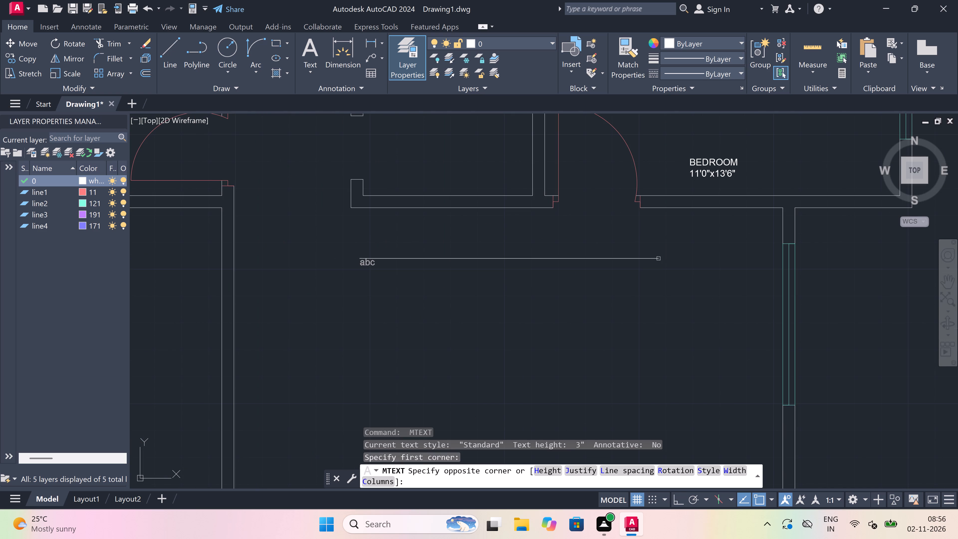
click(687, 260)
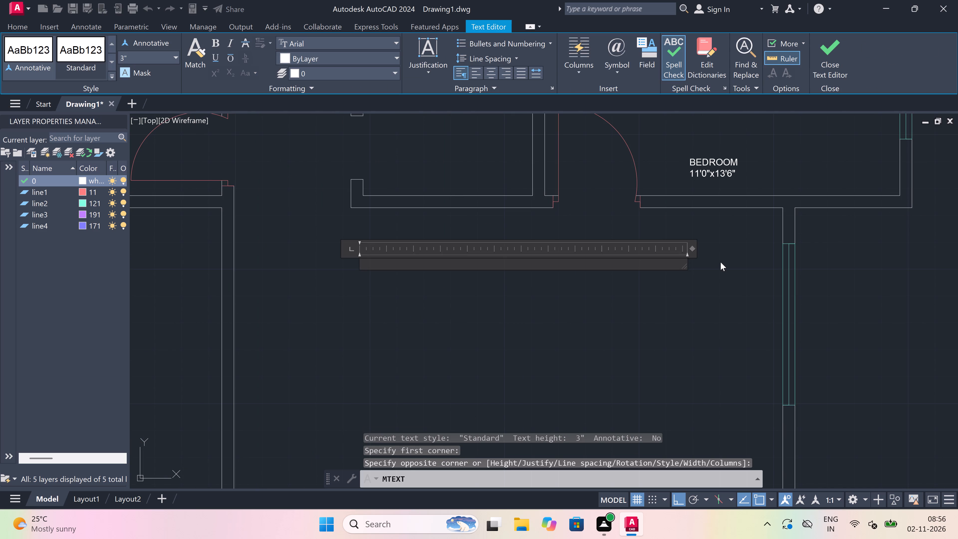
text(DINING)
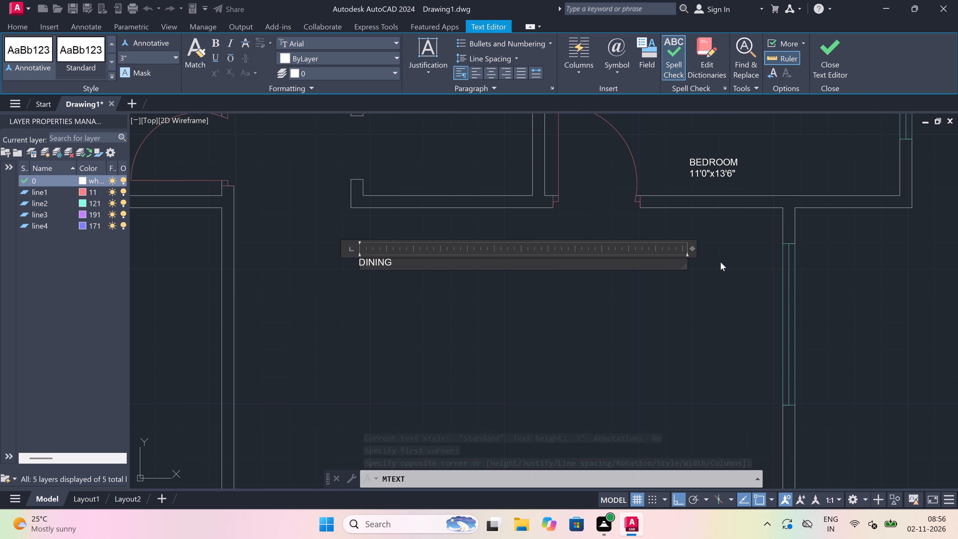
key(space)
text(/ LOU)
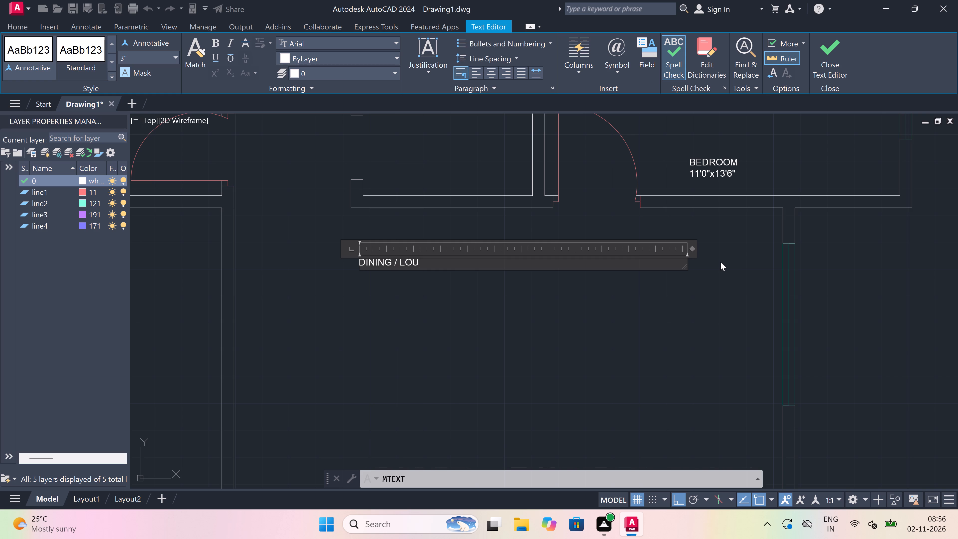
text(NGE)
key(Return)
key(1)
text(7'0)
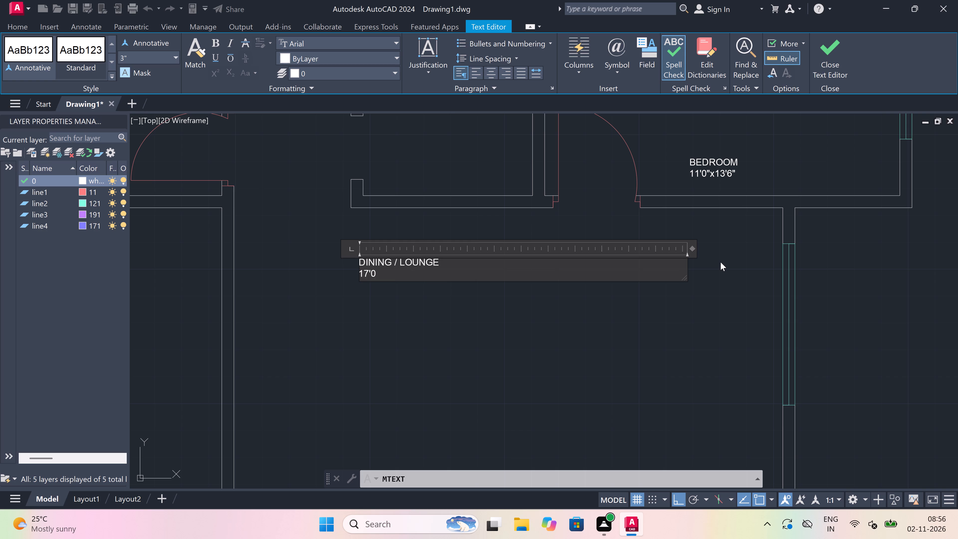
text("x)
text(9'0")
drag(300, 310, 387, 310)
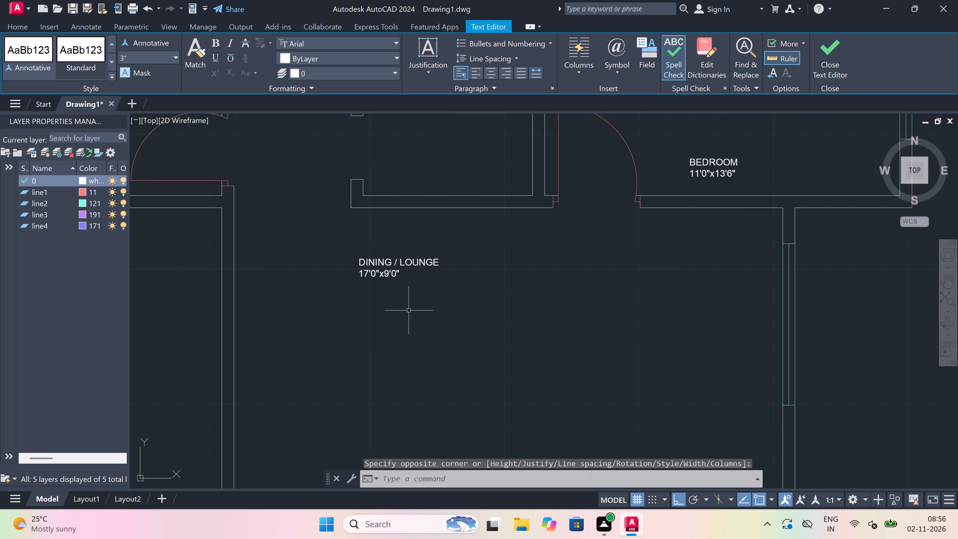
scroll(579, 317, down, 3)
scroll(521, 317, down, 2)
scroll(519, 264, up, 2)
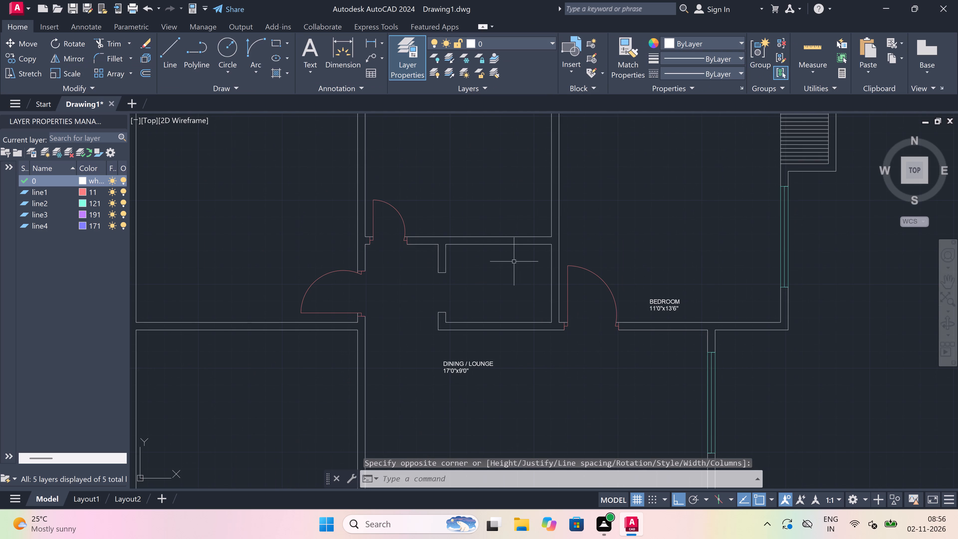
Label the small room between the DINING / LOUNGE label and the kitchen above with multiline text "STORE / PUJA".
key(space)
scroll(507, 296, up, 2)
drag(435, 274, 491, 274)
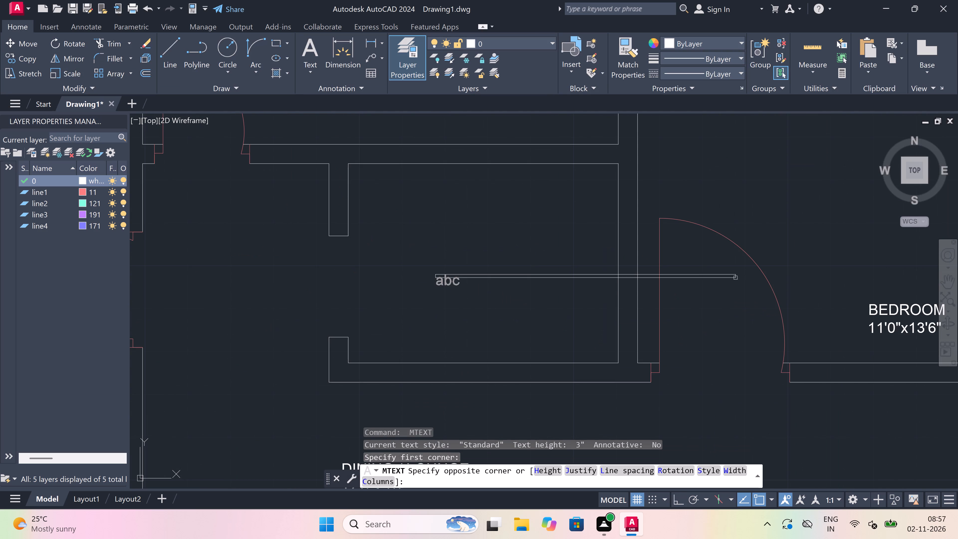
click(746, 278)
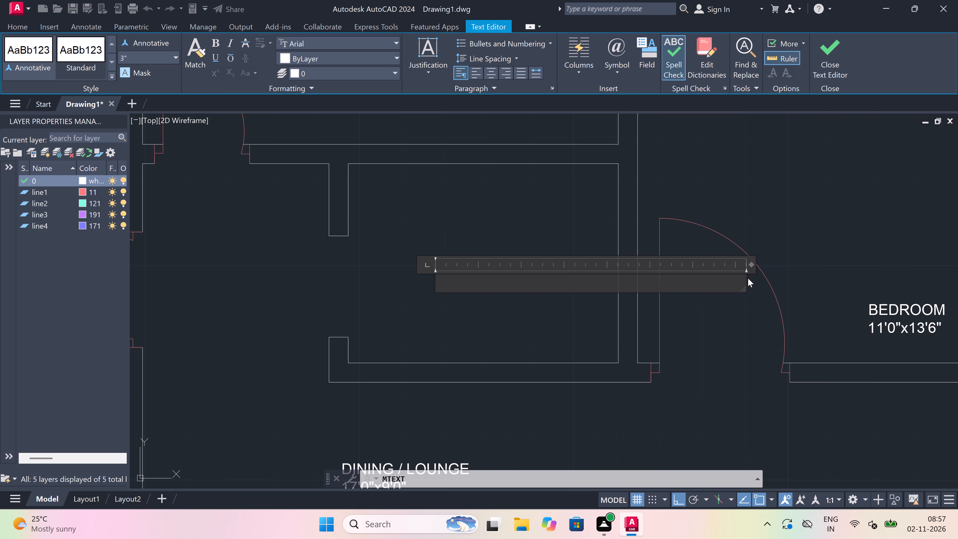
text(STOR)
key(e)
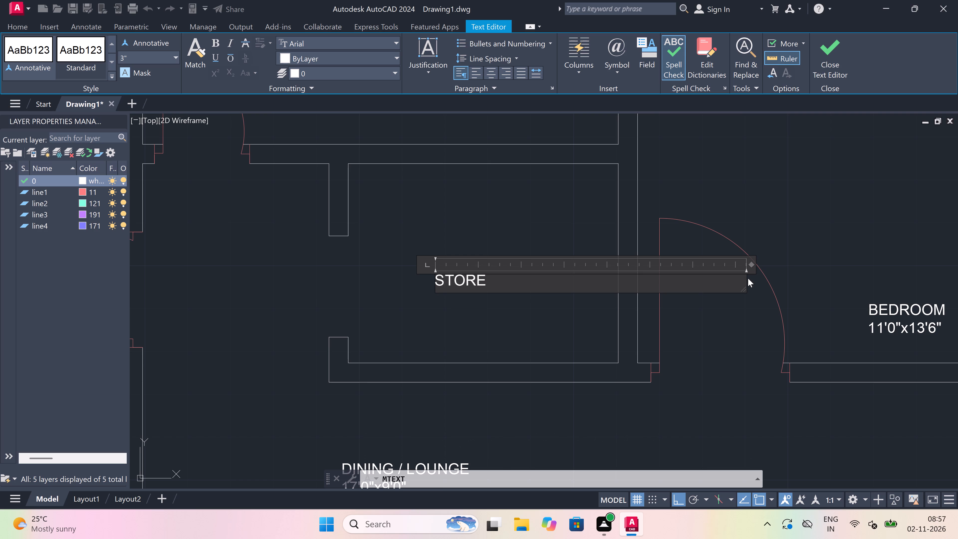
key(space)
text(/)
key(space)
text(PUH)
key(BackSpace)
text(JA)
click(425, 317)
Label the room directly above STORE / PUJA with multiline text "KITCHEN" and 9'3"x9'3" on a second line, near its bottom wall.
key(space)
scroll(425, 316, down, 2)
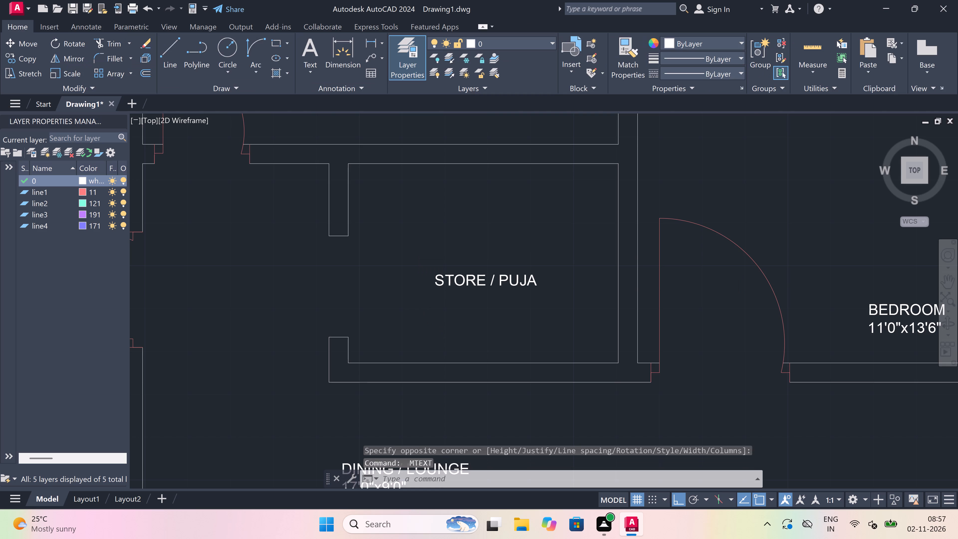
scroll(425, 316, down, 2)
scroll(424, 275, down, 3)
scroll(423, 271, up, 5)
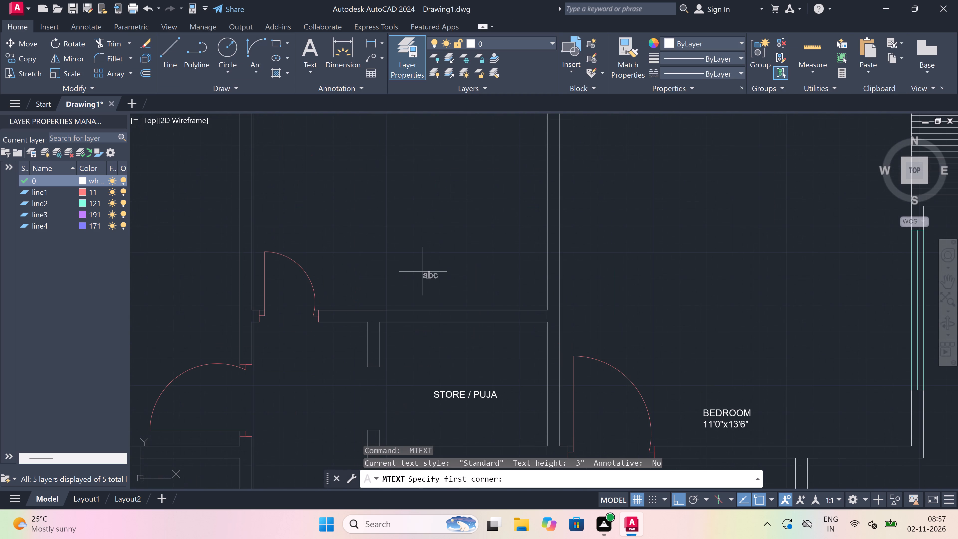
drag(350, 278, 381, 280)
click(723, 293)
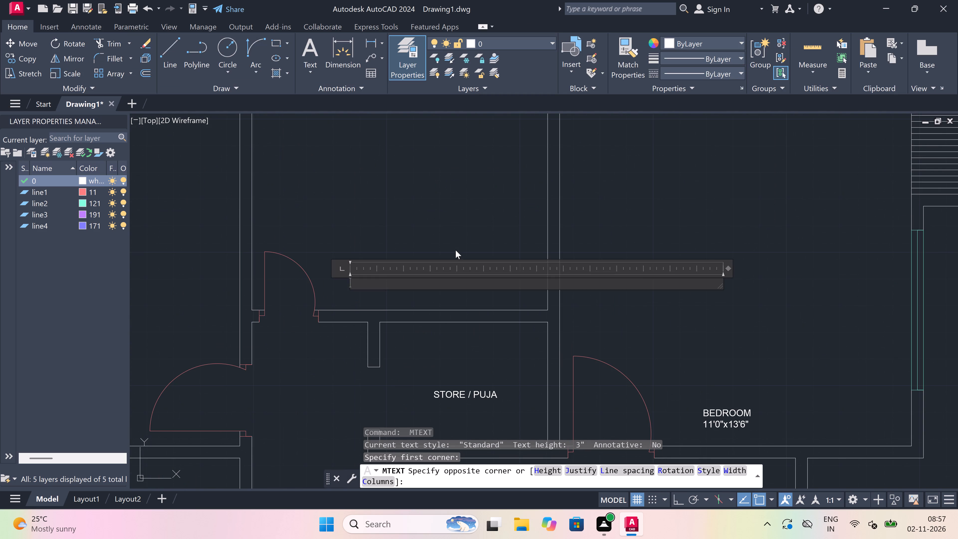
scroll(417, 249, up, 2)
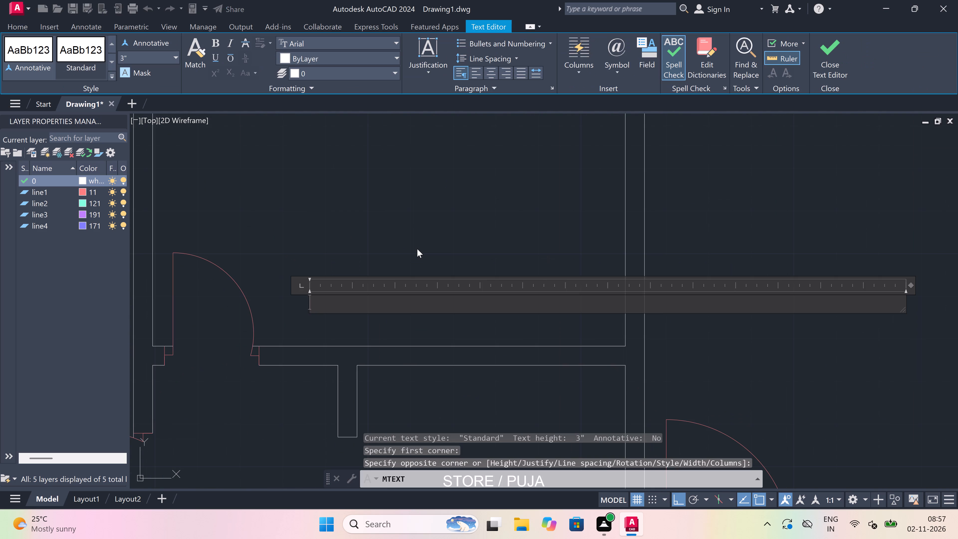
text(KITCHEN)
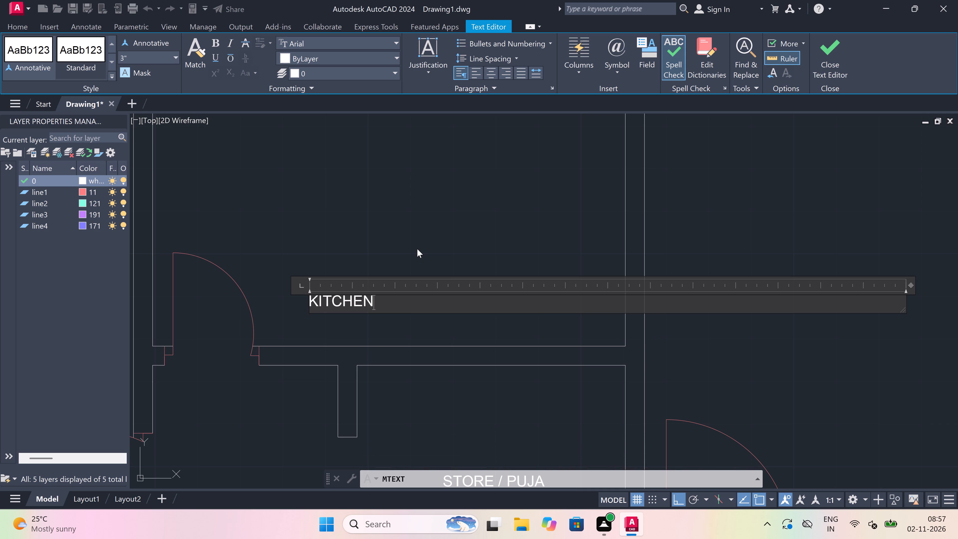
key(space)
key(Return)
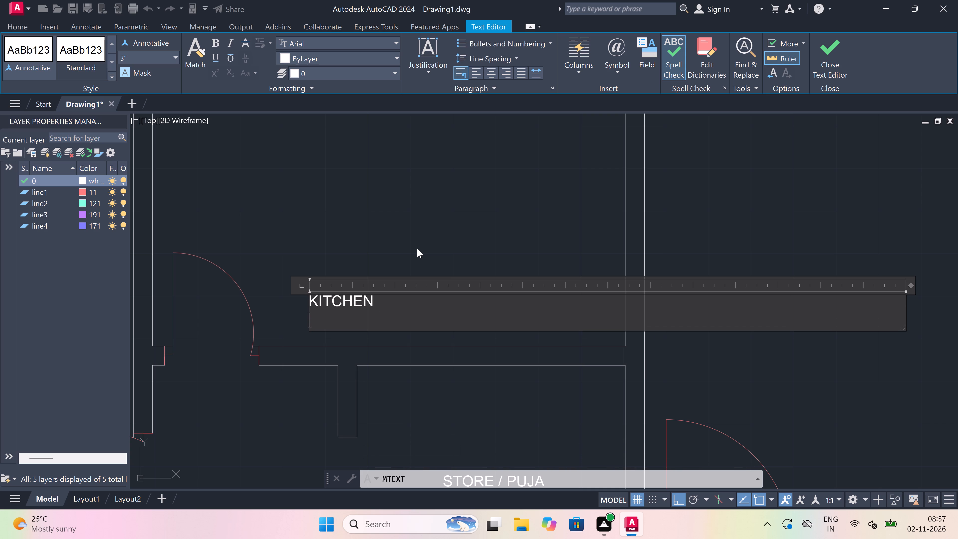
text(9'3)
text("x)
text(9'3")
click(374, 224)
Label the room left of the kitchen, beside the central party wall, with multiline text "BEDROOM" and 11'0"x13'6" on a second line.
scroll(435, 263, down, 3)
key(space)
scroll(436, 263, down, 2)
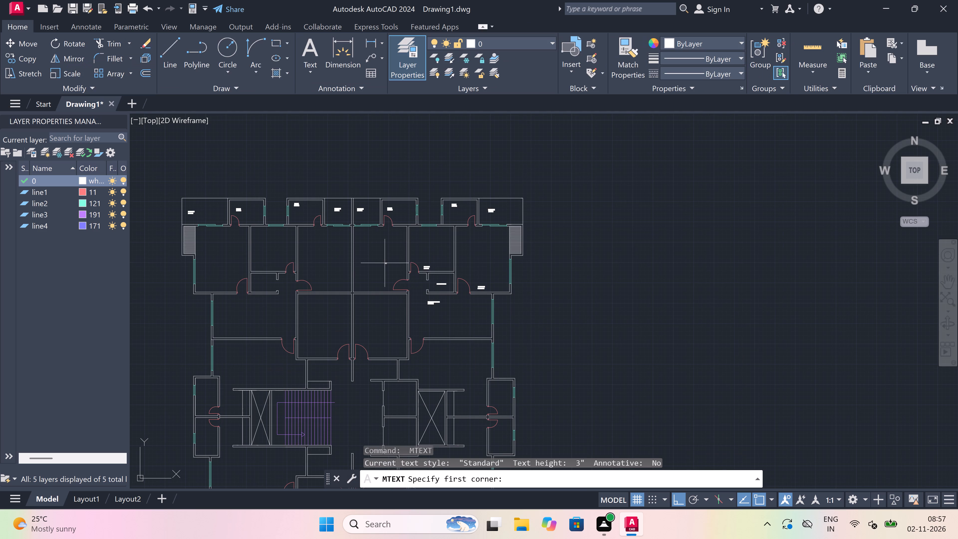
scroll(345, 265, up, 2)
scroll(400, 314, up, 2)
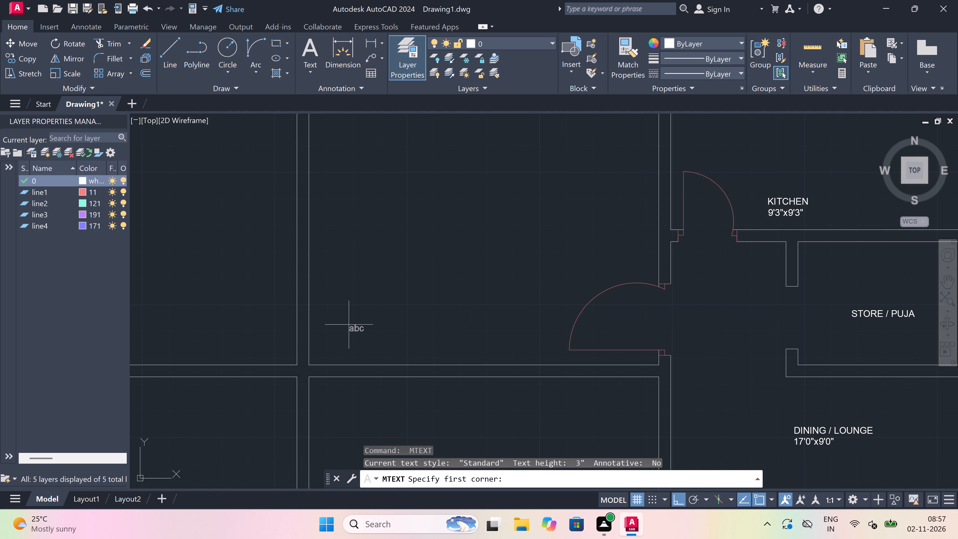
drag(347, 325, 449, 330)
click(825, 353)
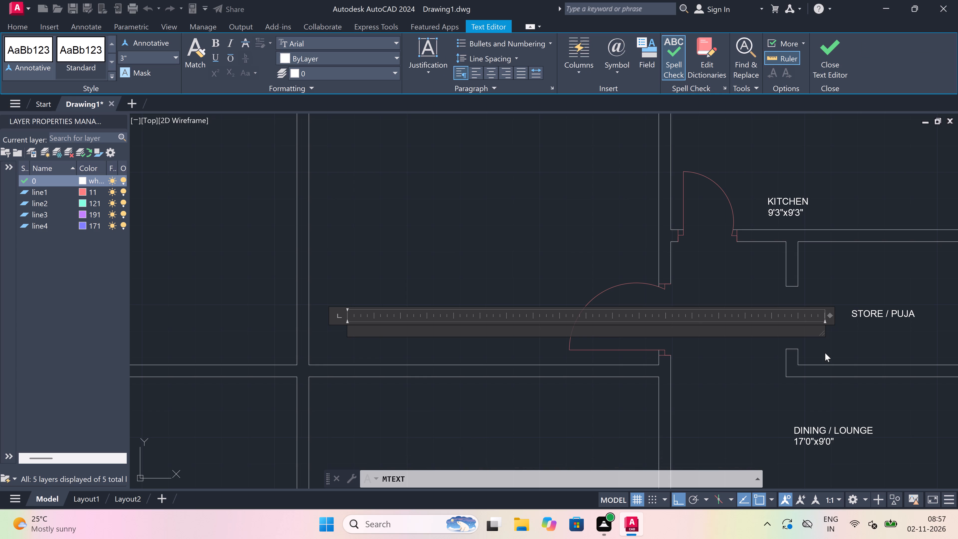
text(BEDROOM)
key(Return)
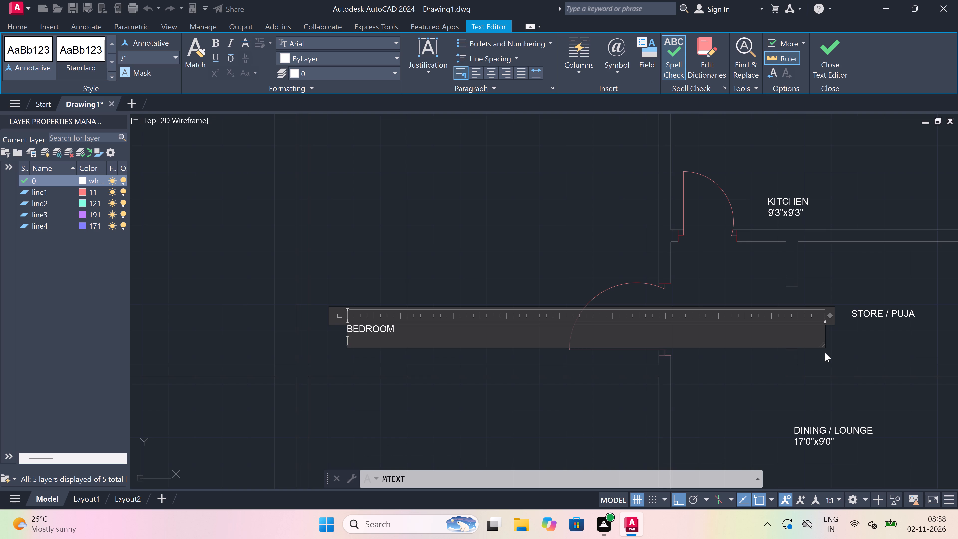
text(11'0)
text("x)
text(13)
text('6")
click(461, 282)
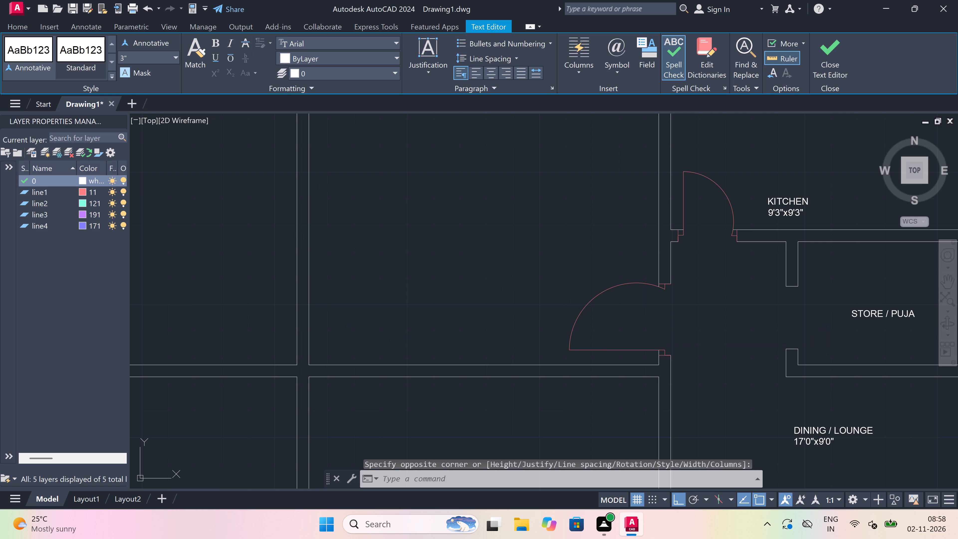
Label the mirrored room across the central party wall with multiline text "BEDROOM" and 11'0"x13'6" on a second line, near its bottom wall.
scroll(461, 282, down, 3)
key(space)
scroll(252, 292, up, 2)
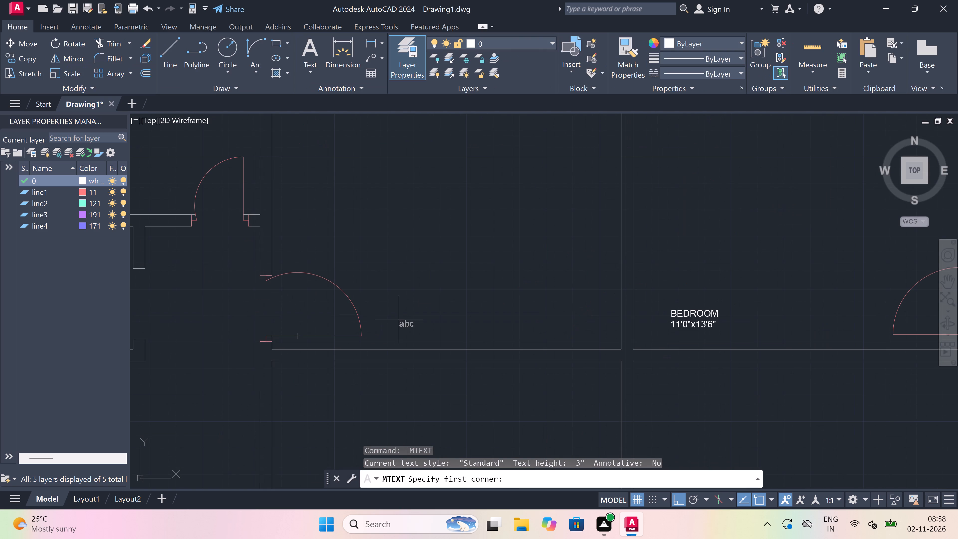
drag(422, 317, 452, 325)
click(715, 345)
scroll(715, 345, up, 1)
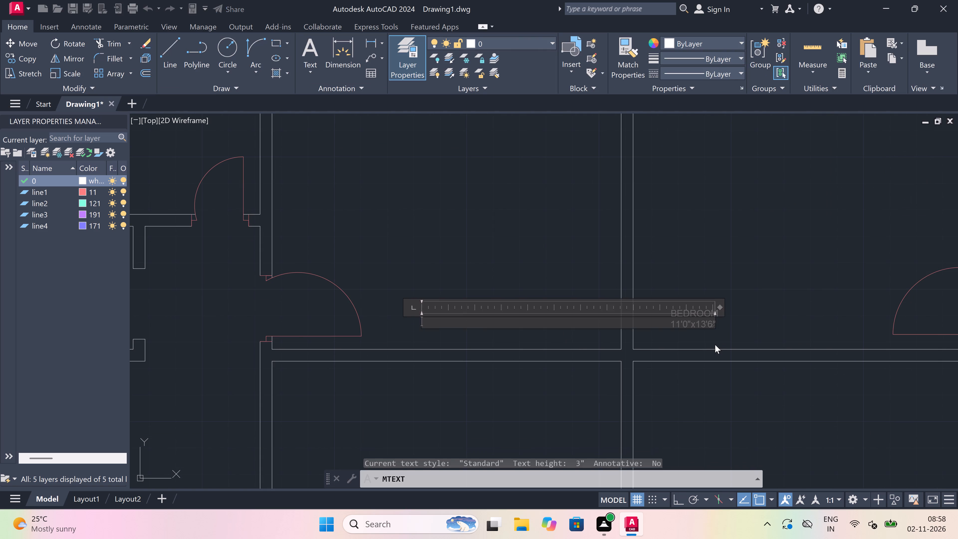
text(BEDROOM)
key(Return)
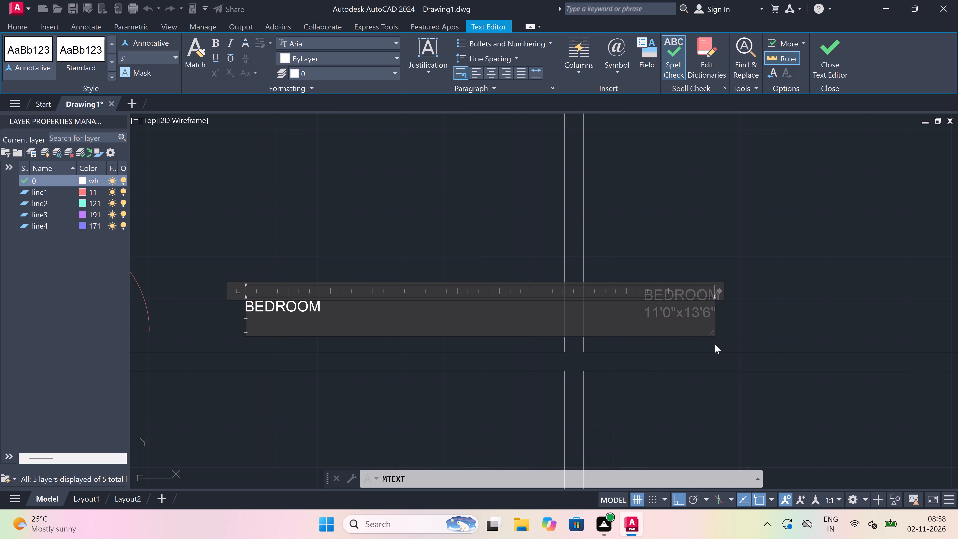
text(11'0)
text("x)
text(13'6")
click(438, 269)
Label the room left of the upper-left apartment's newly labelled bedroom with multiline text "KITCHEN", starting the second line with 9'3"x.
scroll(438, 269, down, 4)
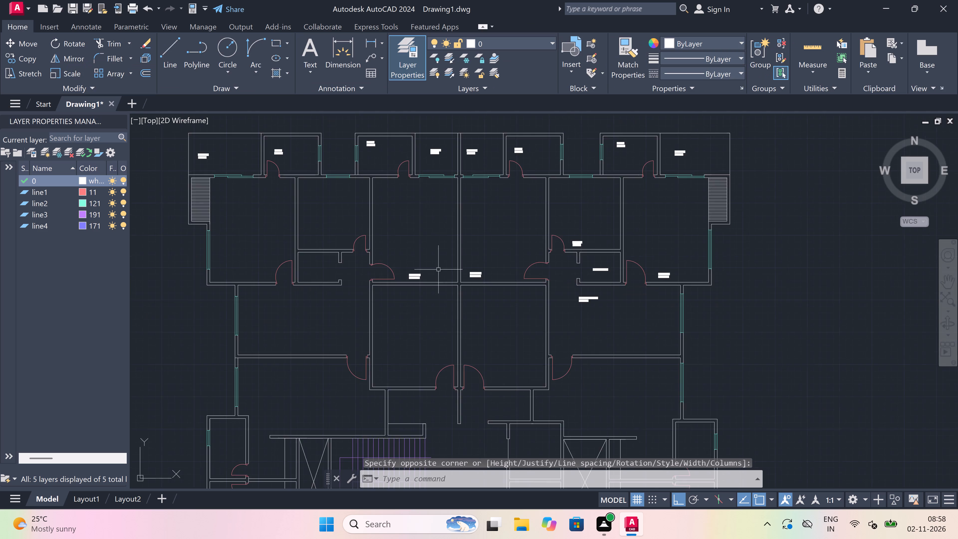
scroll(438, 269, down, 3)
key(space)
scroll(404, 248, up, 5)
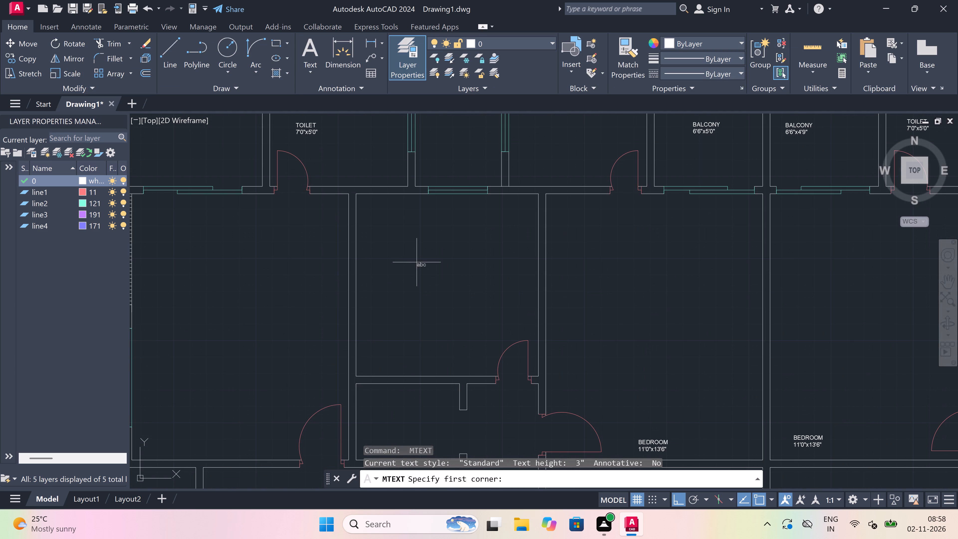
drag(402, 286, 410, 284)
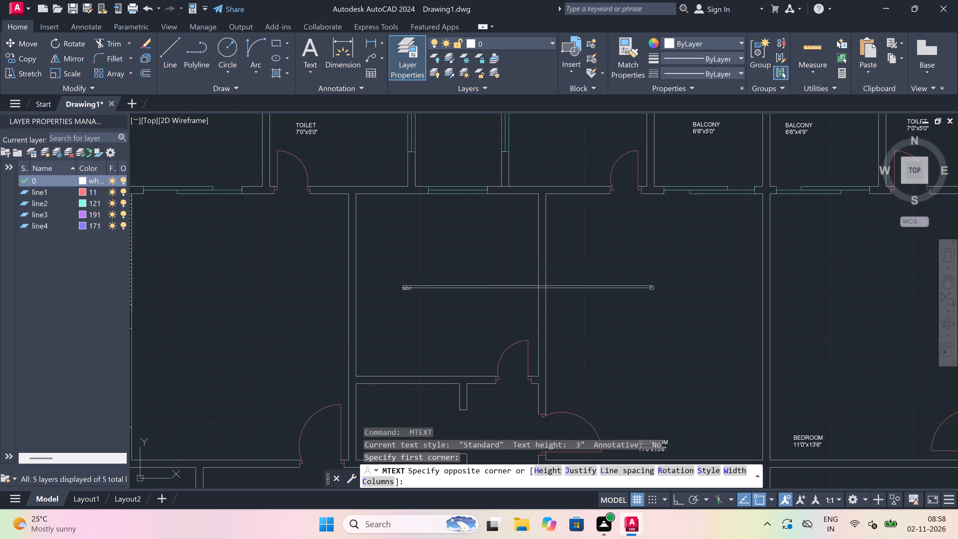
click(697, 294)
text(KITCHEN)
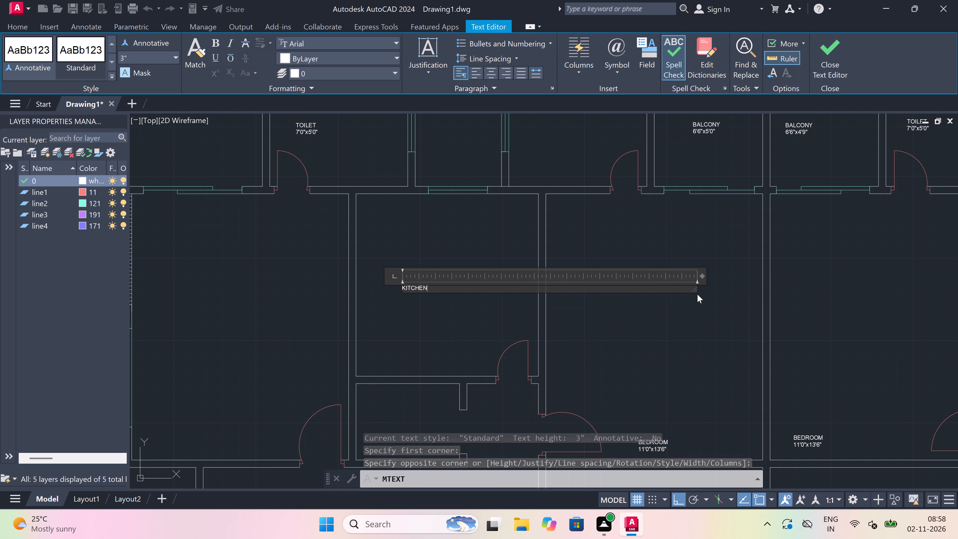
key(Return)
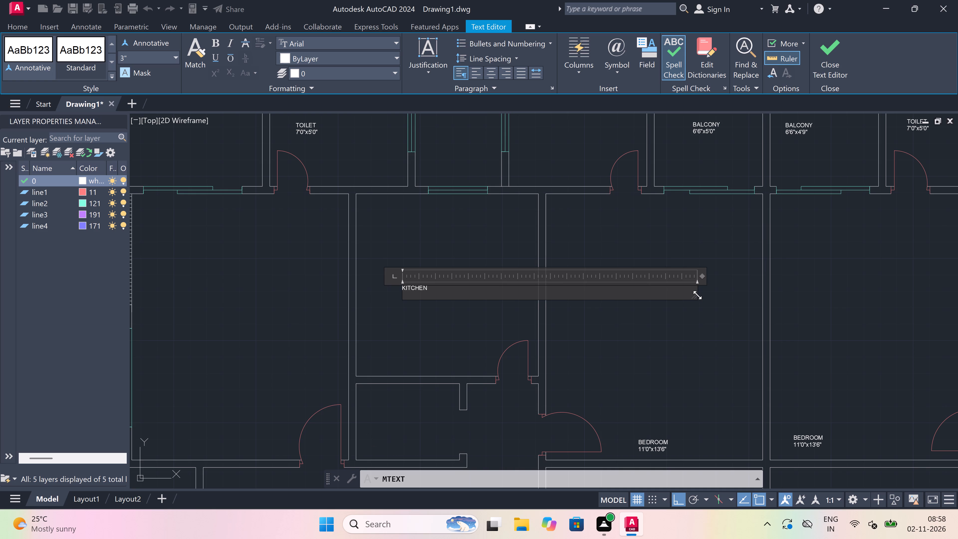
text(9'3)
key(shift+quotedbl)
key(x)
scroll(698, 294, down, 1)
scroll(698, 294, up, 1)
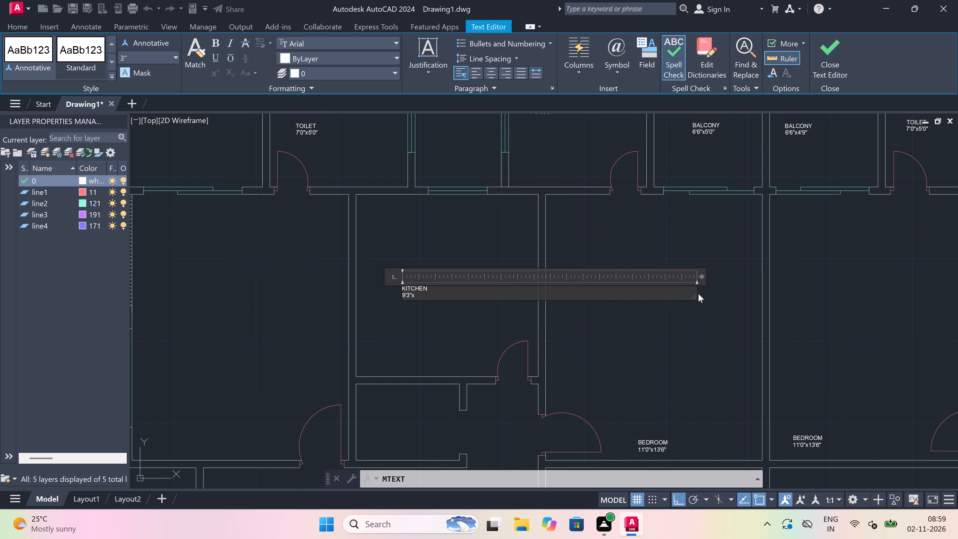
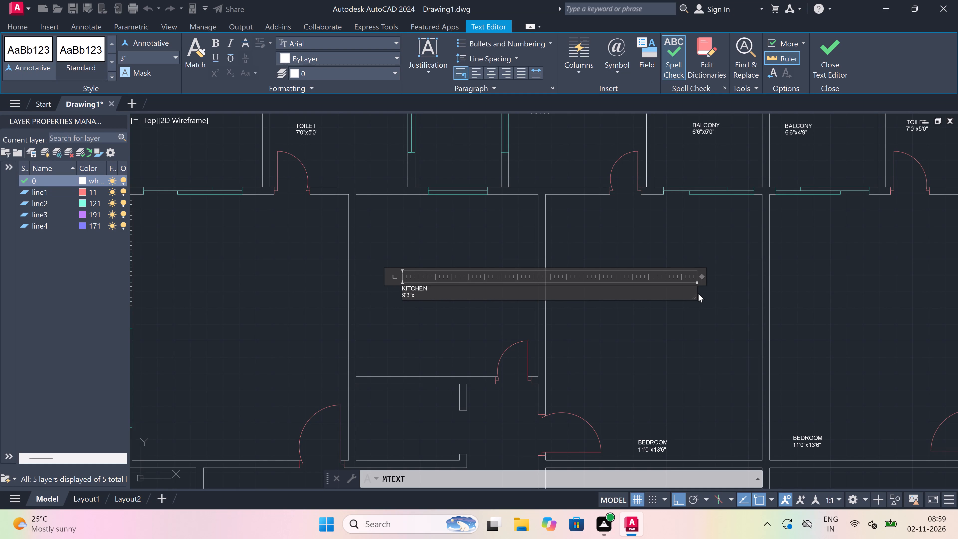
Finish the upper-left apartment's kitchen label by completing its second line as 9'3"x9'3".
scroll(698, 293, down, 2)
scroll(698, 293, up, 3)
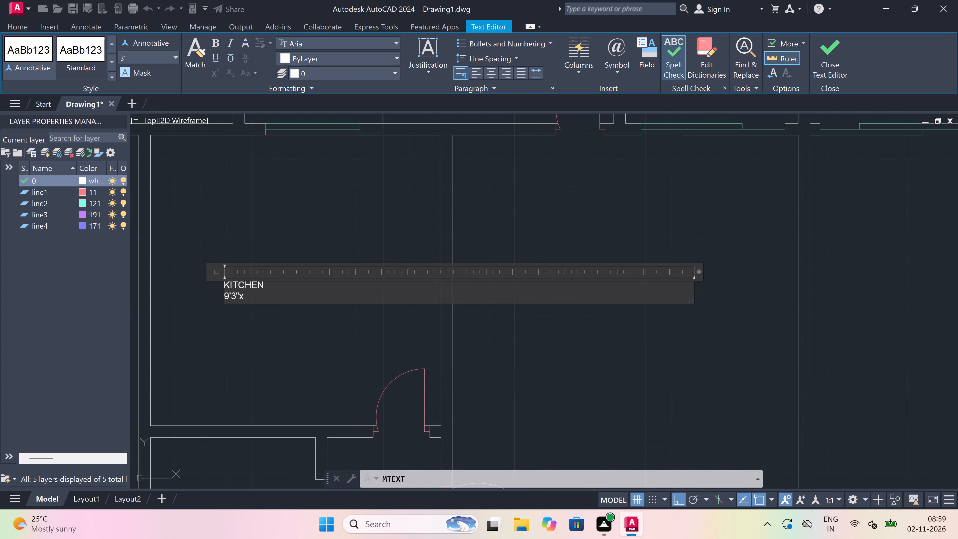
scroll(199, 294, up, 3)
scroll(364, 289, down, 1)
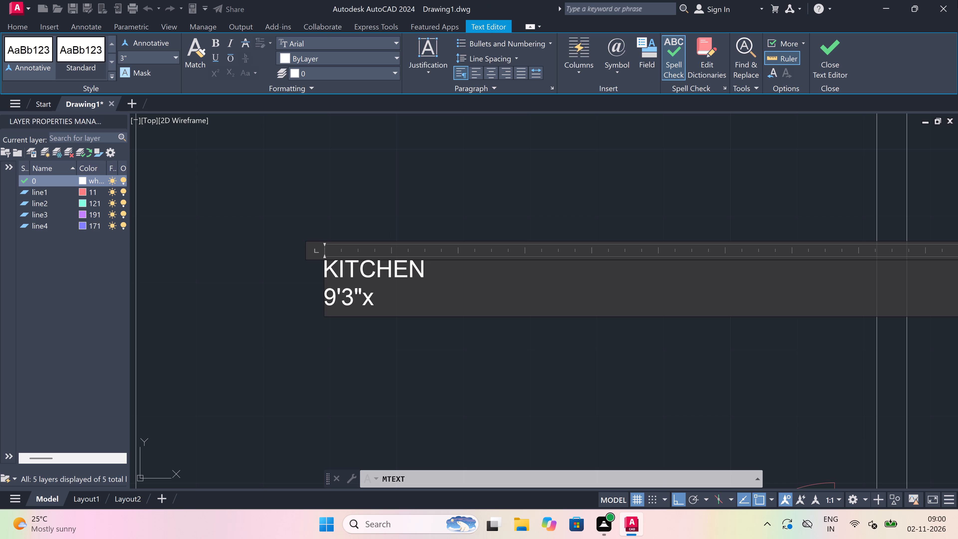
drag(957, 0, 431, 538)
scroll(471, 310, down, 3)
scroll(454, 305, up, 4)
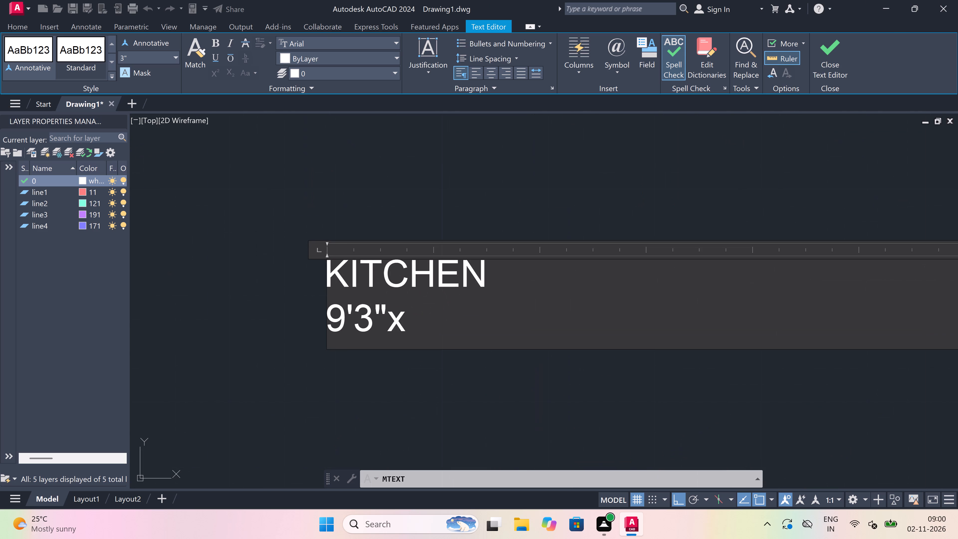
scroll(414, 322, up, 2)
scroll(414, 322, down, 3)
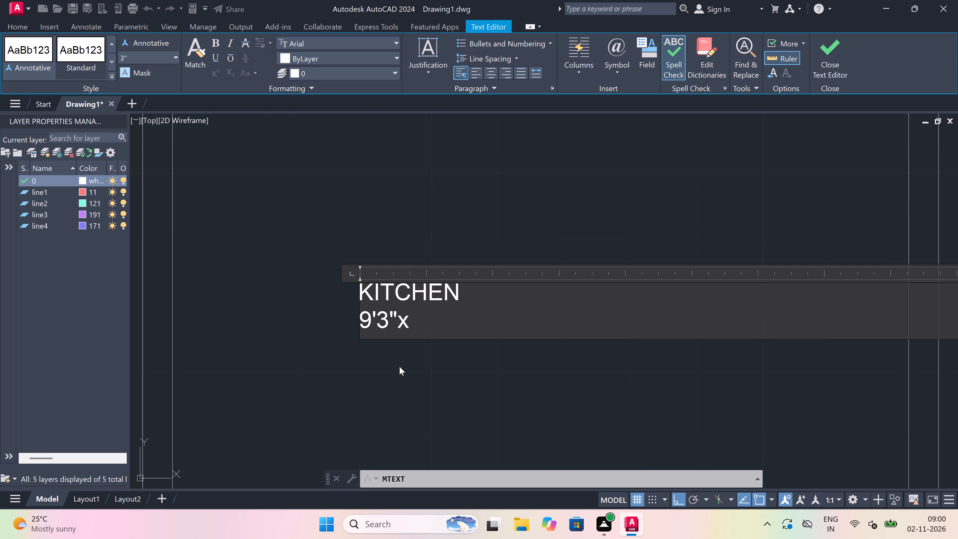
scroll(399, 367, down, 3)
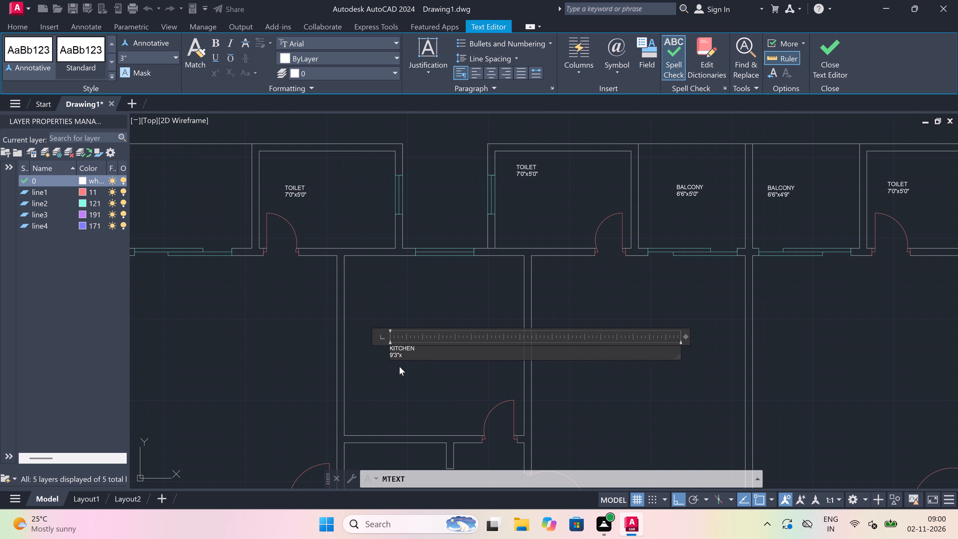
scroll(404, 353, up, 3)
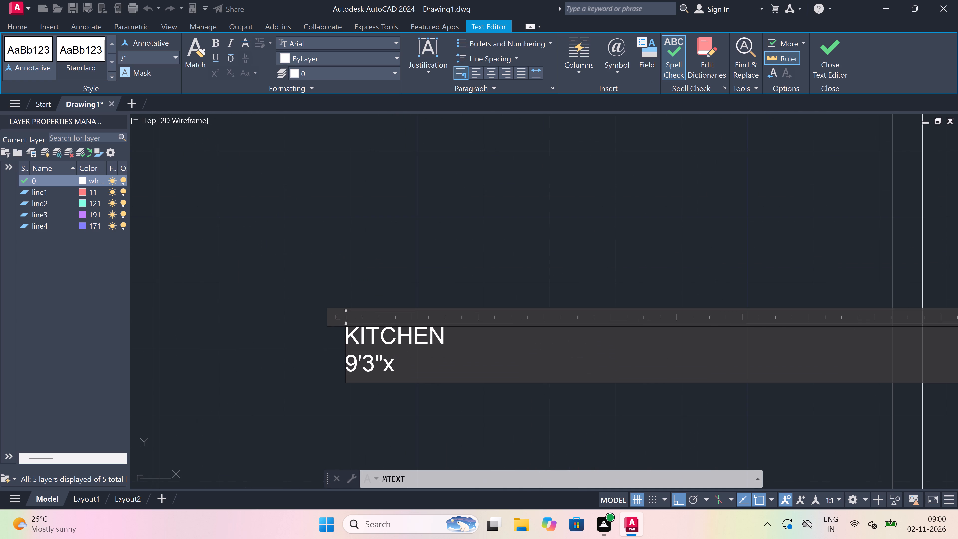
text(9')
key(3)
text(")
key(space)
click(515, 263)
Label the room left of that kitchen with multiline text "BEDROOM" and 11'0"x13'6" on a second line, near its bottom-left corner.
key(space)
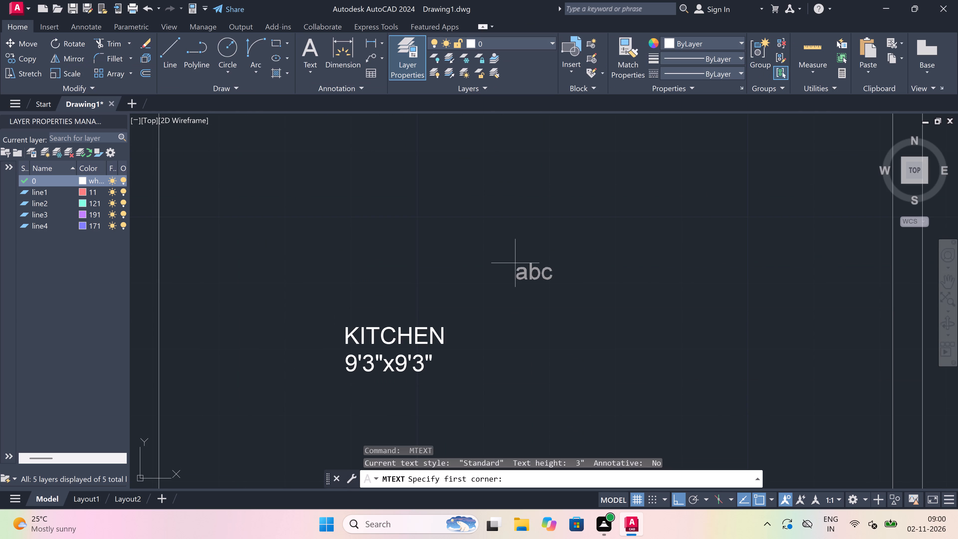
scroll(516, 263, down, 4)
scroll(336, 368, up, 2)
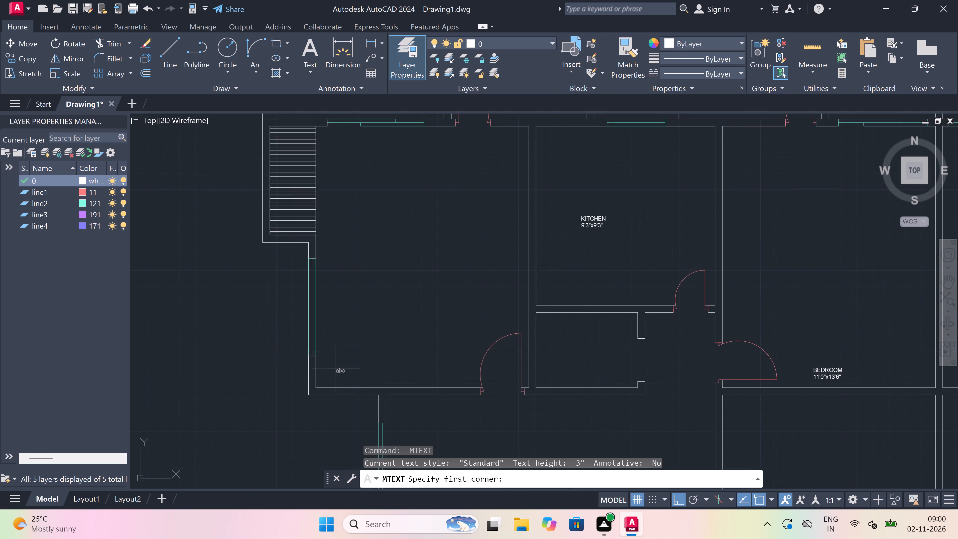
drag(340, 362, 362, 367)
click(672, 378)
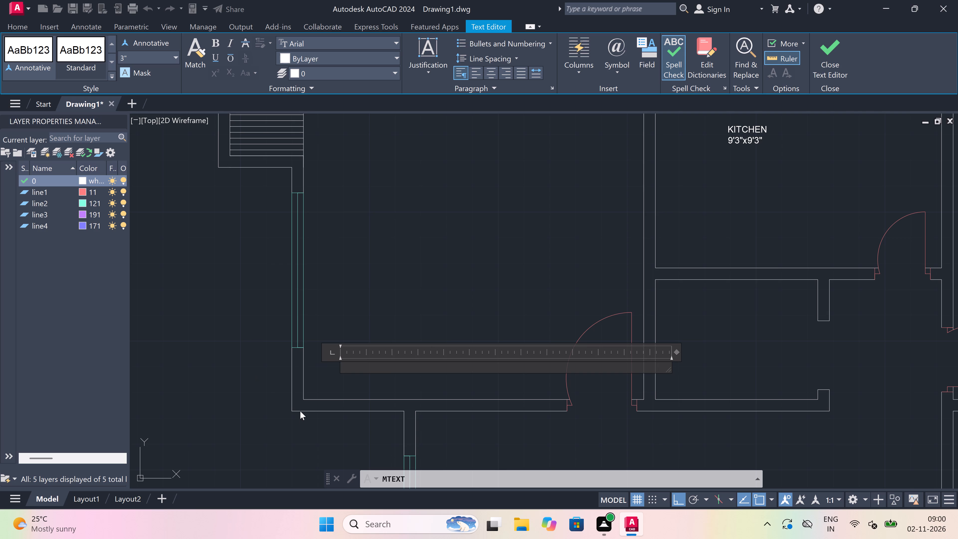
scroll(300, 411, up, 2)
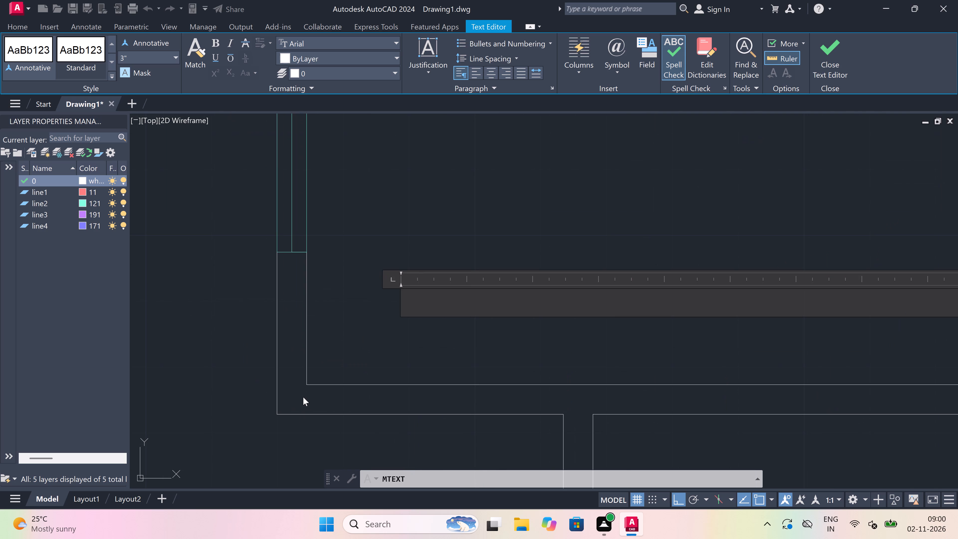
text(BEDROOM)
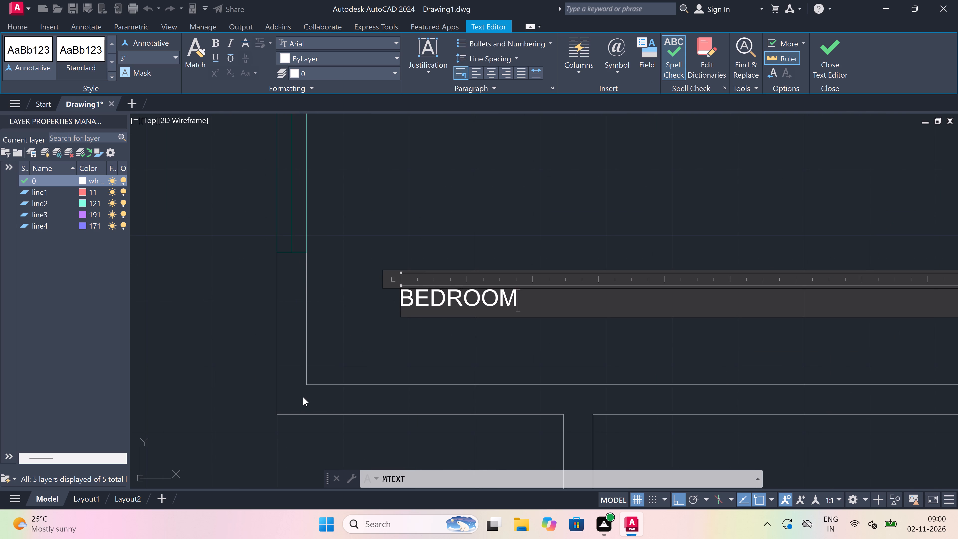
key(Return)
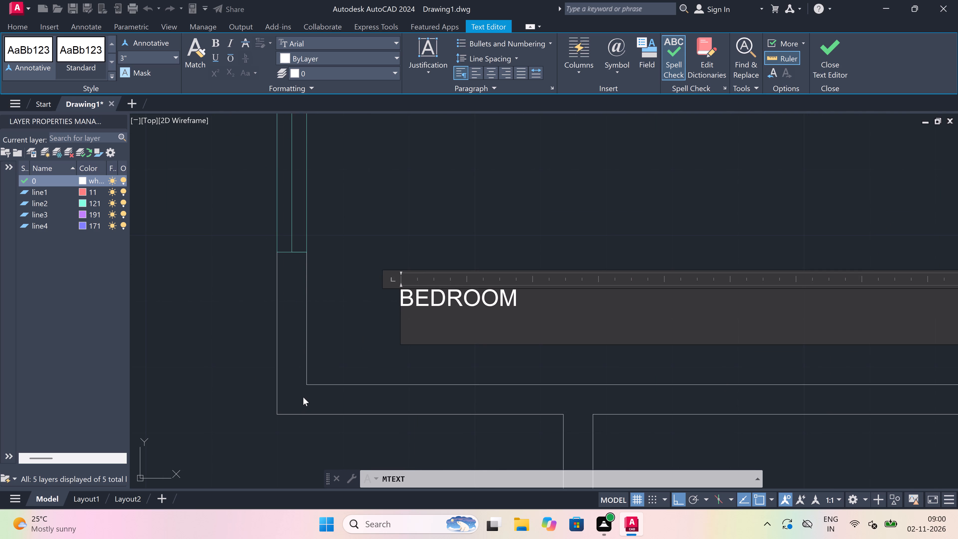
text(11)
text('0)
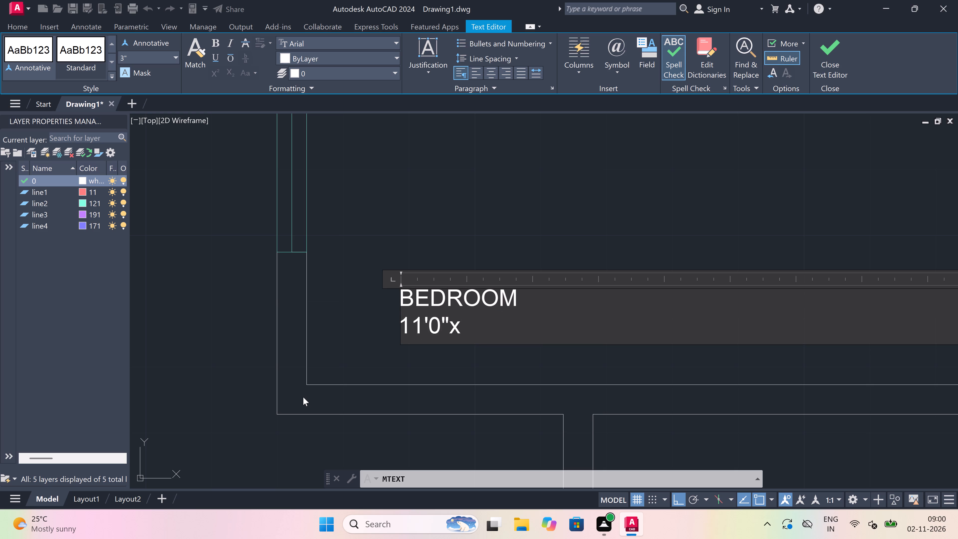
text(13'6)
key(shift+quotedbl)
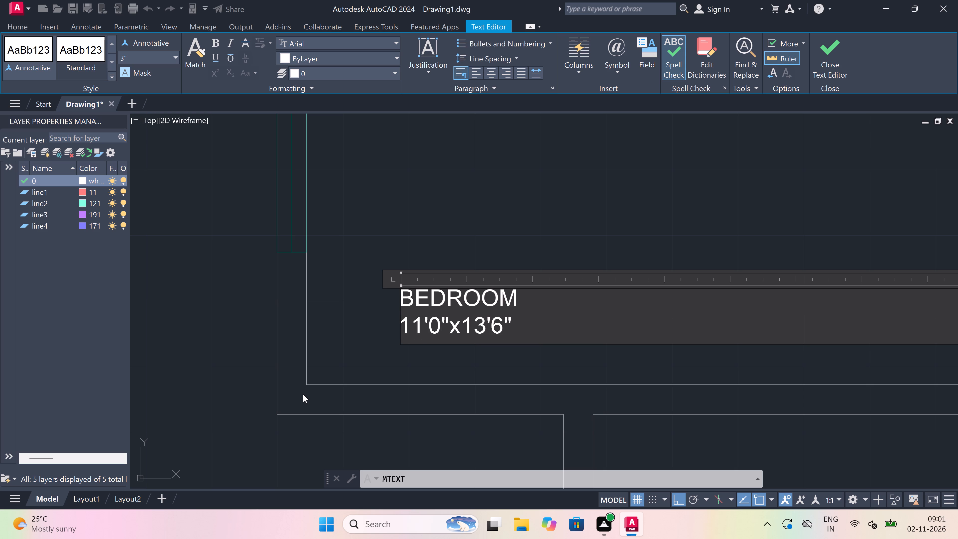
click(371, 240)
Label the small room directly below the upper-left apartment's kitchen with multiline text "STORE / PUJA" and 5'3"x3'9" on a second line.
scroll(379, 280, down, 4)
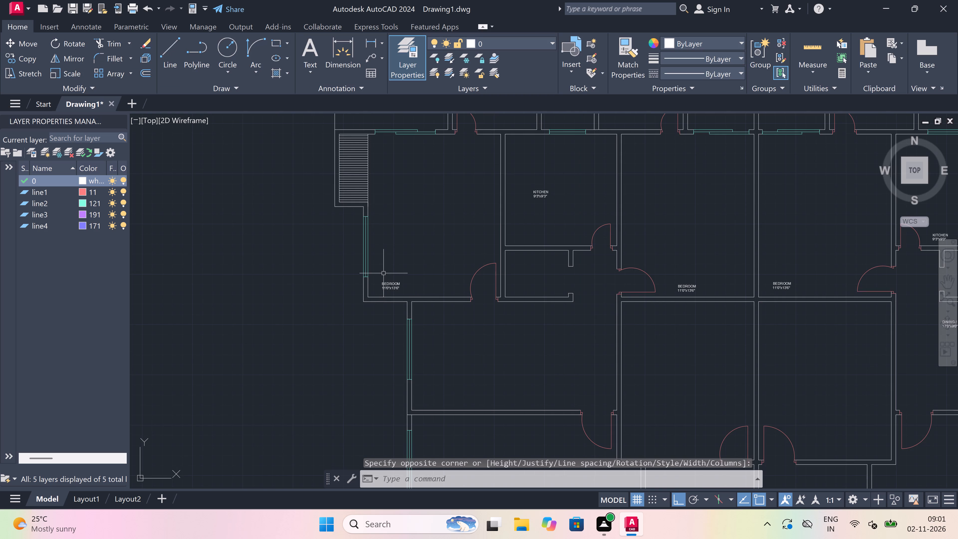
key(space)
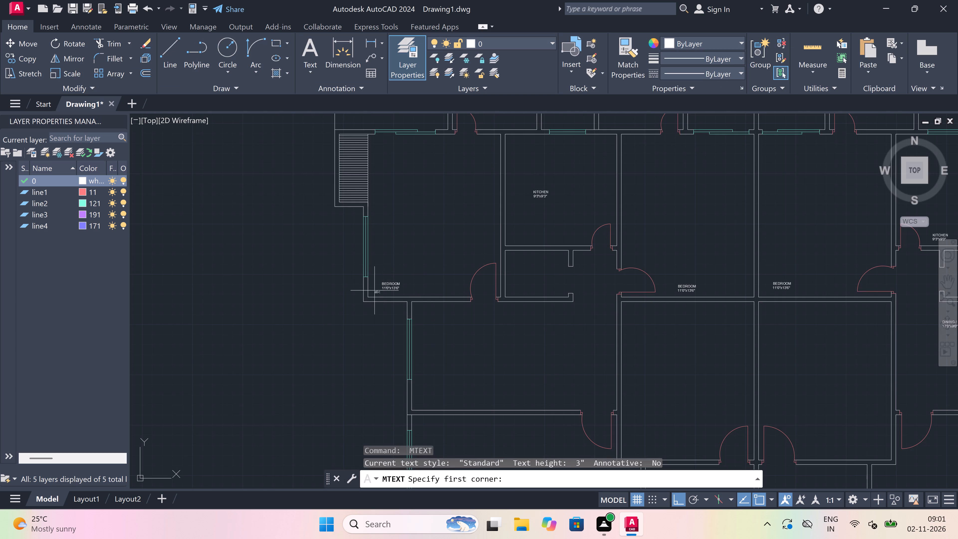
scroll(374, 290, down, 3)
scroll(410, 289, up, 6)
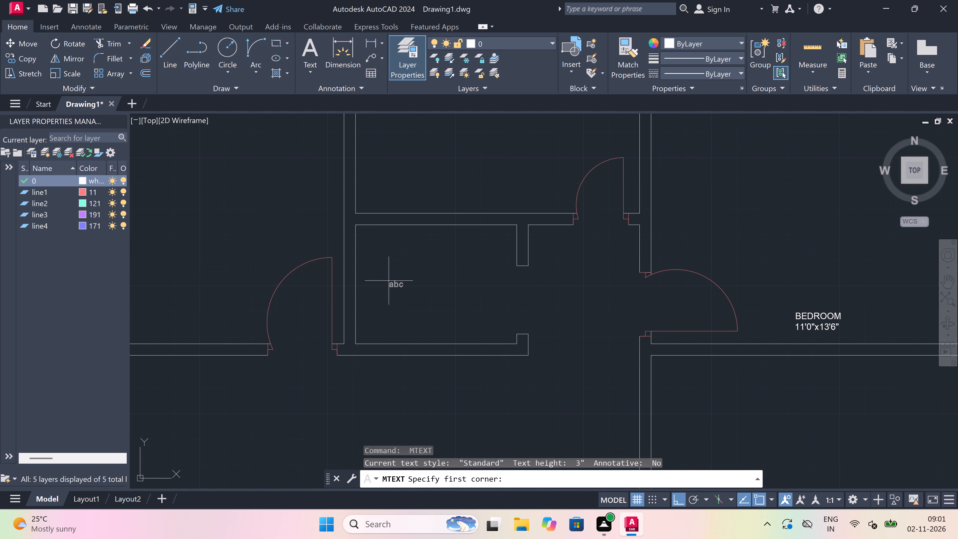
drag(370, 284, 419, 289)
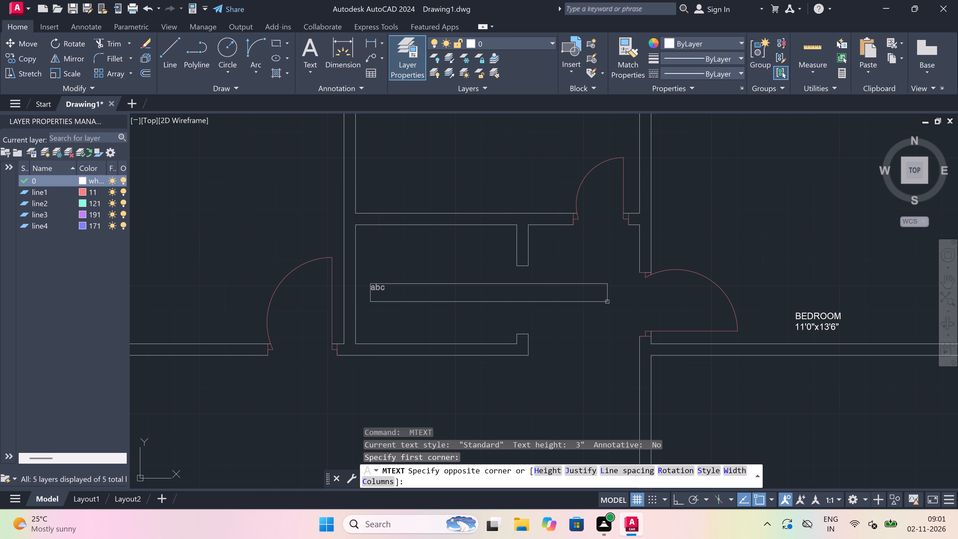
click(658, 301)
scroll(433, 291, up, 3)
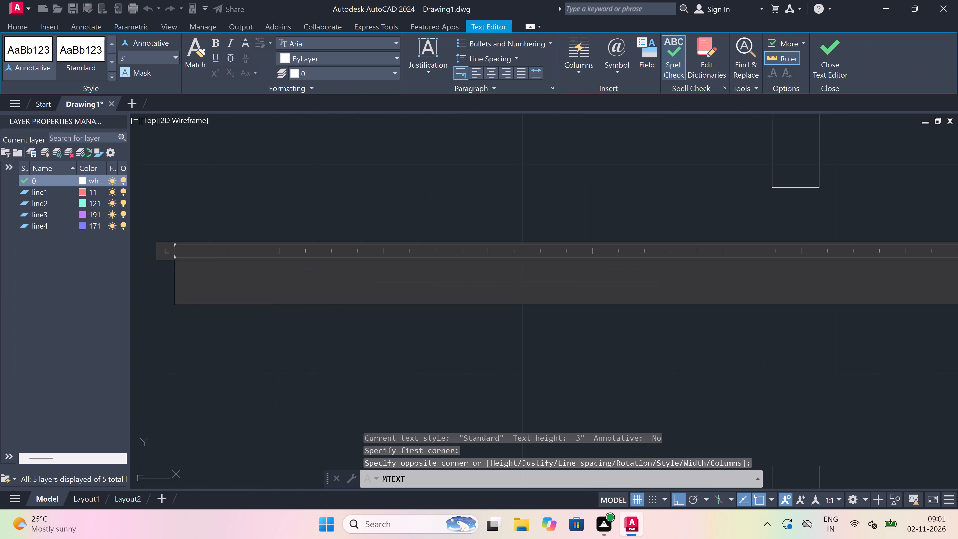
scroll(433, 290, down, 3)
scroll(432, 274, up, 2)
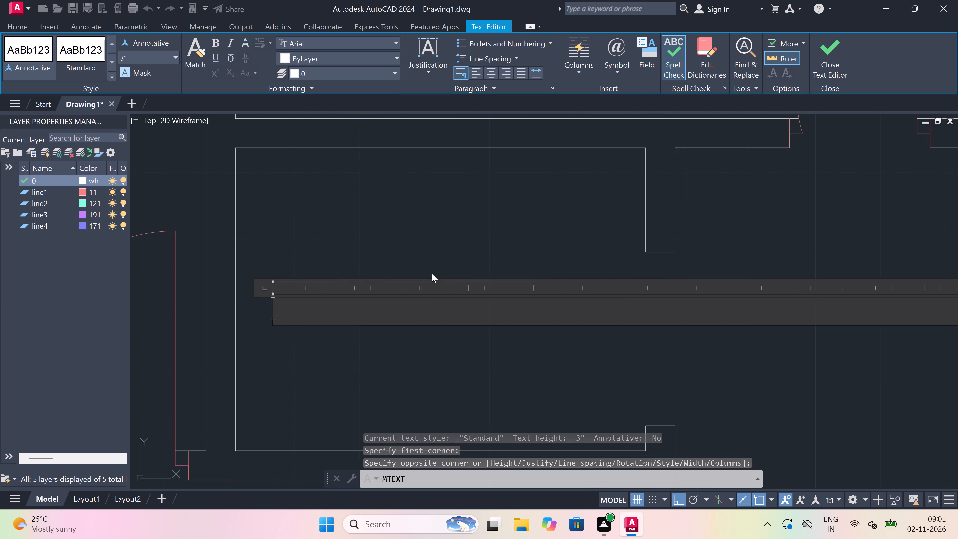
text(SR)
key(BackSpace)
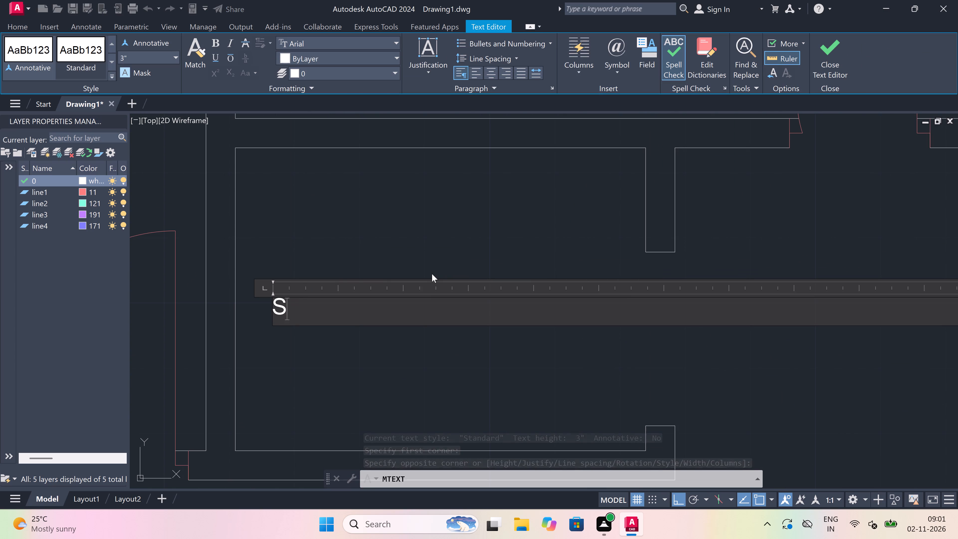
text(TORE)
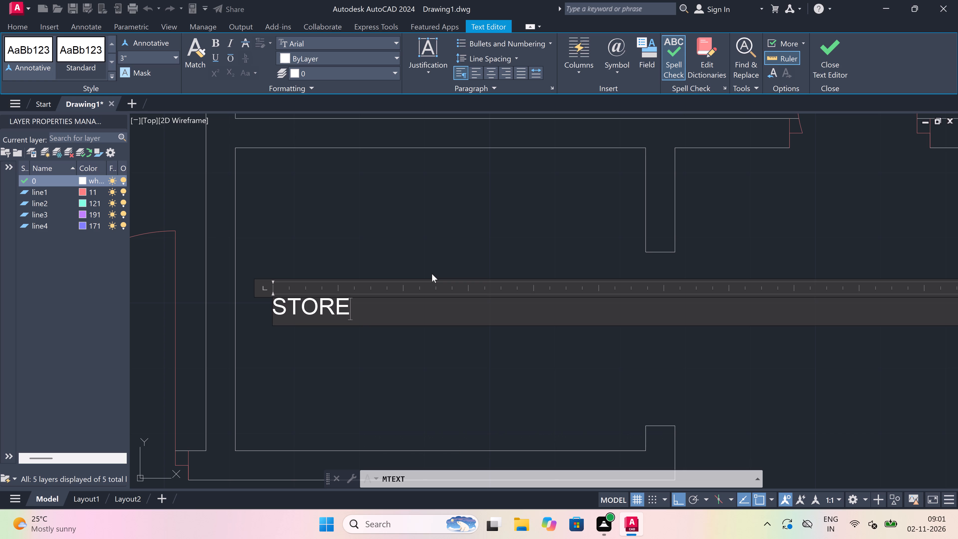
key(space)
text(/ P)
text(UJA)
key(Return)
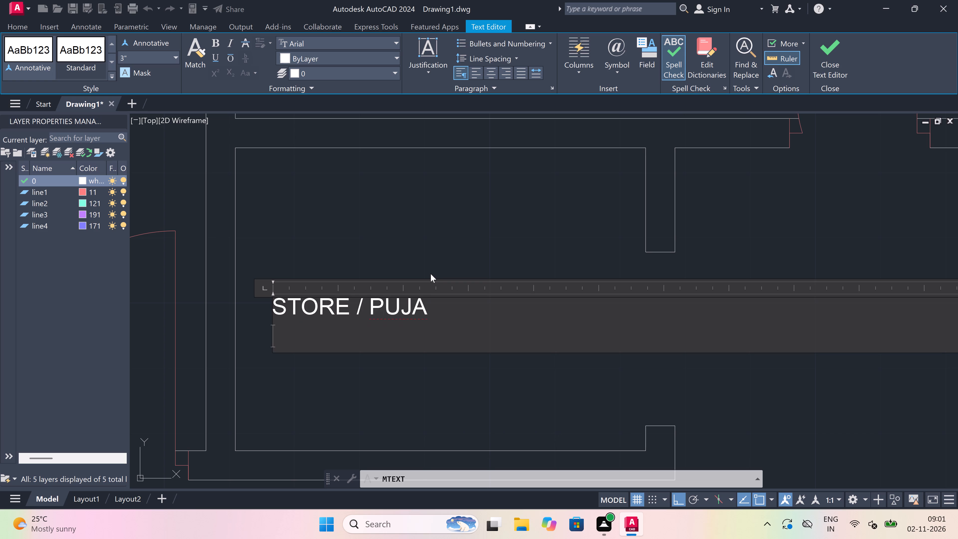
text(5'3)
key(shift+quotedbl)
key(x)
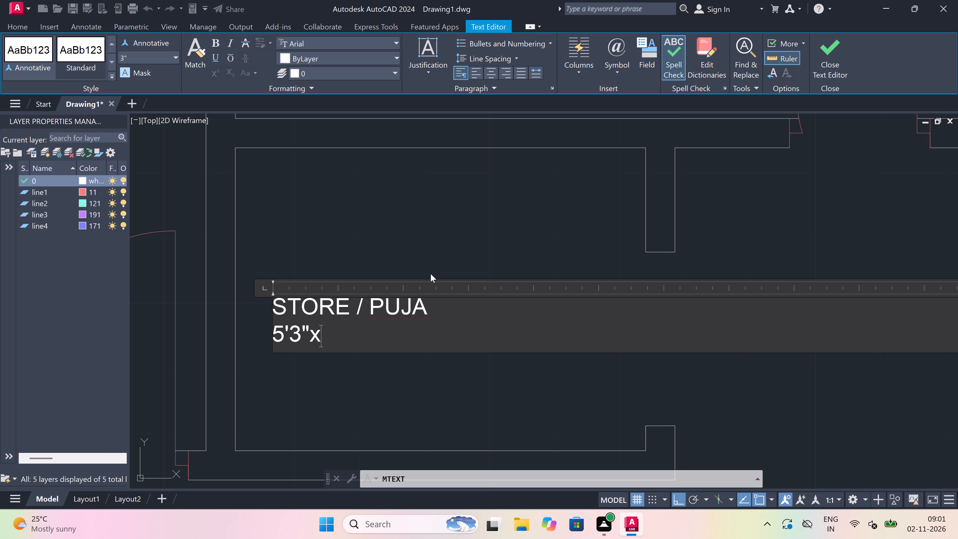
text(3'9")
click(454, 223)
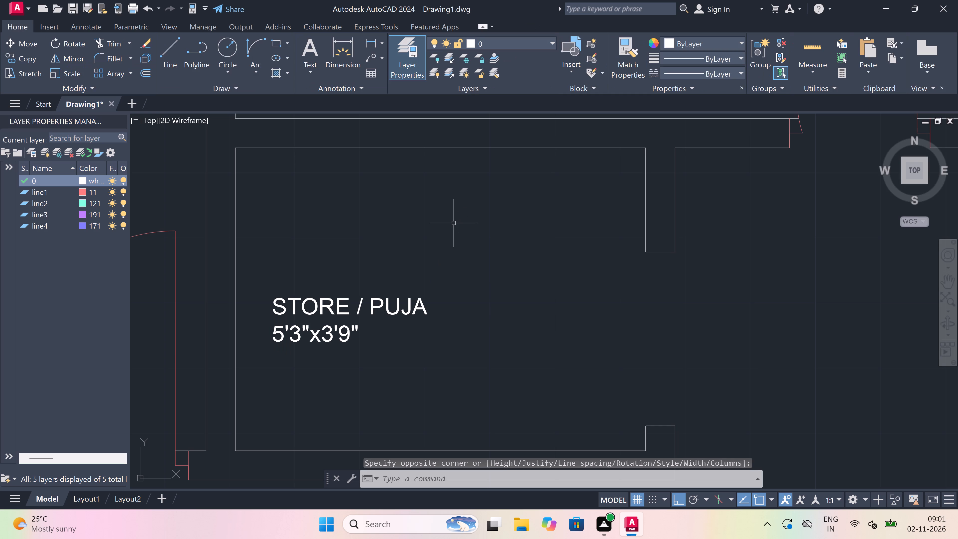
Label the large room below the upper-left apartment's STORE / PUJA with multiline text "DINING / LOUNGE" and 17'0"x9'0" on a second line.
key(space)
scroll(250, 350, down, 4)
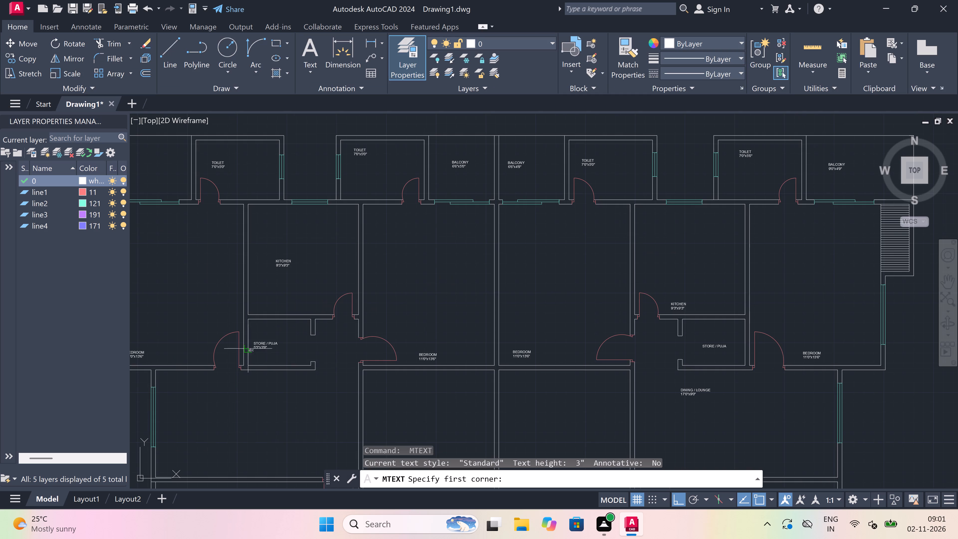
scroll(386, 312, down, 3)
scroll(340, 350, up, 2)
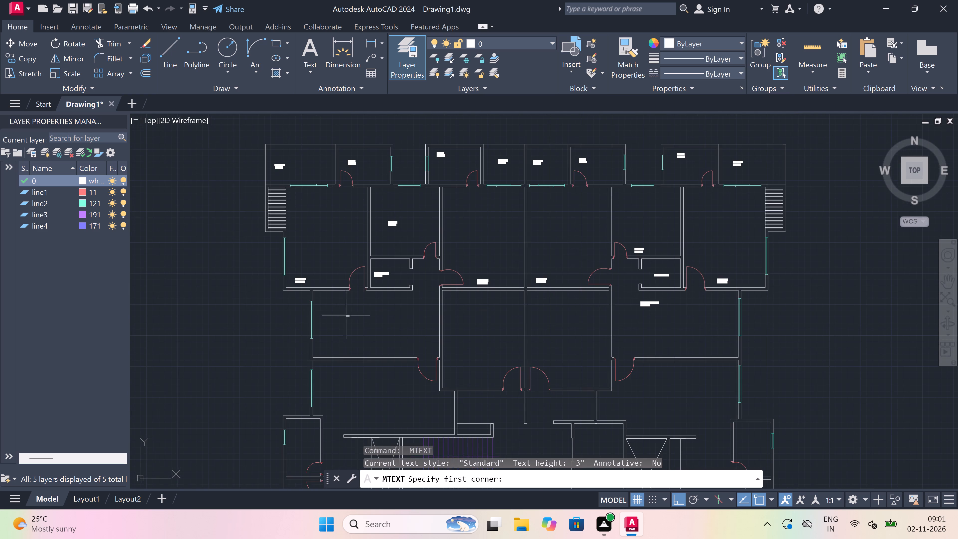
scroll(348, 304, up, 2)
click(353, 294)
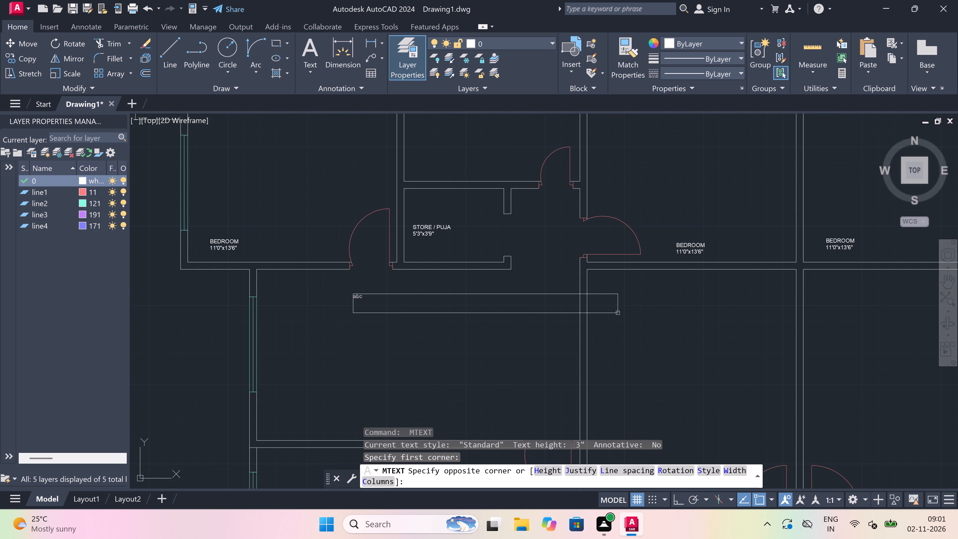
click(618, 313)
scroll(389, 282, up, 3)
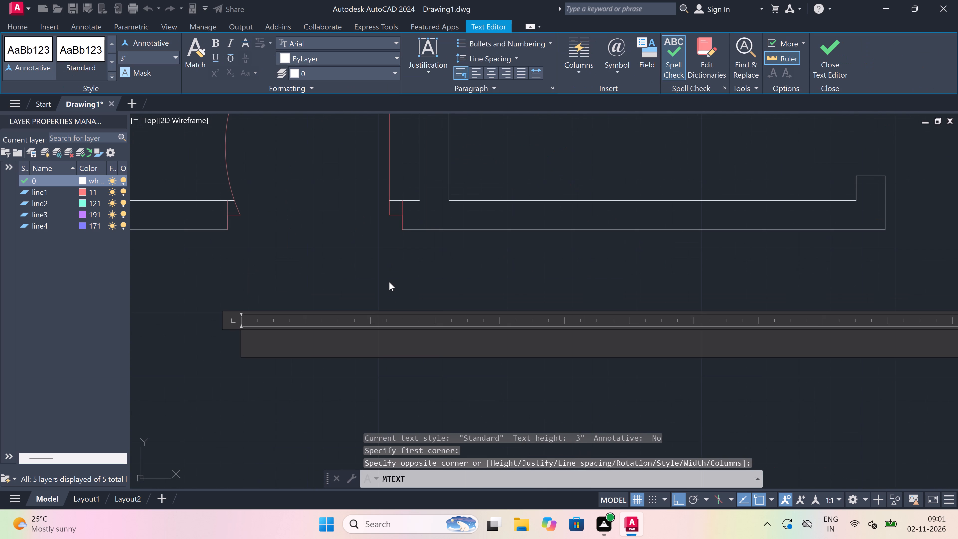
text(DINING)
key(Return)
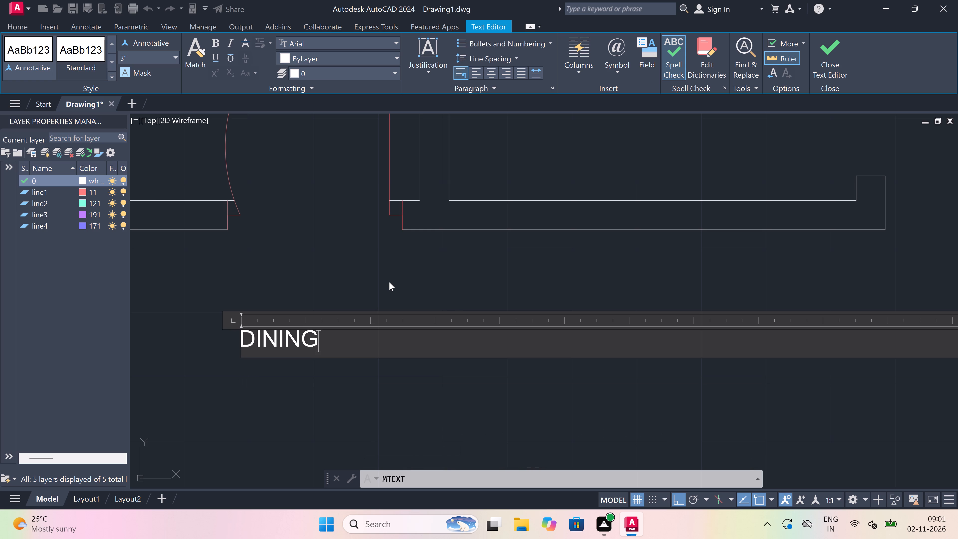
key(BackSpace)
key(space)
text(/ LOU)
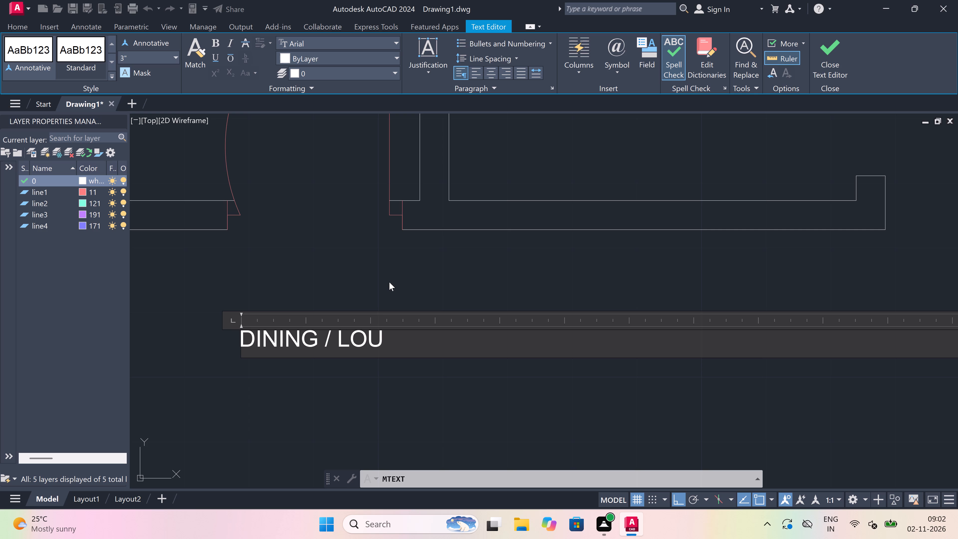
text(NGR)
key(BackSpace)
key(e)
key(Return)
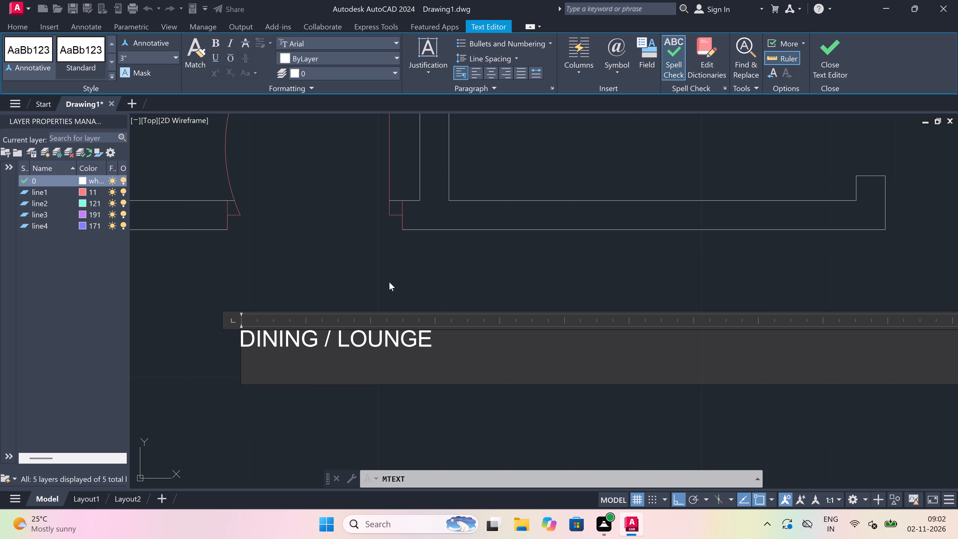
key(1)
text(7'0)
text("x)
key(9)
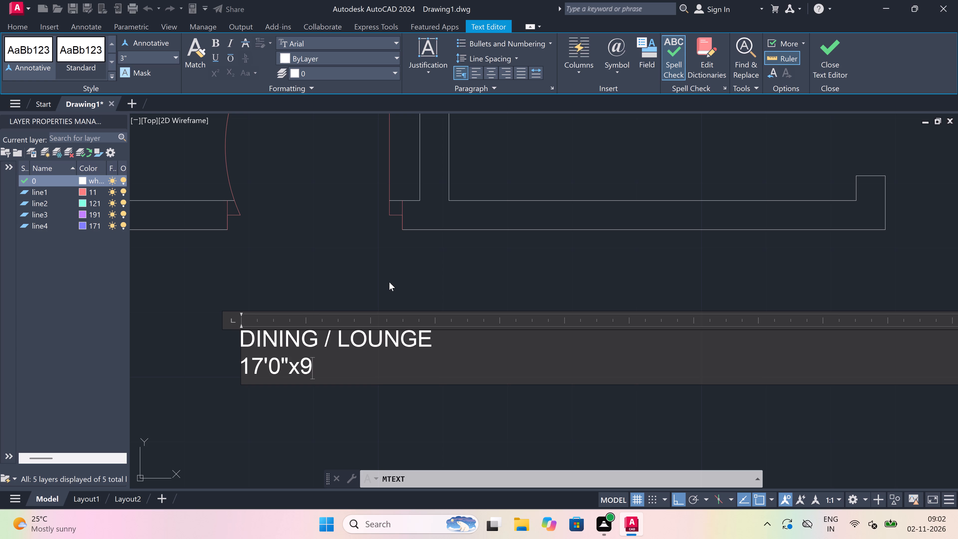
text('0")
click(308, 436)
Label the room below that DINING / LOUNGE with multiline text "BEDROOM" and 16'0"x10'0" on a second line, just above its bottom wall.
key(space)
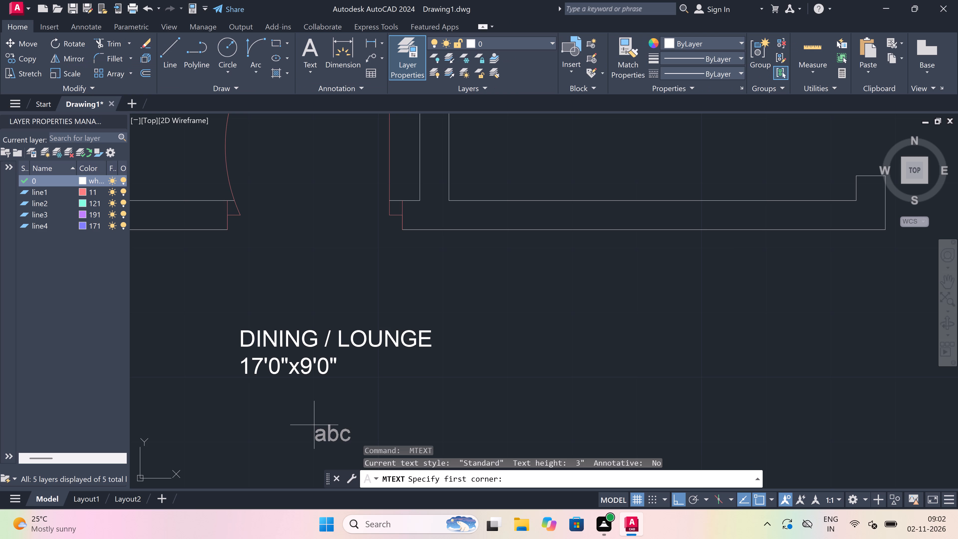
scroll(372, 317, down, 1)
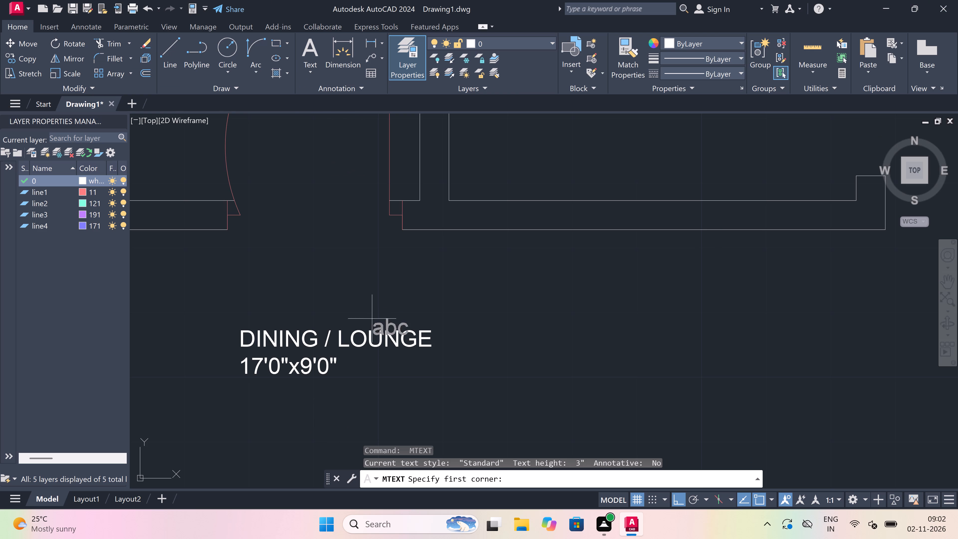
scroll(373, 316, down, 5)
scroll(370, 371, up, 2)
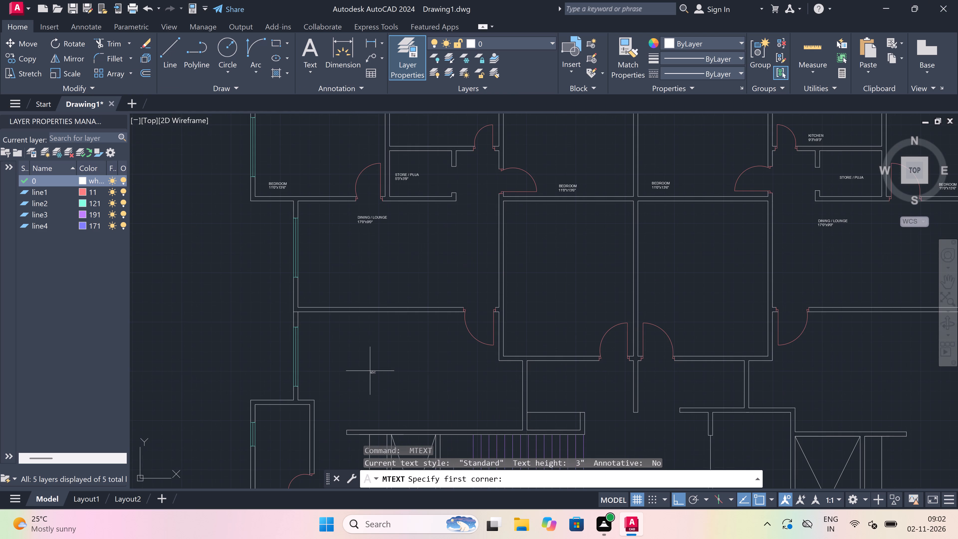
scroll(370, 372, down, 2)
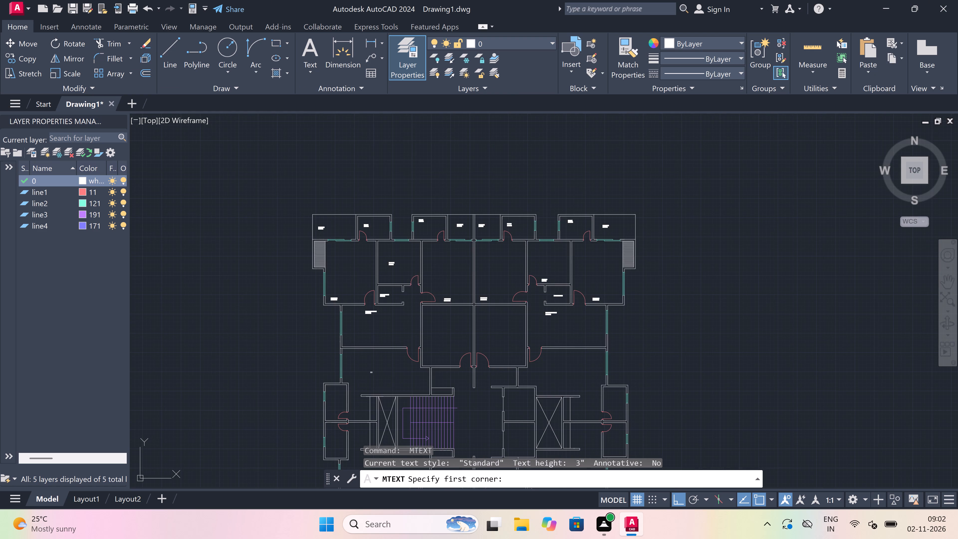
scroll(369, 404, up, 4)
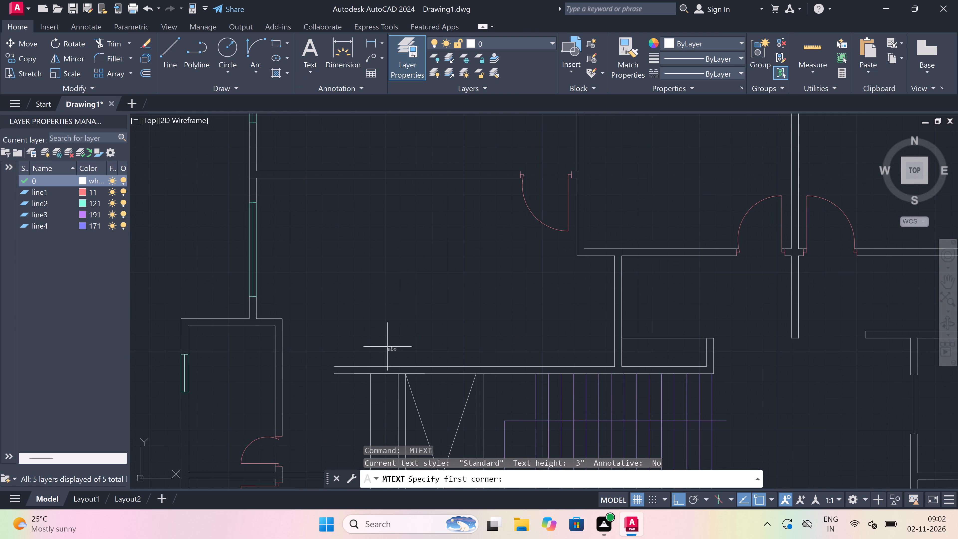
scroll(387, 347, up, 1)
click(387, 347)
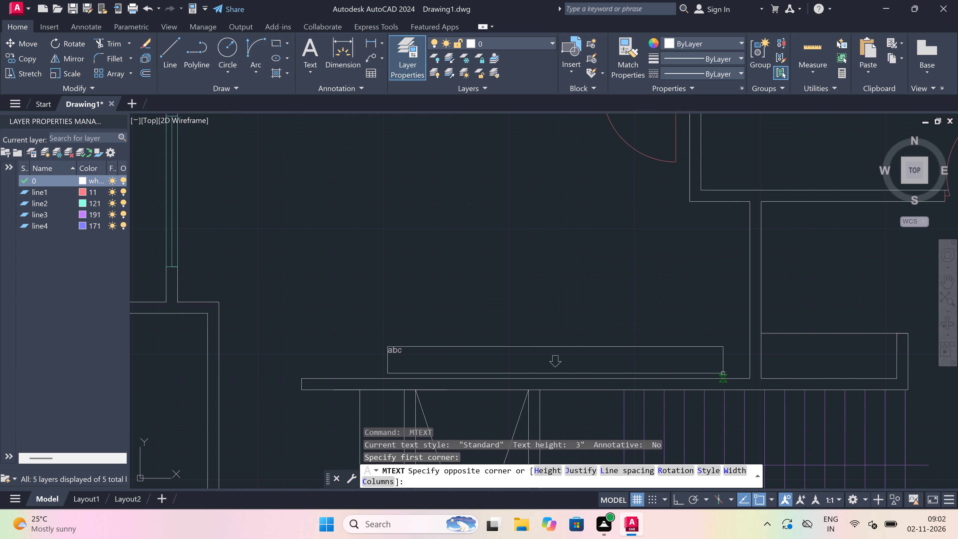
click(738, 368)
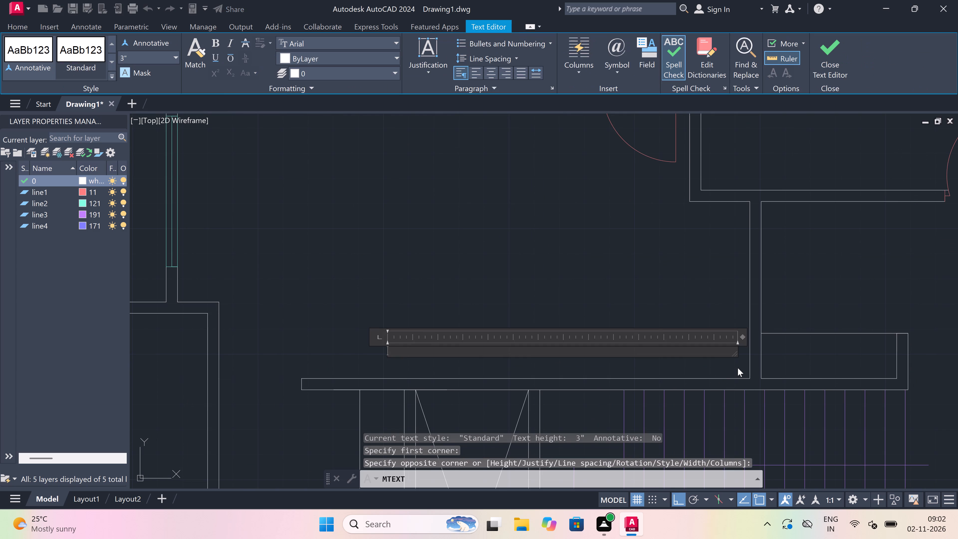
text(BERDOOM)
key(Return)
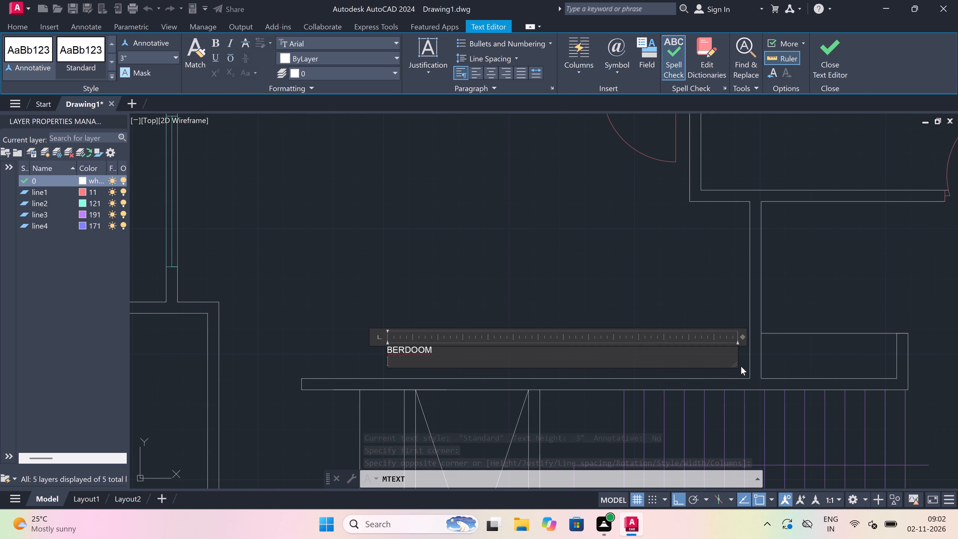
scroll(422, 365, up, 2)
scroll(391, 332, up, 1)
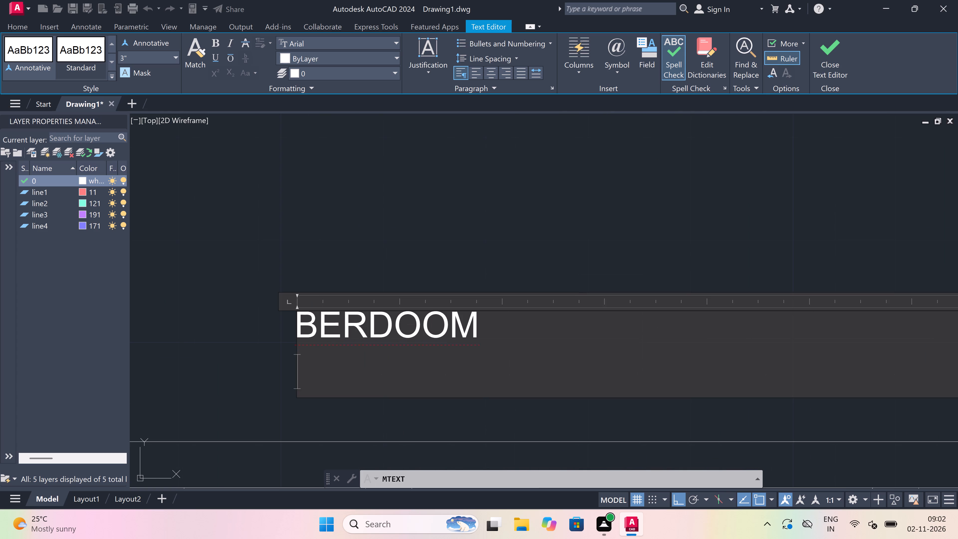
click(366, 328)
click(390, 328)
key(BackSpace)
key(BackSpace)
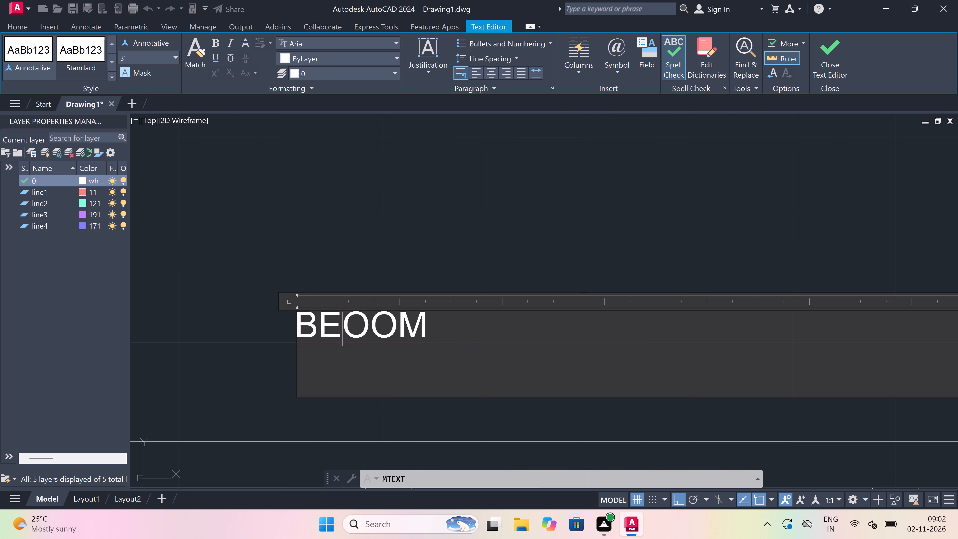
text(DR)
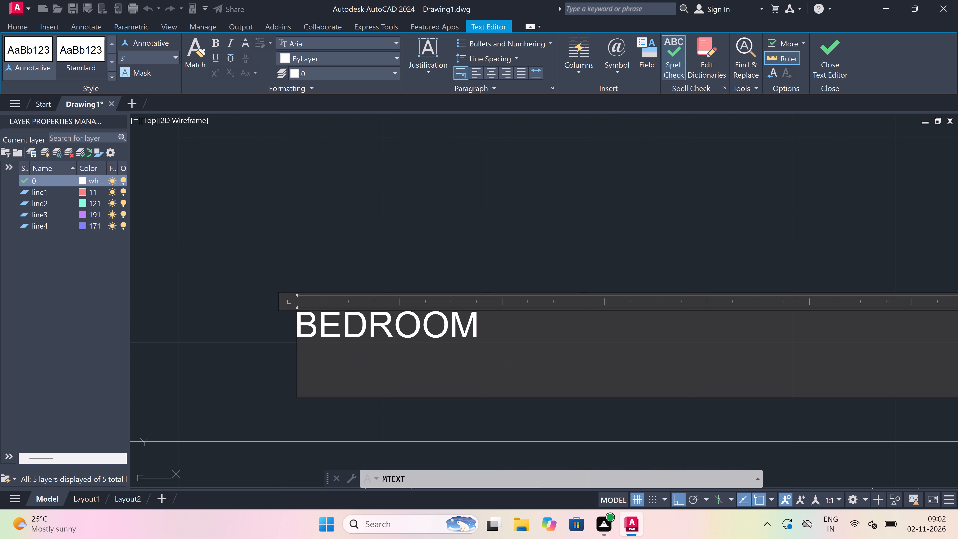
click(330, 386)
scroll(329, 380, down, 2)
scroll(329, 380, up, 1)
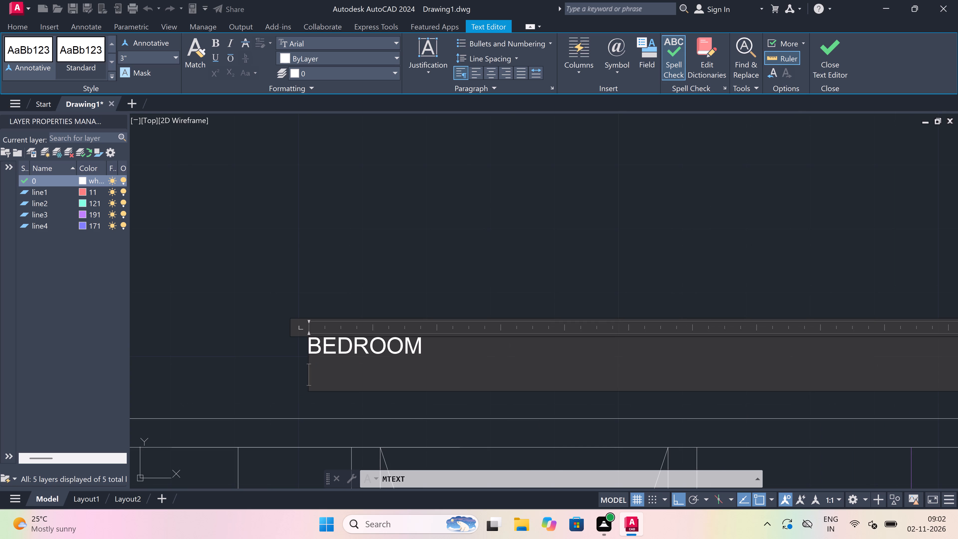
text(16'0)
text("x)
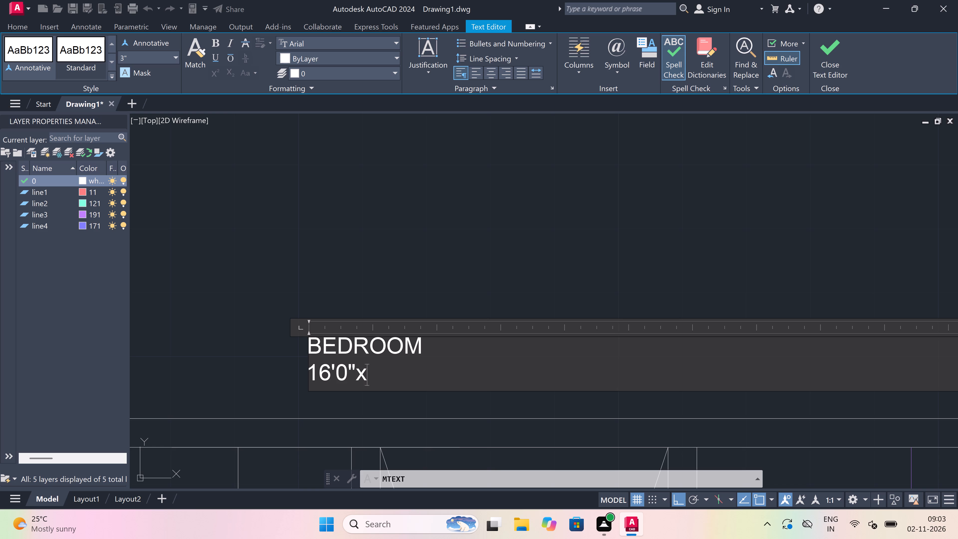
text(10'0")
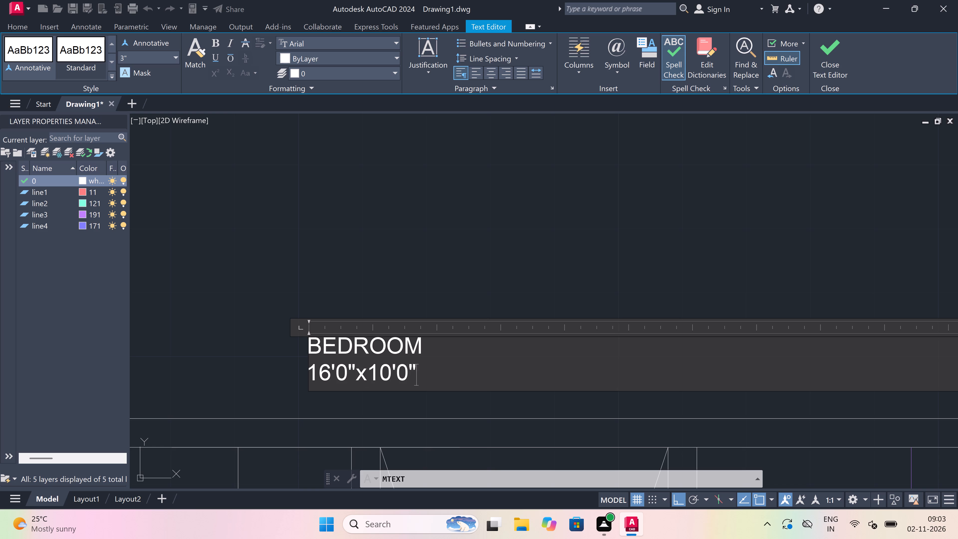
click(380, 220)
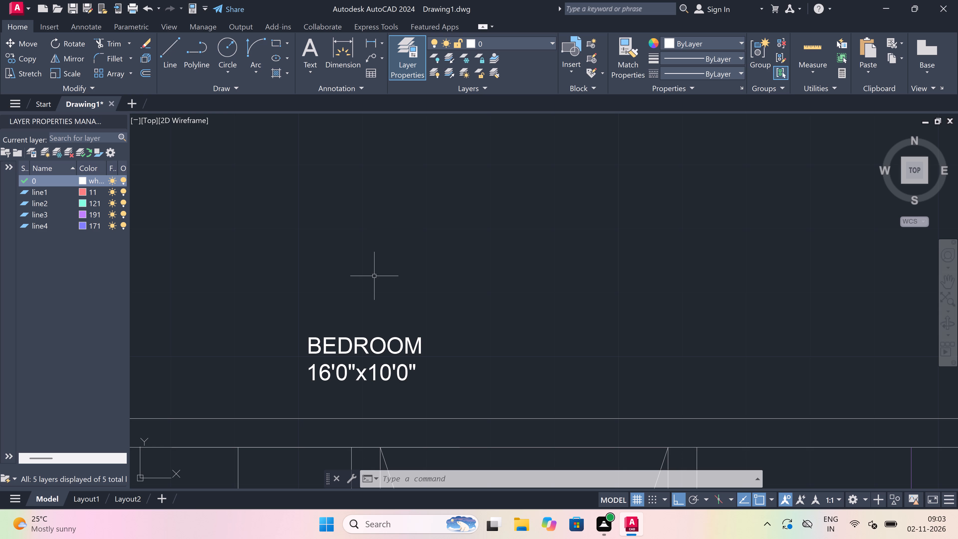
Label the small room left of and below that bedroom, above the paired doors, with multiline text "TOILET", starting a second line.
scroll(381, 266, down, 3)
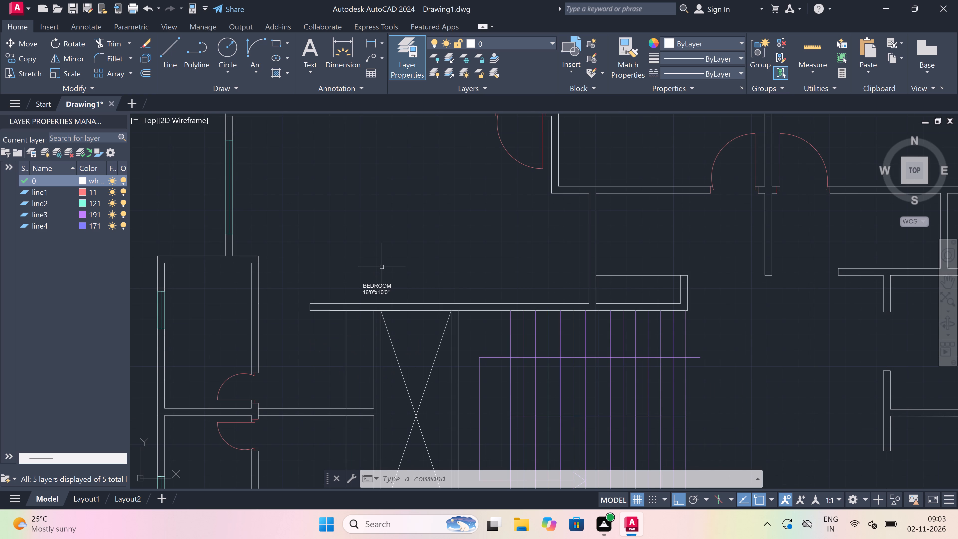
key(space)
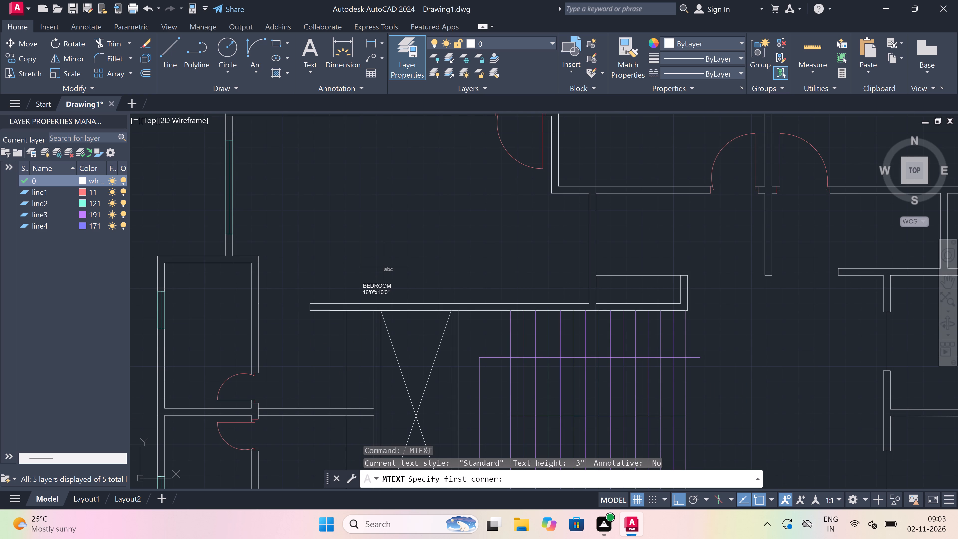
scroll(384, 267, down, 2)
scroll(326, 288, up, 2)
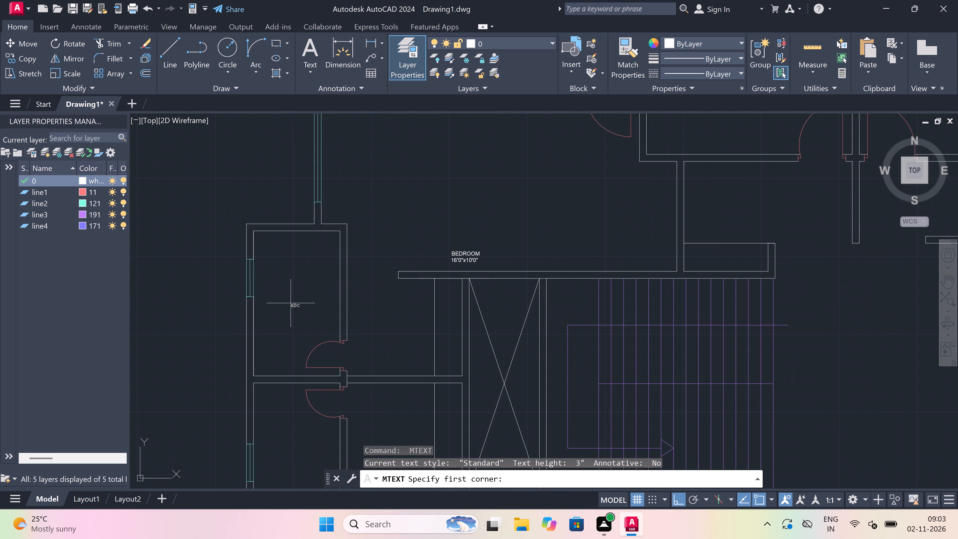
scroll(269, 307, up, 2)
click(269, 306)
click(654, 303)
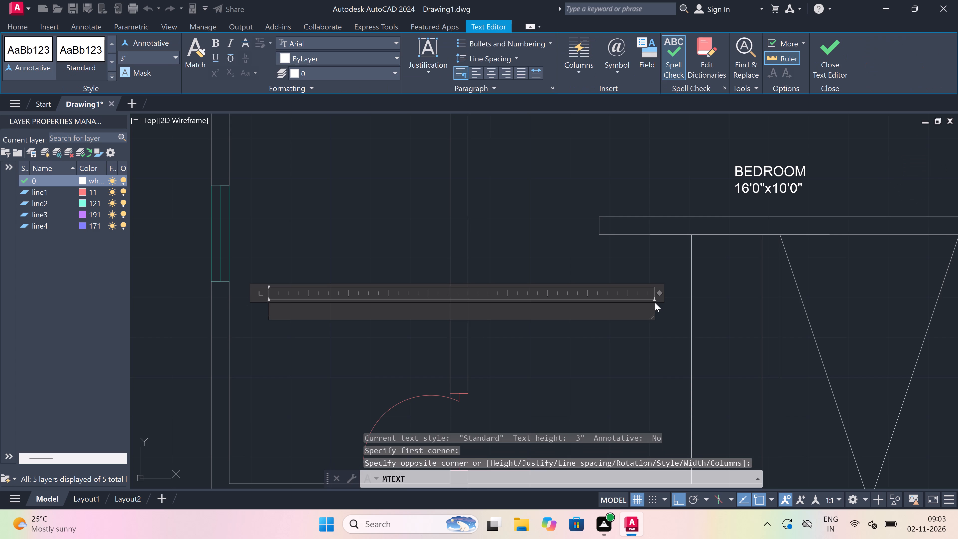
text(TOILET)
key(Return)
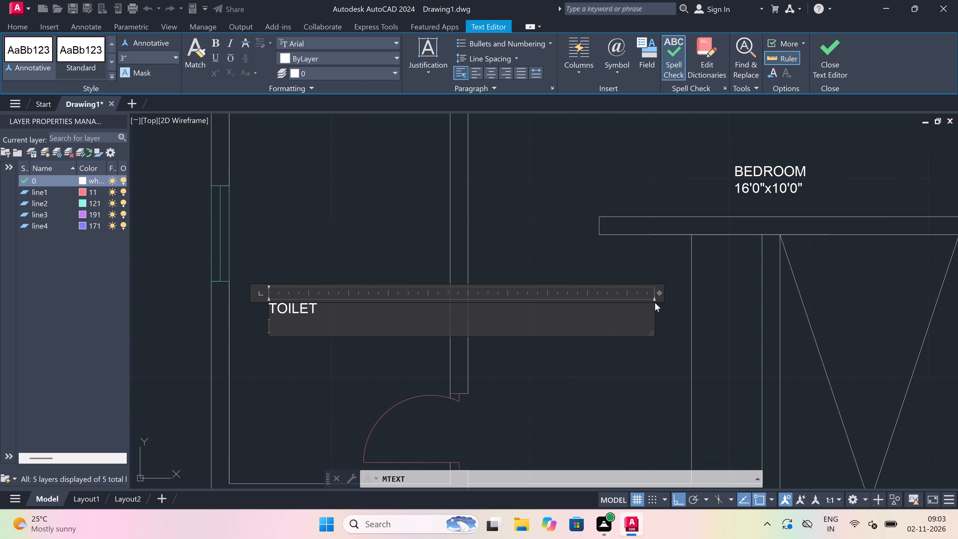
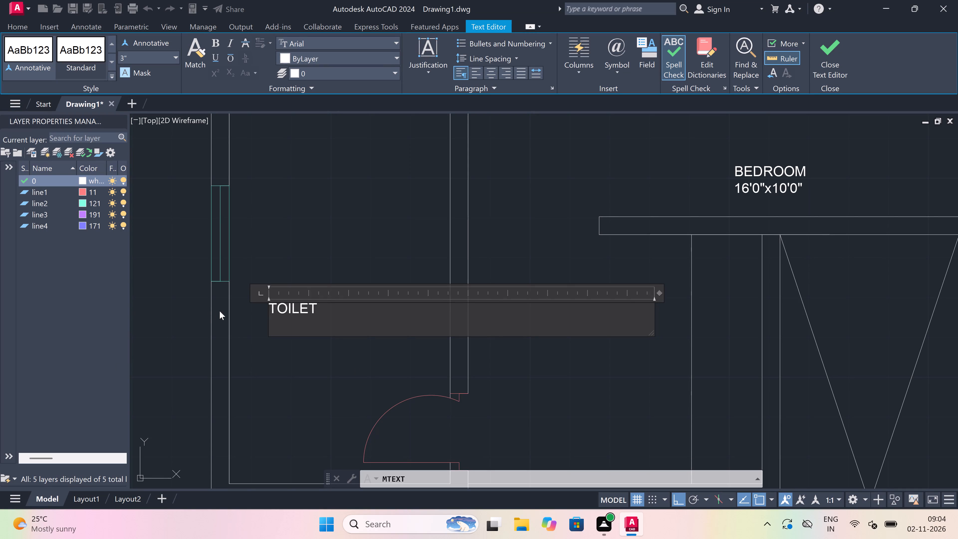
Complete the TOILET label above the paired doors with 5'0"x7'9" on its second line.
scroll(284, 326, up, 1)
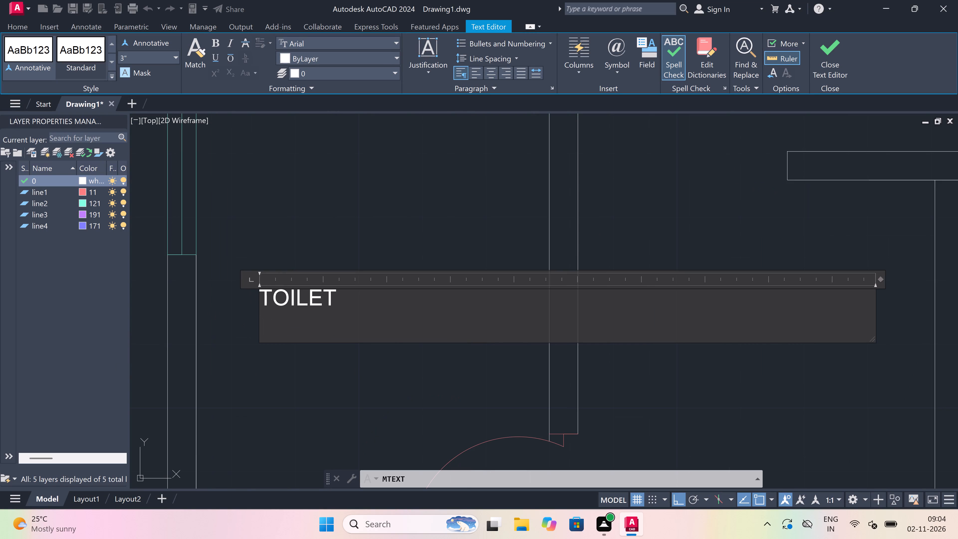
scroll(284, 326, down, 1)
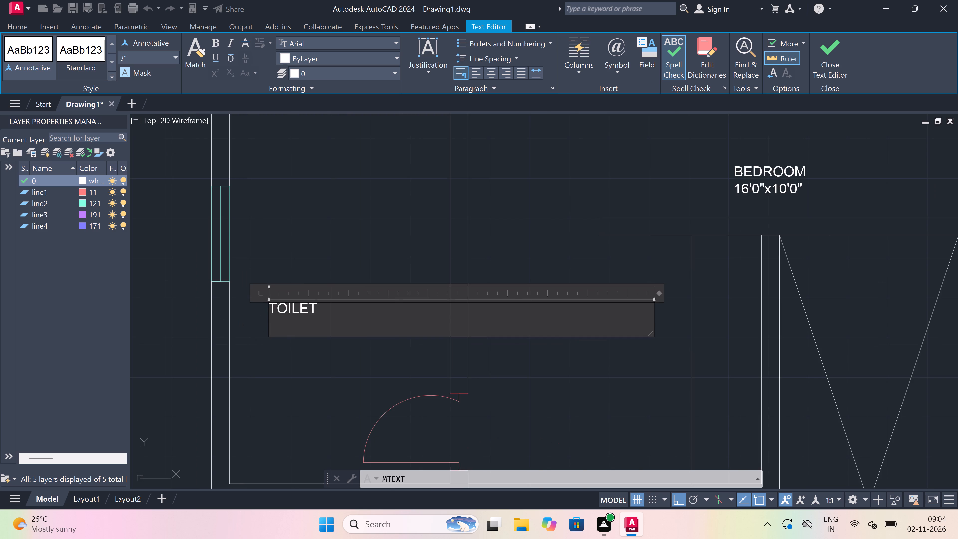
scroll(284, 326, down, 1)
scroll(279, 327, up, 1)
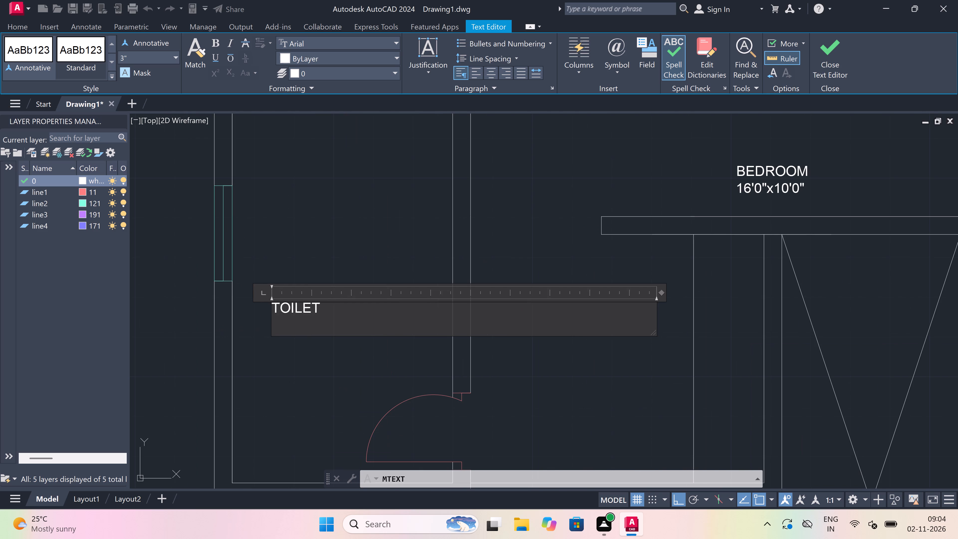
scroll(279, 327, up, 2)
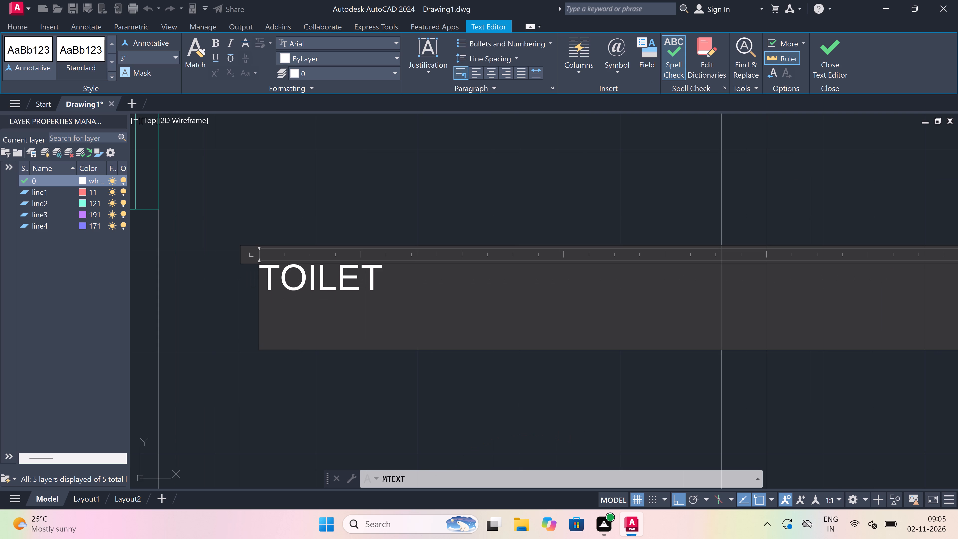
scroll(279, 327, down, 3)
scroll(279, 327, up, 3)
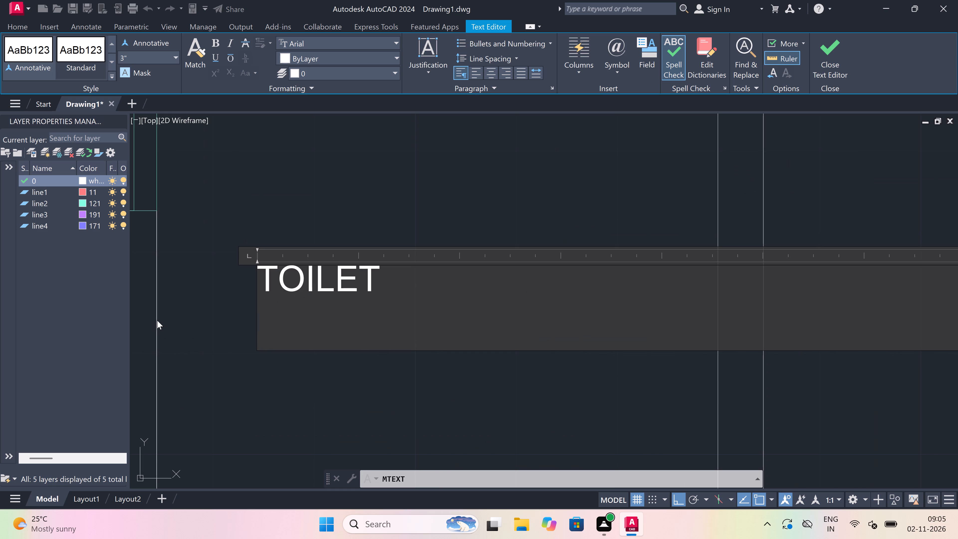
text(5'0)
text("x)
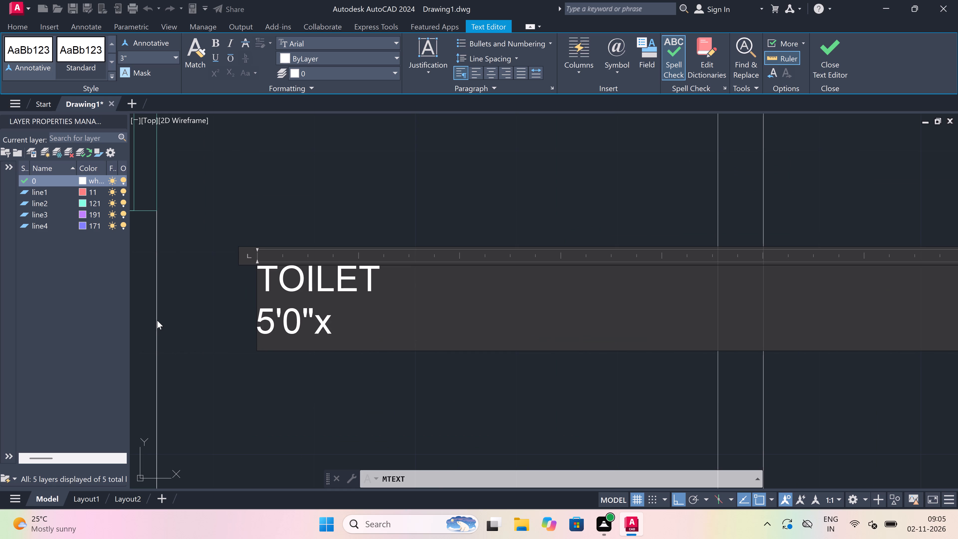
text(7'9")
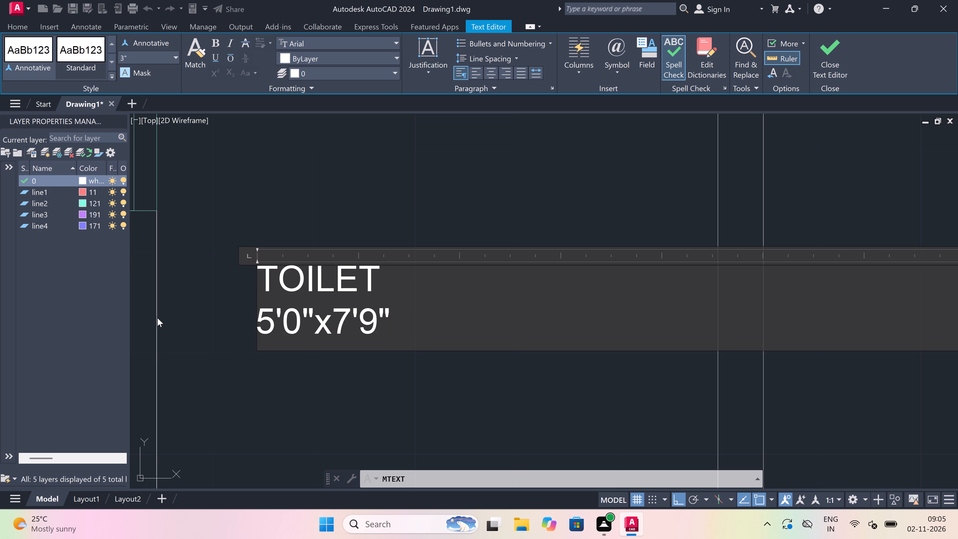
drag(246, 375, 250, 373)
Label the small room directly below that toilet, under the paired doors, with multiline text "TOILET" and 5'0"x7'9" on a second line.
scroll(326, 292, down, 8)
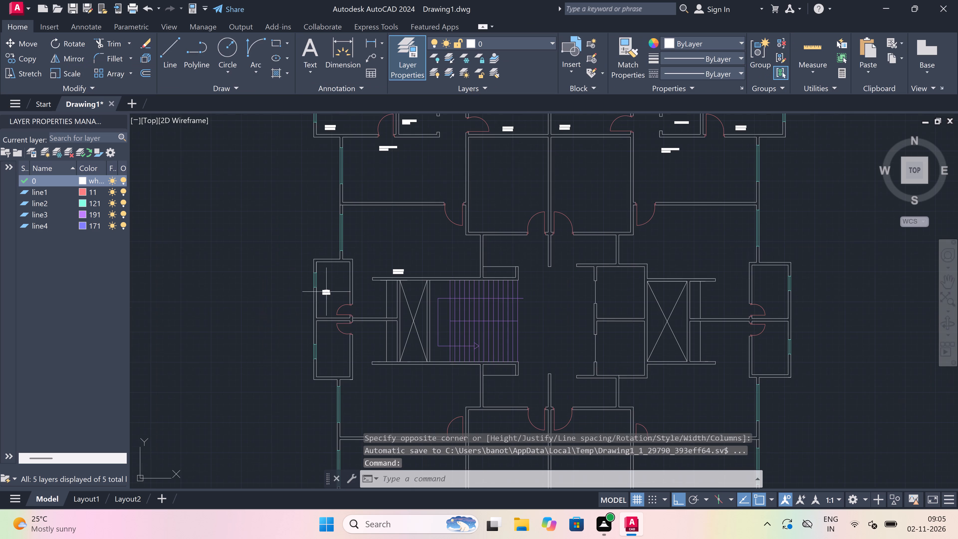
scroll(328, 340, up, 2)
key(space)
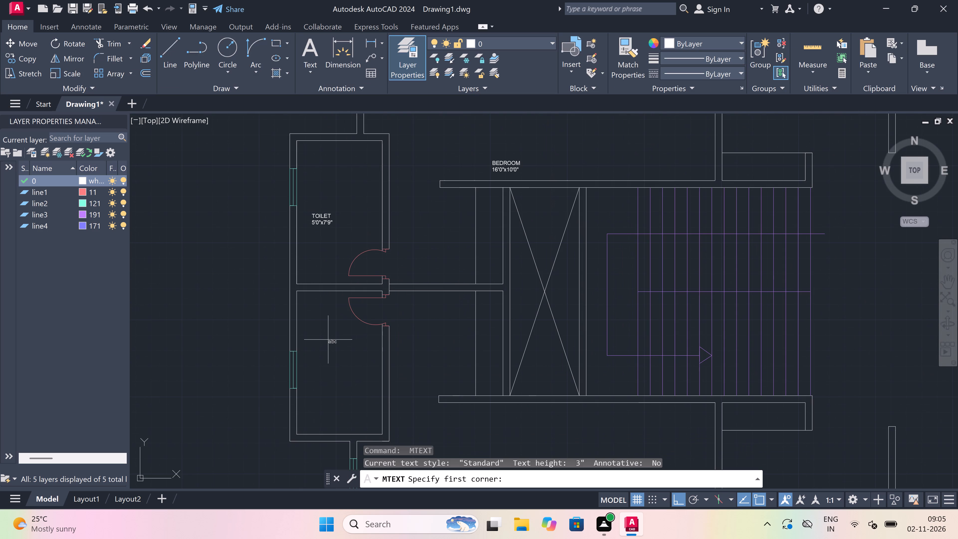
scroll(329, 336, down, 3)
scroll(328, 352, up, 4)
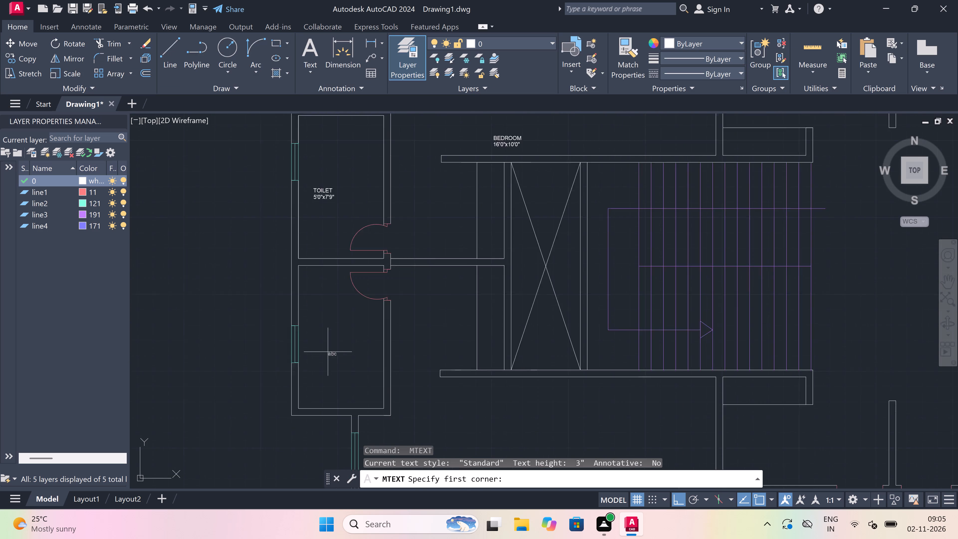
drag(282, 356, 290, 358)
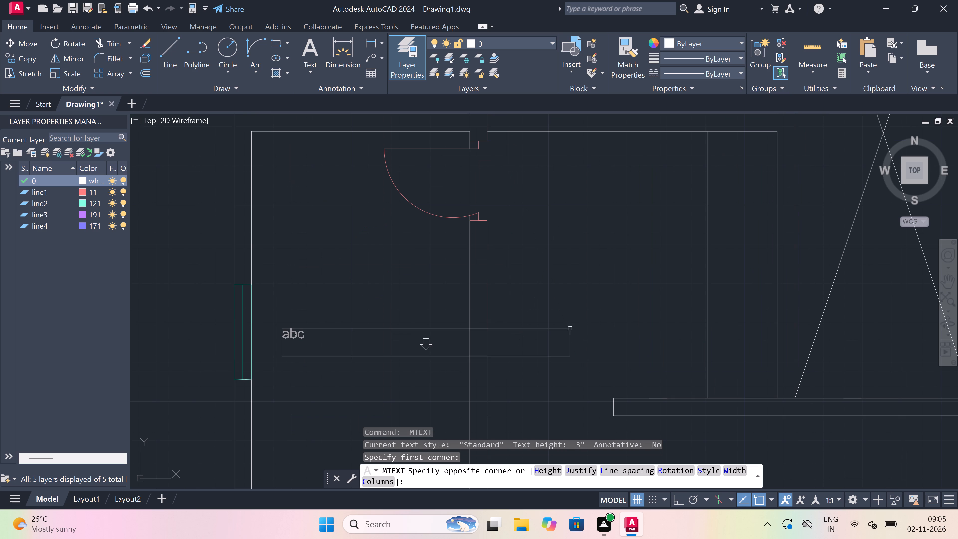
click(595, 332)
scroll(244, 345, up, 2)
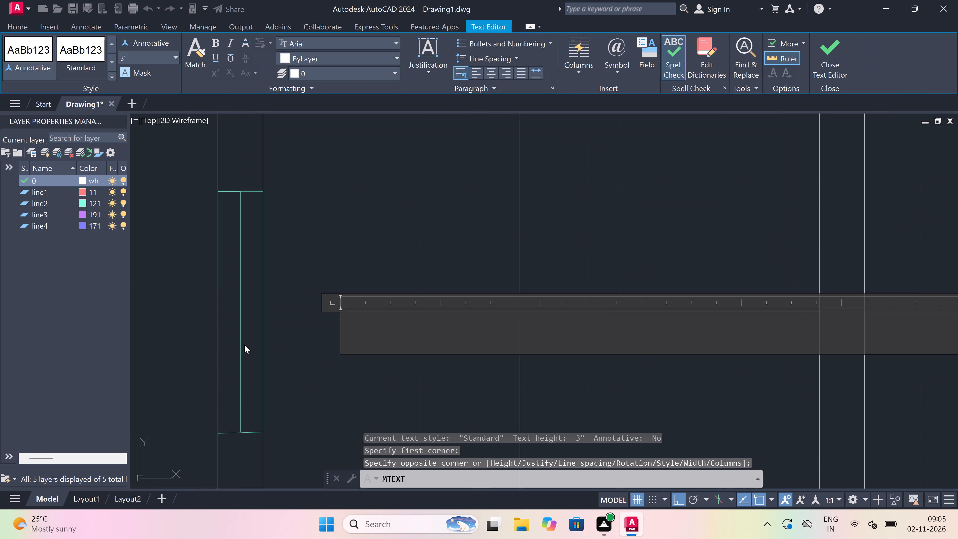
scroll(347, 350, down, 3)
scroll(377, 365, up, 3)
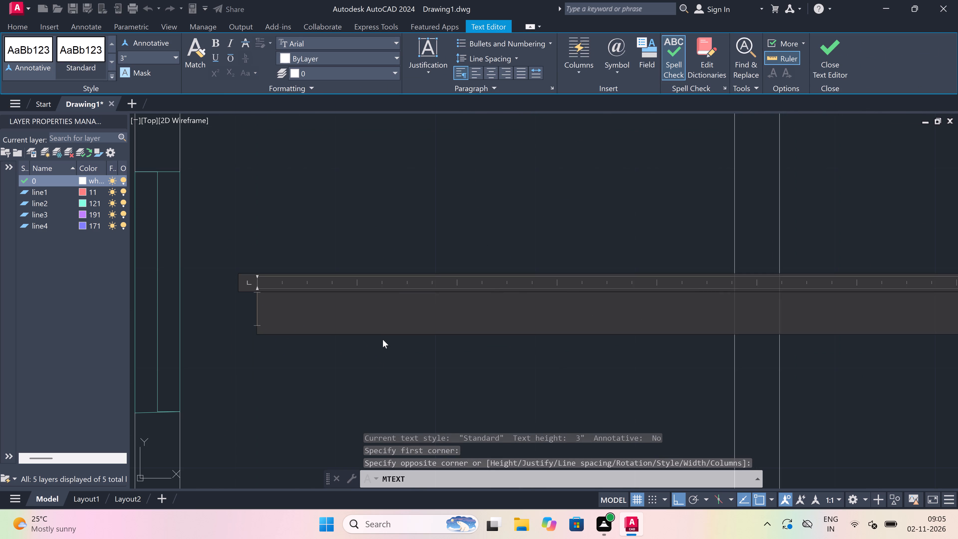
text(TOILET)
key(Return)
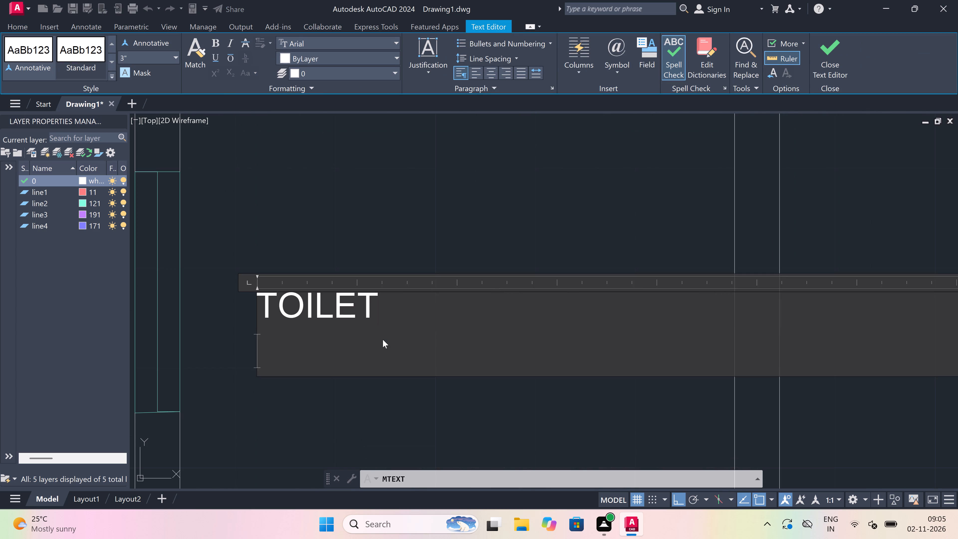
text(5'0)
text("x)
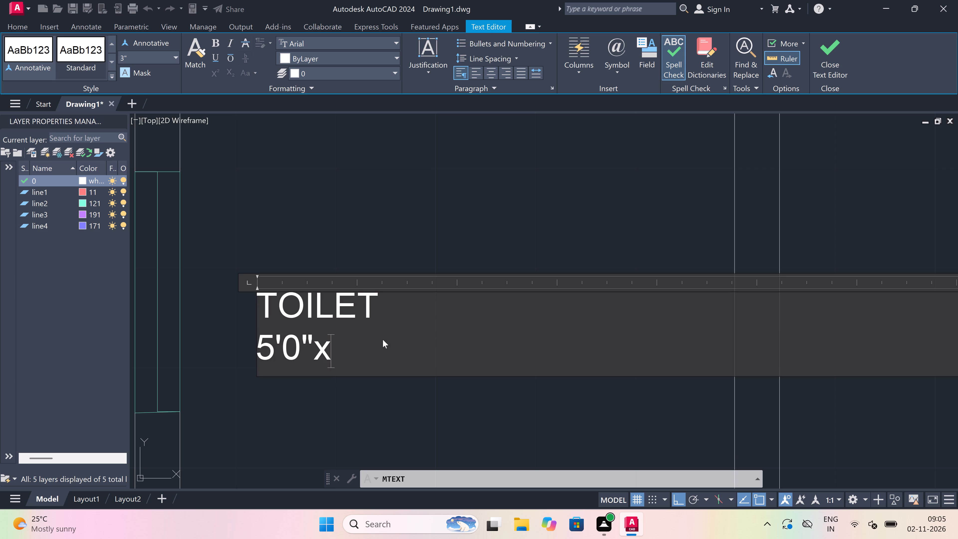
text(7')
key(0)
key(BackSpace)
text(9")
click(394, 205)
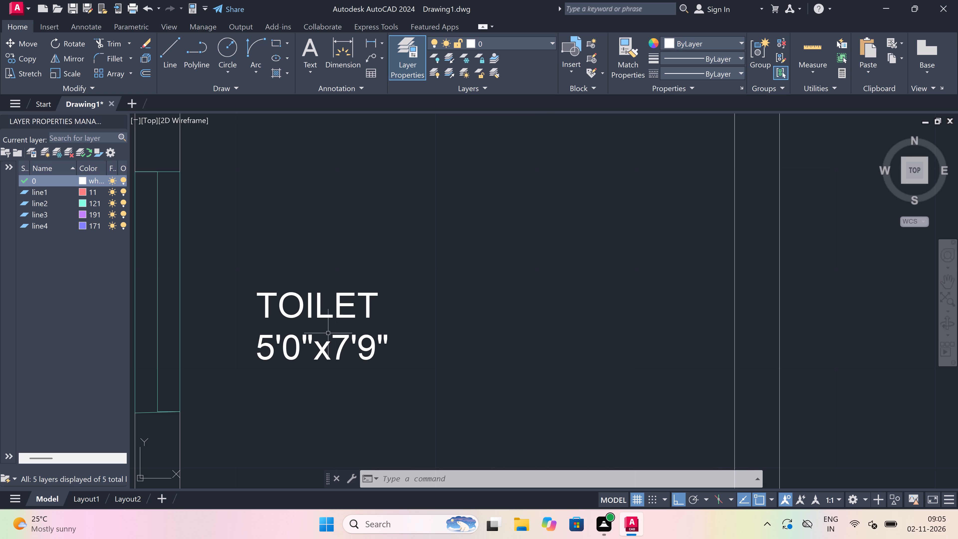
Label the space just right of the upper toilet's door with multiline text "DRESS" and 6'9"x3'9" on a second line.
key(space)
scroll(328, 332, down, 2)
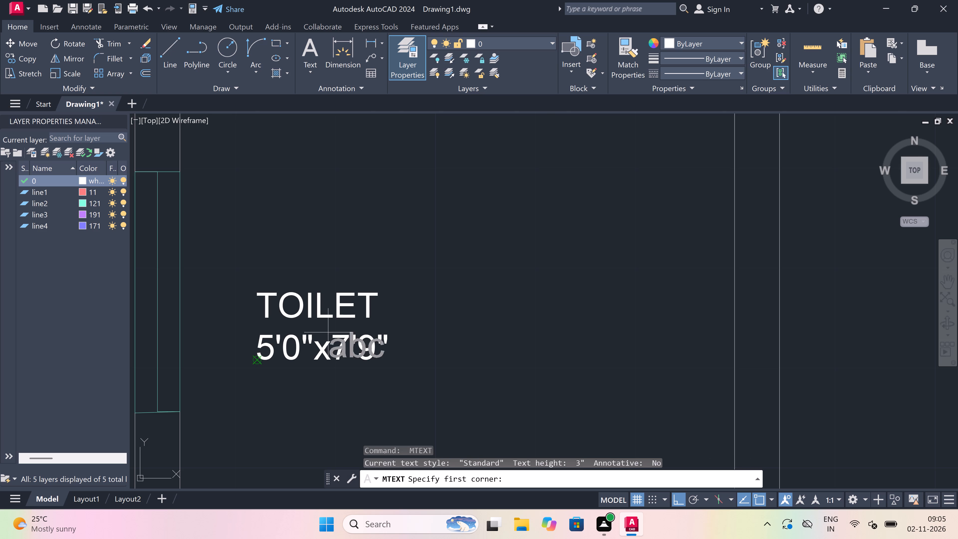
scroll(328, 332, down, 2)
scroll(326, 274, down, 3)
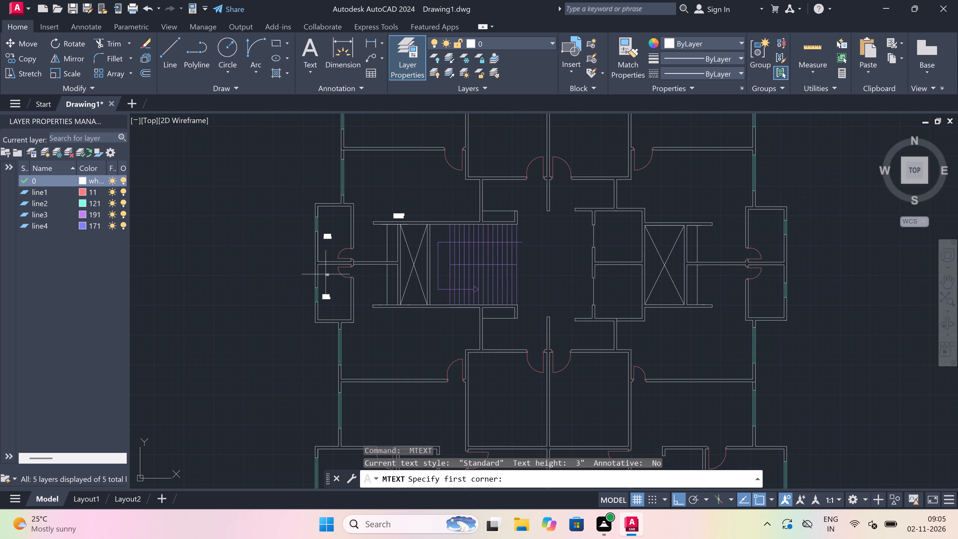
scroll(365, 221, up, 2)
scroll(344, 289, up, 2)
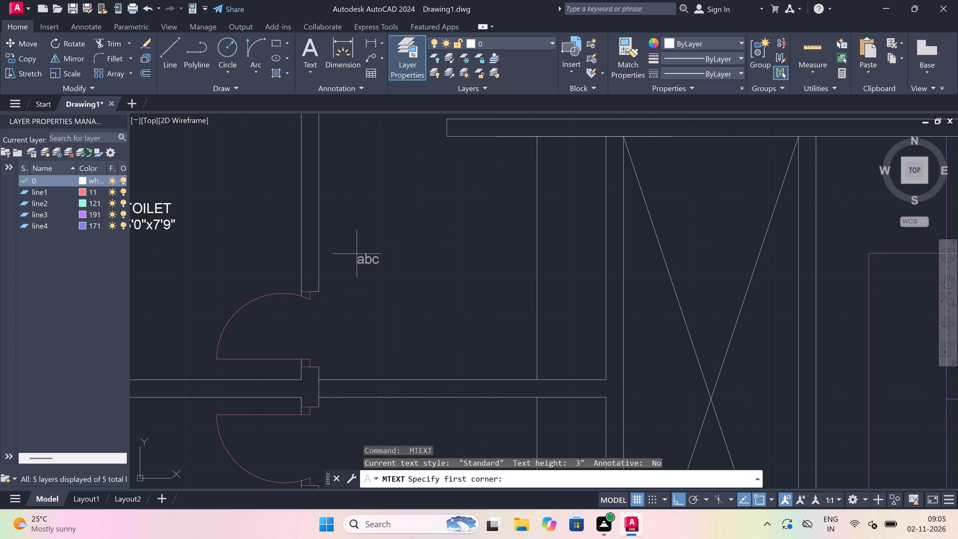
drag(357, 250, 360, 250)
click(750, 259)
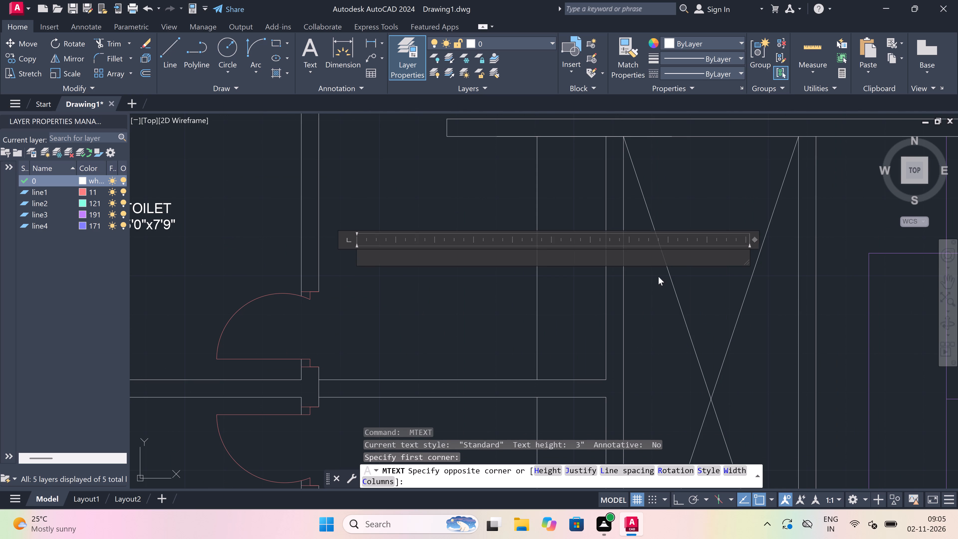
scroll(377, 197, up, 2)
scroll(349, 234, down, 3)
scroll(351, 242, up, 3)
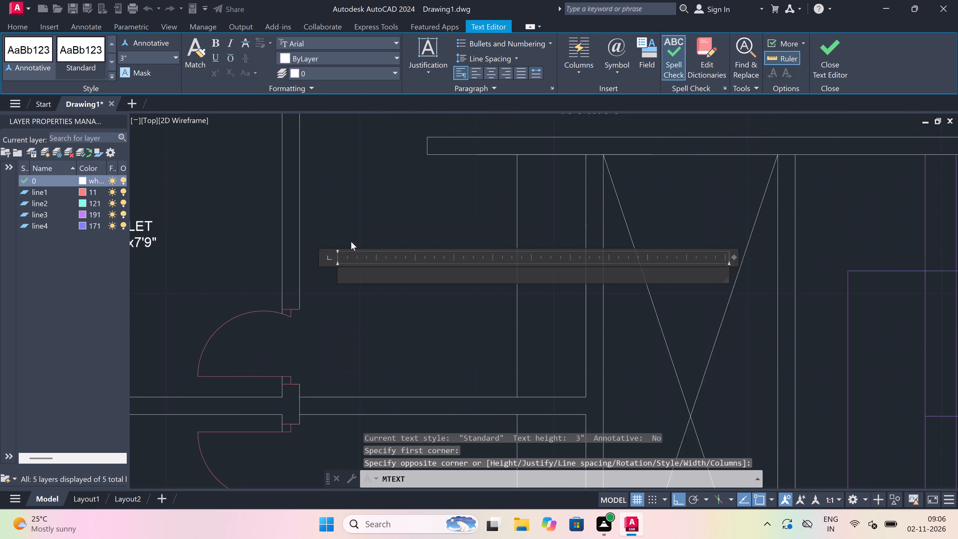
text(DRESS)
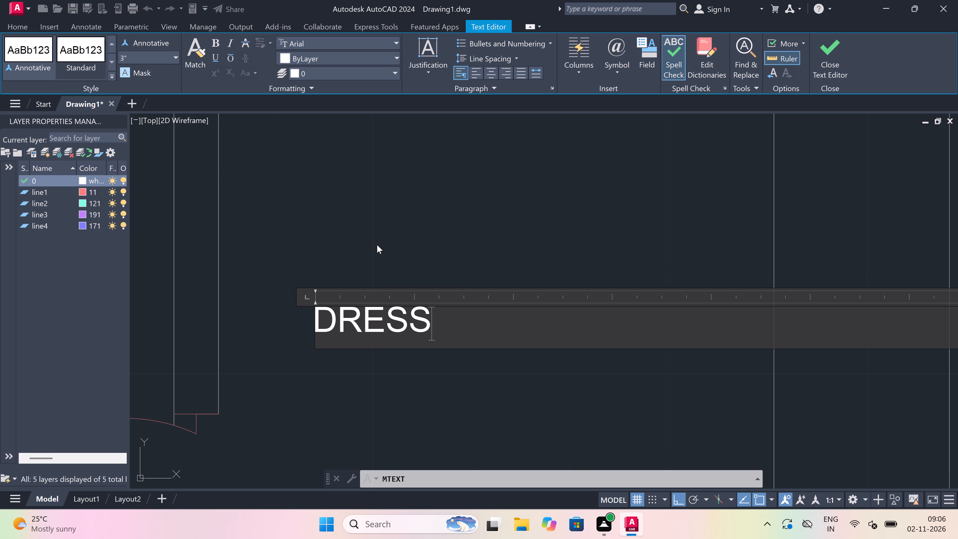
key(Return)
text(6'9)
text("x)
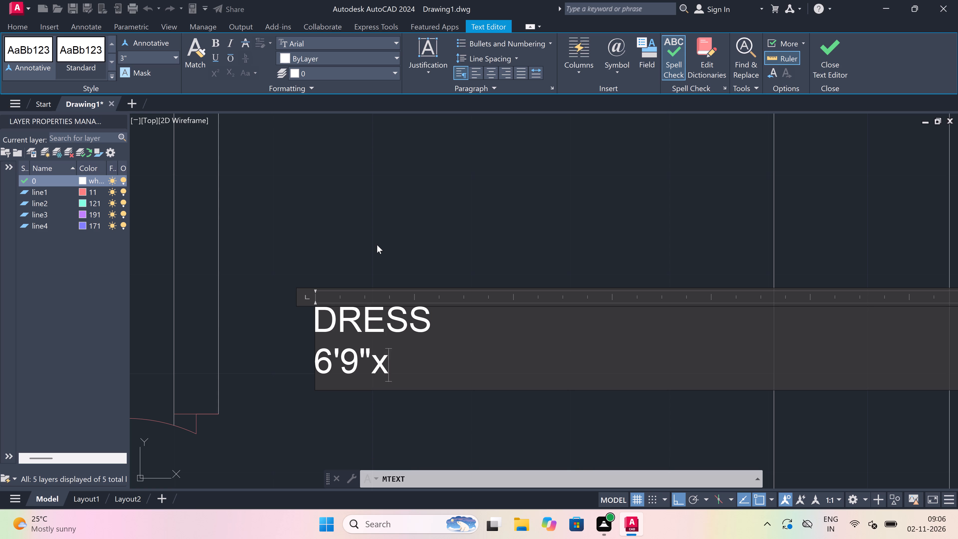
text(3'9")
Label the space just right of the lower toilet's door with multiline text "DRESS" and 6'9"x3'9" on a second line.
scroll(378, 244, down, 3)
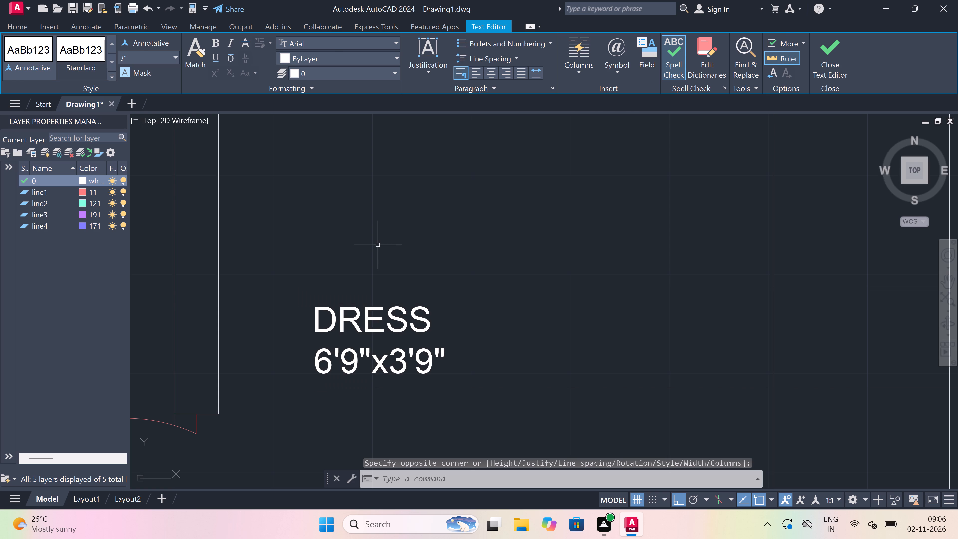
scroll(378, 244, down, 3)
scroll(380, 317, down, 3)
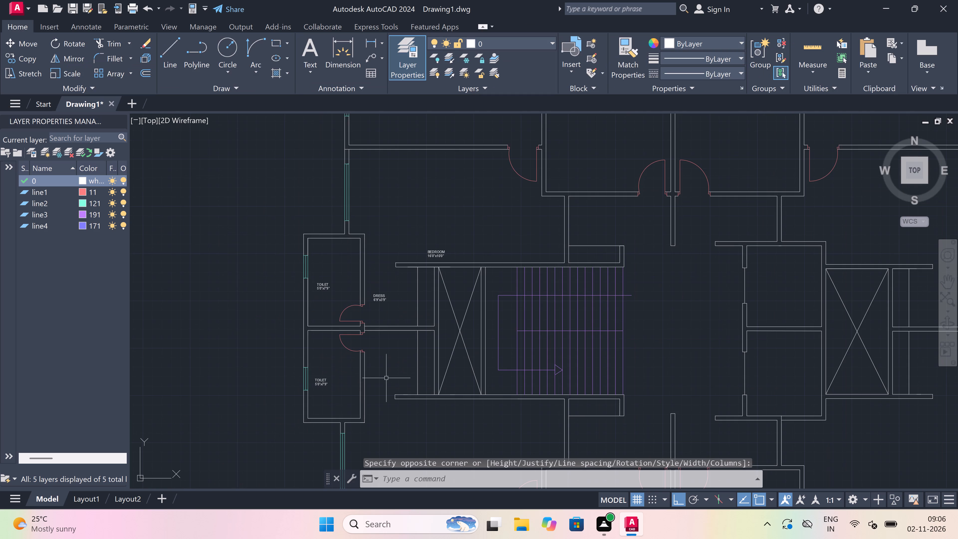
scroll(388, 375, up, 2)
key(space)
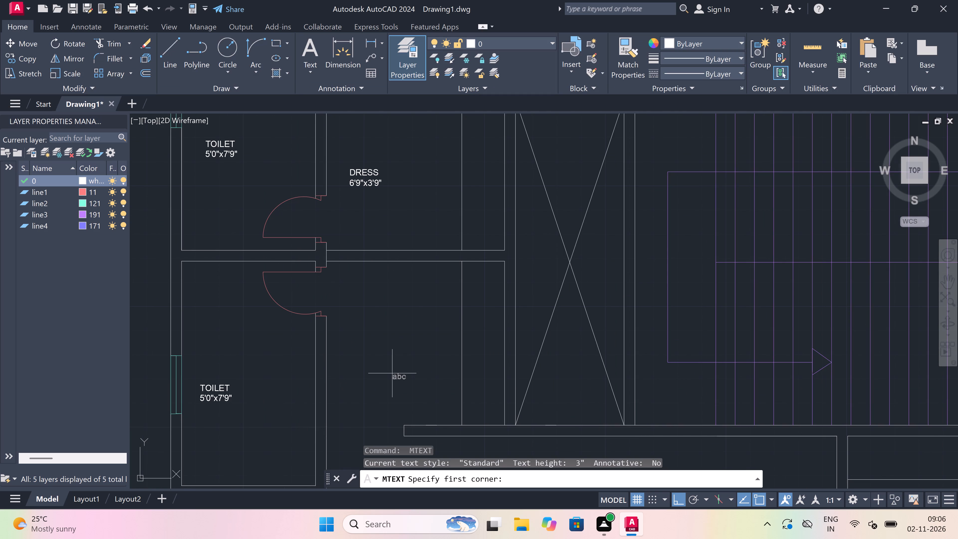
drag(352, 331, 356, 331)
click(600, 336)
scroll(332, 365, up, 2)
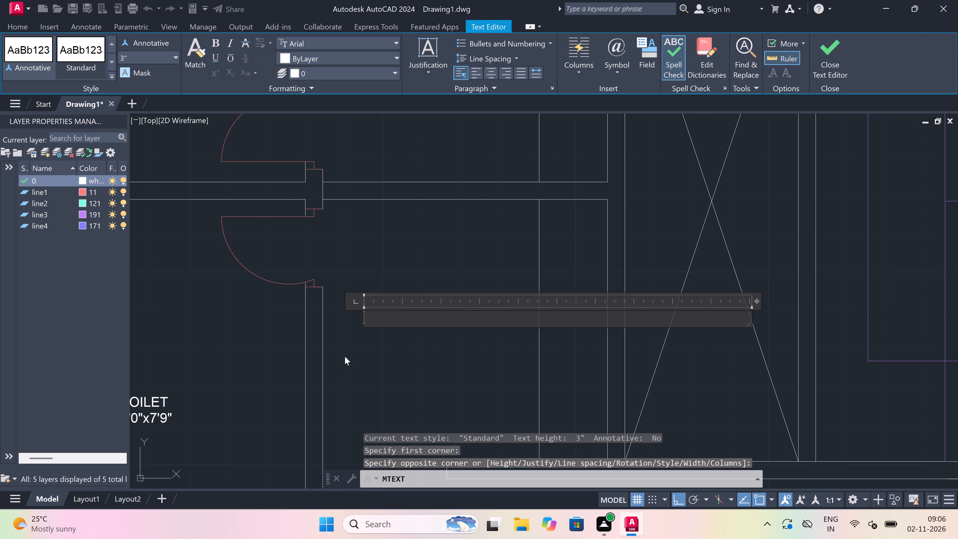
scroll(369, 346, down, 3)
scroll(369, 345, up, 4)
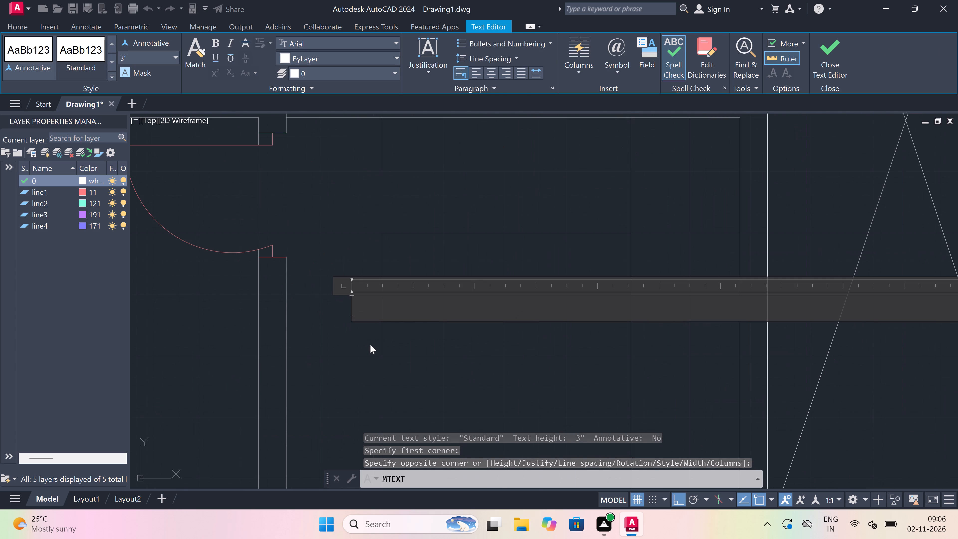
text(DRESS)
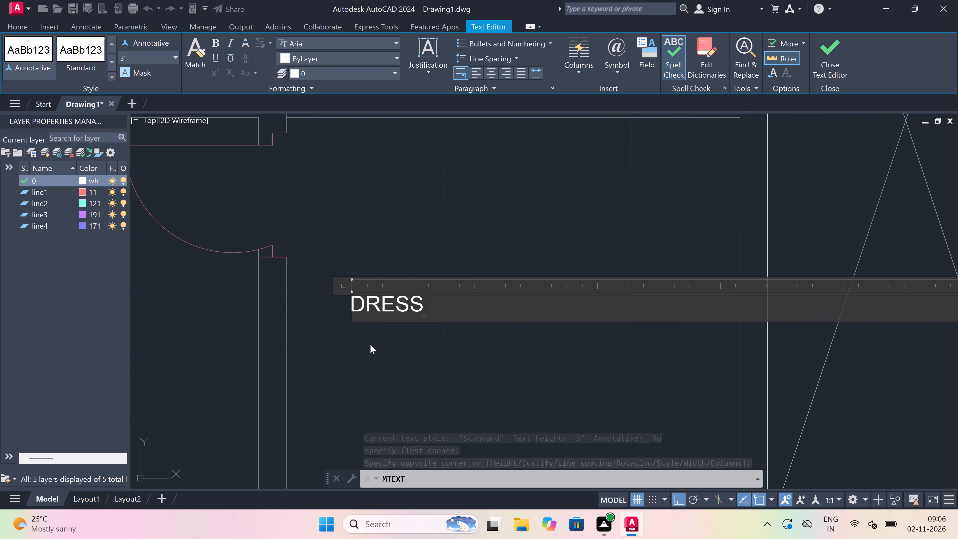
key(Return)
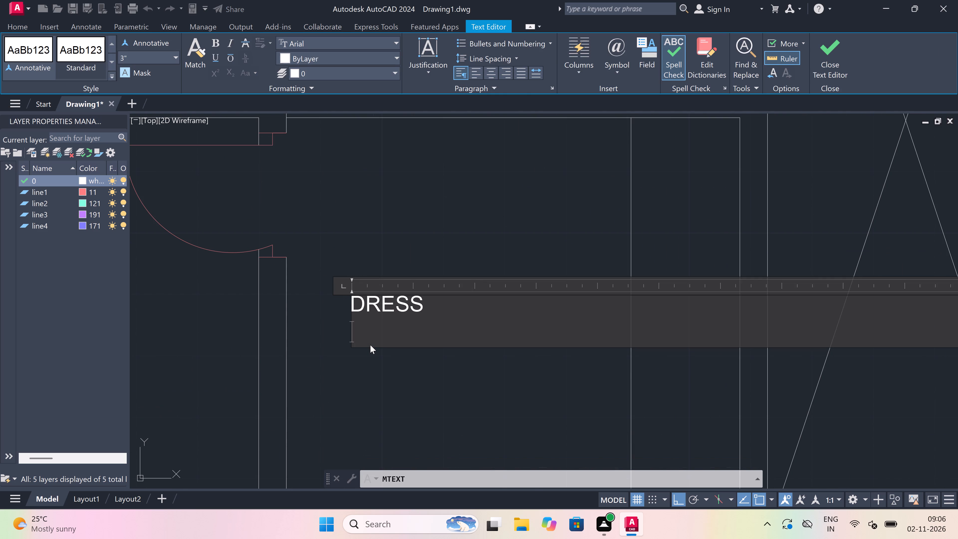
text(6')
key(9)
text("x)
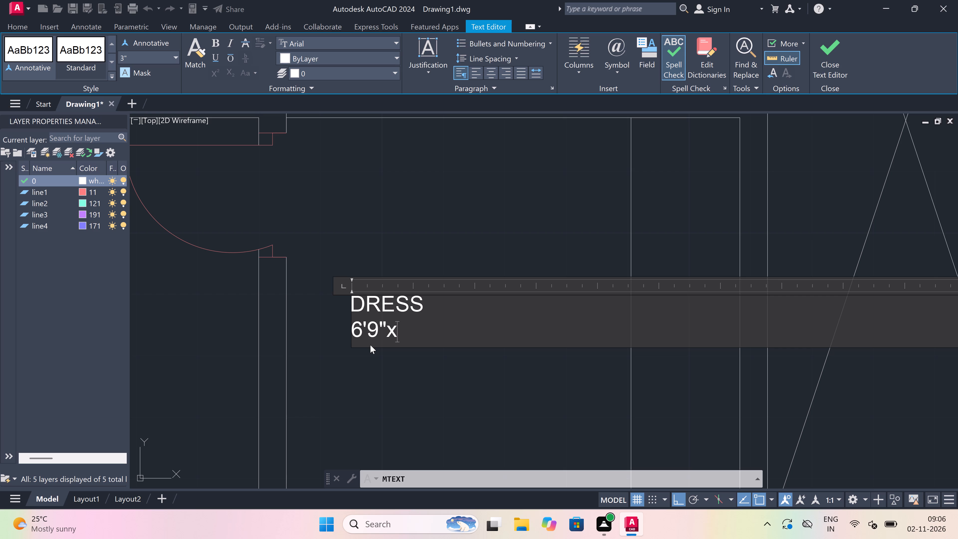
text(3'9")
click(399, 408)
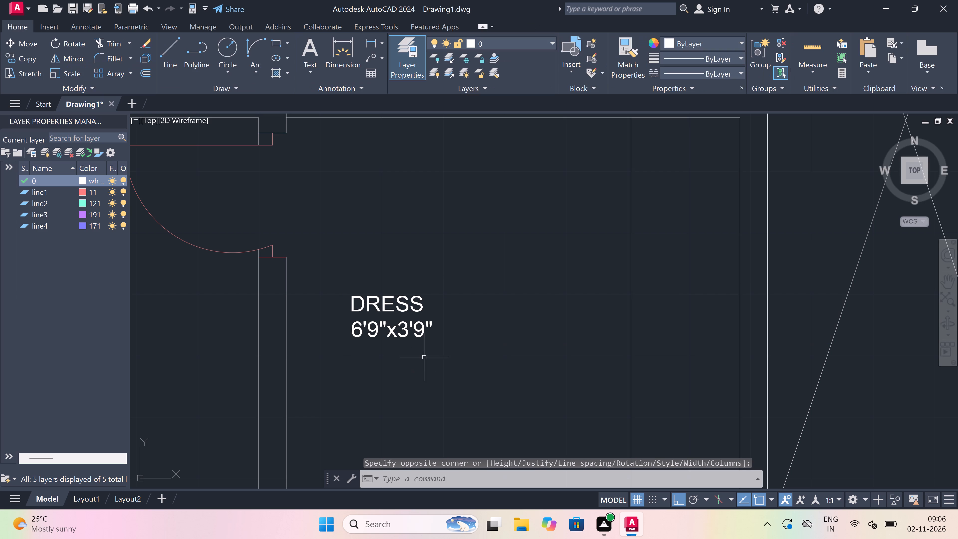
Label the crossed shaft between the dressing areas and the staircase with multiline text "OPEN" and 3'9"x7'6" on a second line.
key(space)
scroll(532, 236, down, 4)
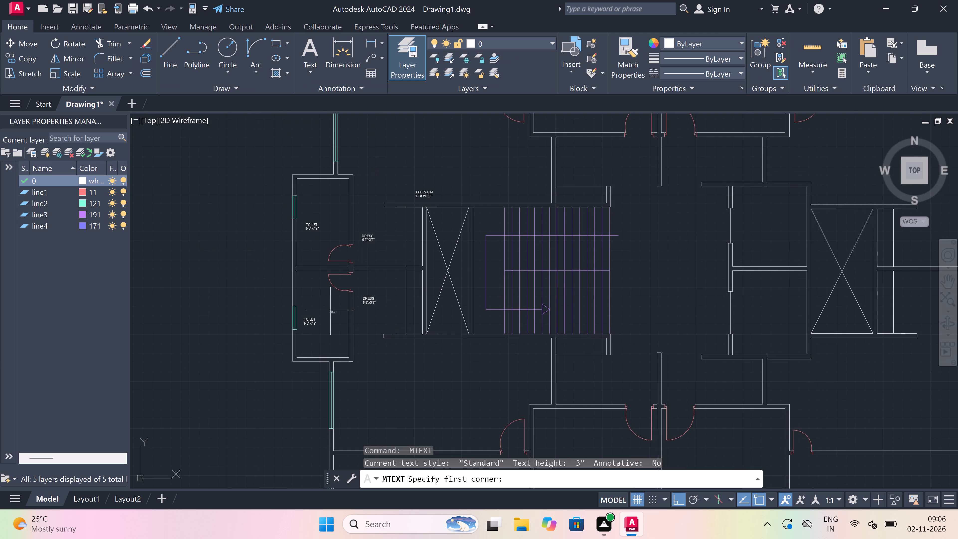
scroll(414, 265, up, 2)
scroll(506, 264, up, 2)
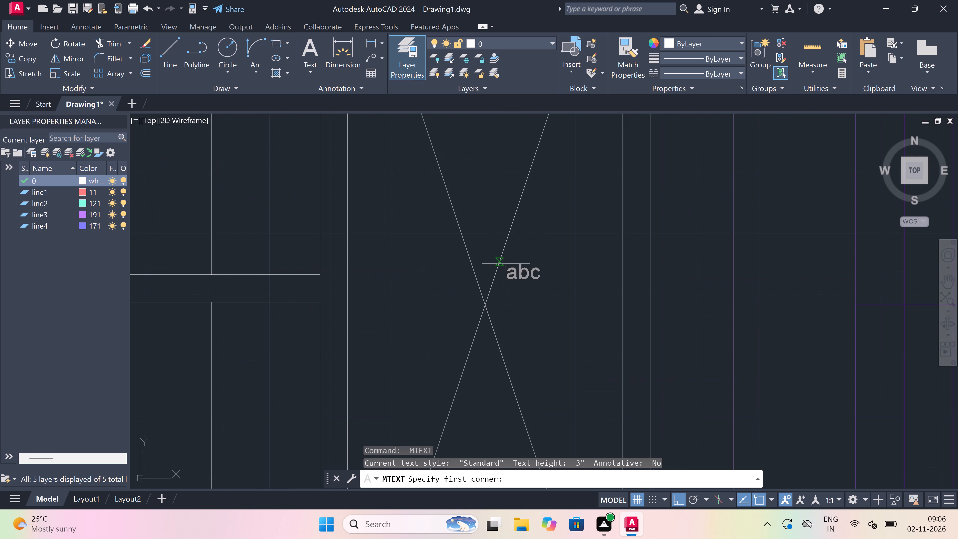
click(380, 292)
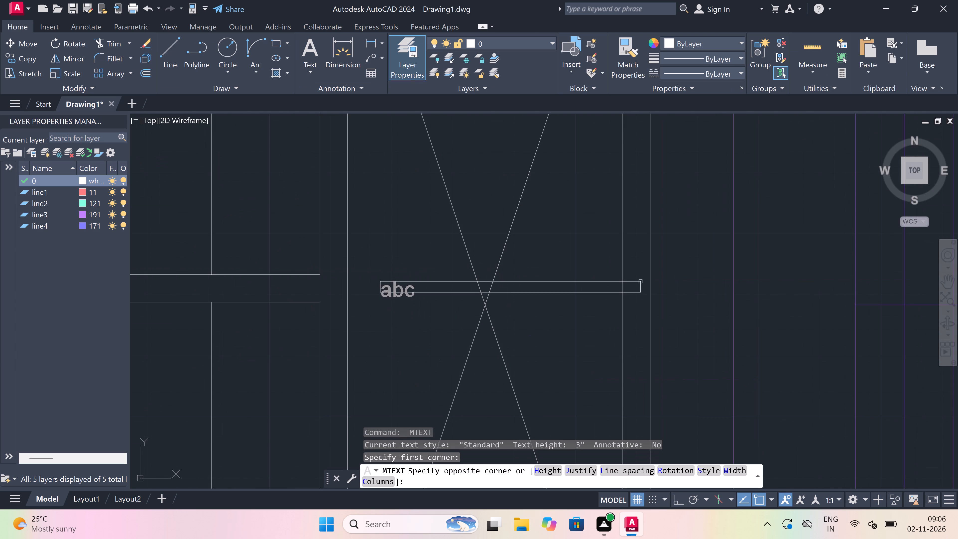
click(763, 307)
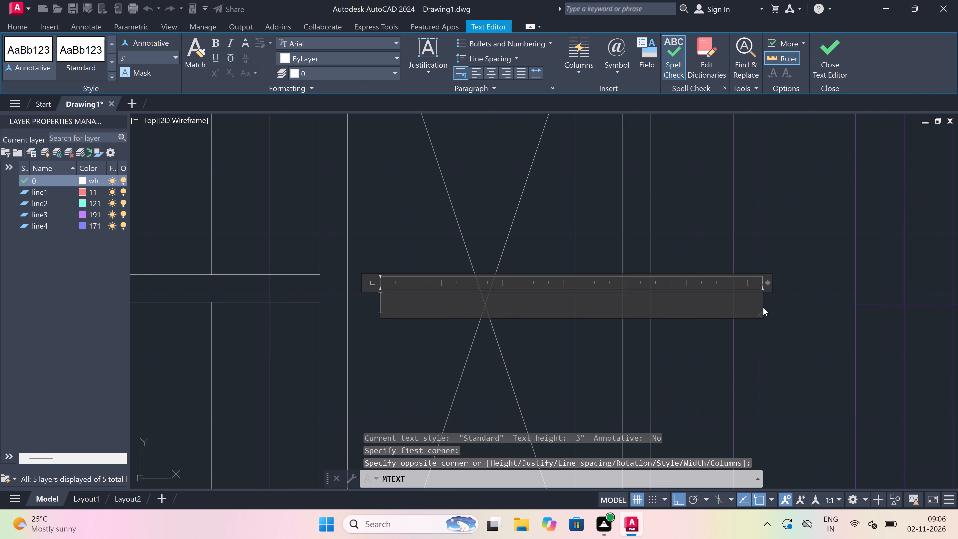
text(OPEN)
key(Return)
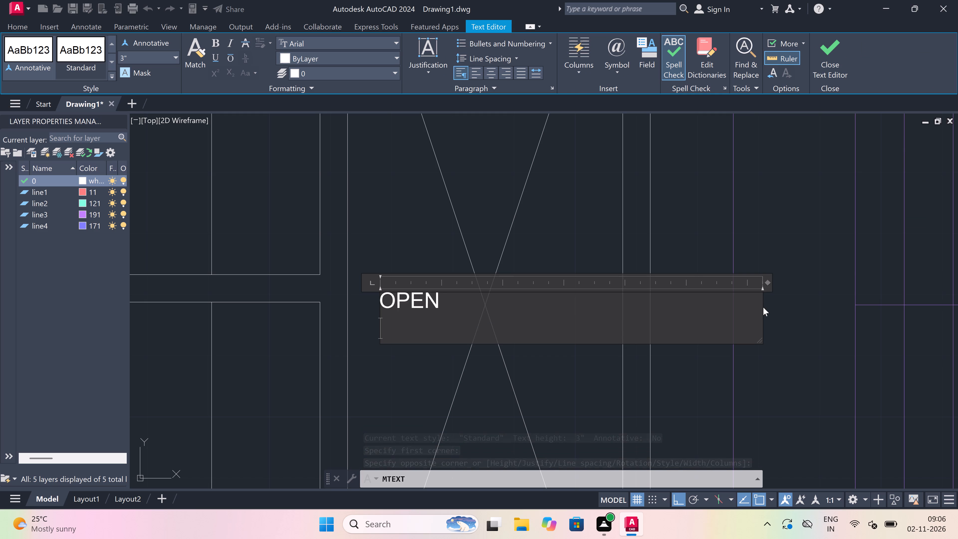
key(3)
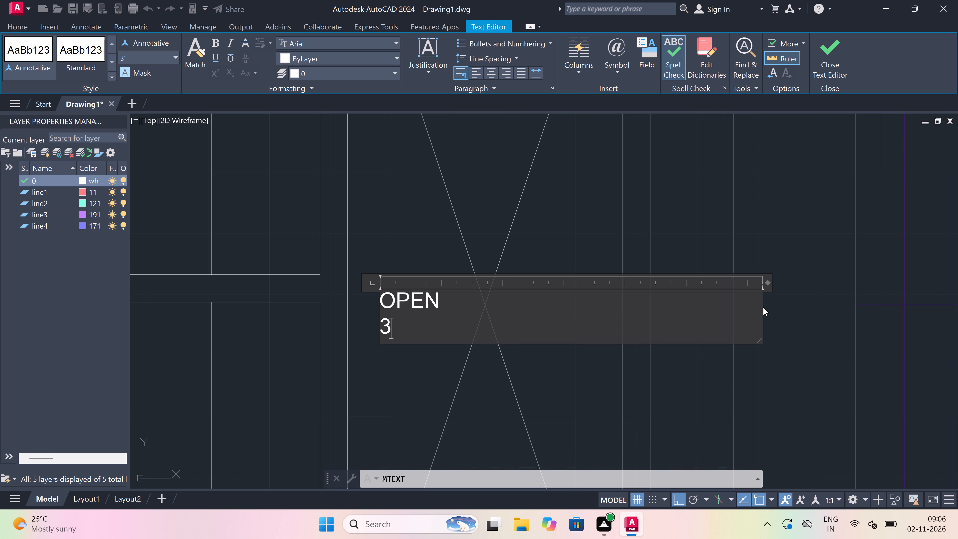
text('9)
key(shift+quotedbl)
key(x)
key(7)
key(apostrophe)
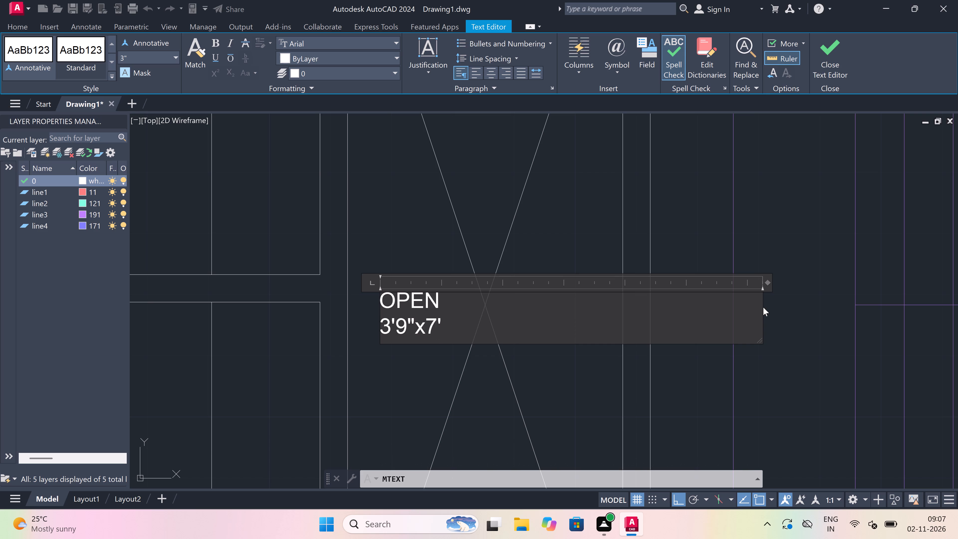
key(6)
key(shift+quotedbl)
click(381, 371)
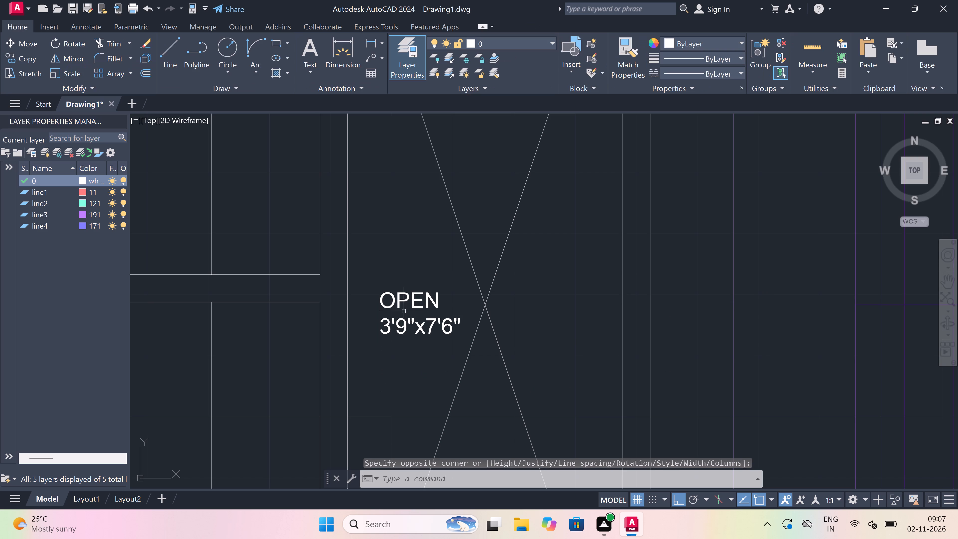
Move the OPEN label horizontally about 1'-0" to the right so it sits over the crossing of the shaft's diagonals.
click(406, 306)
click(393, 298)
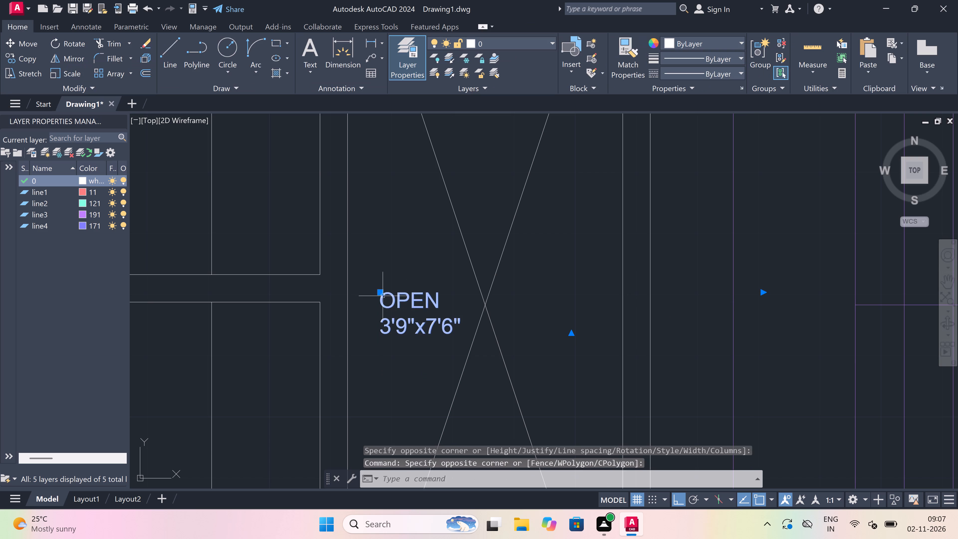
click(381, 293)
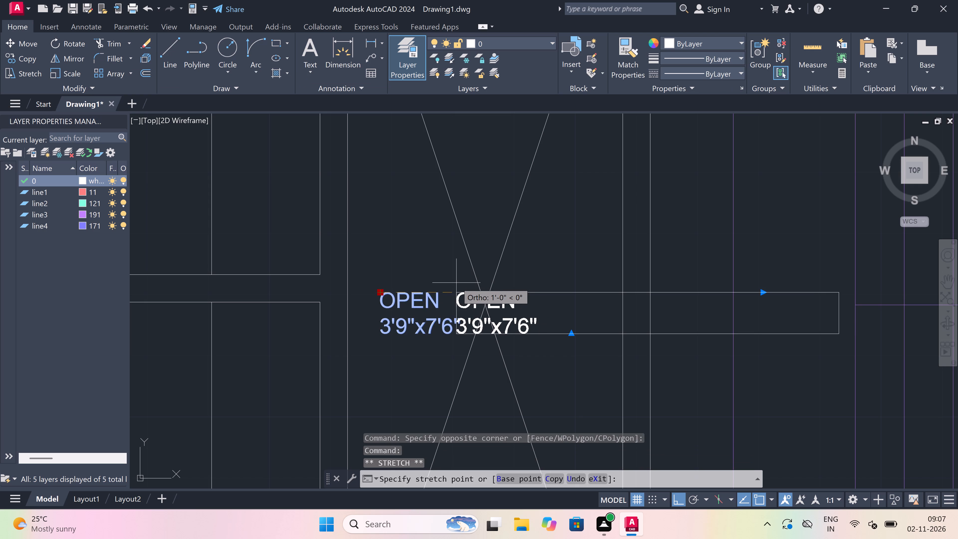
click(454, 282)
key(Escape)
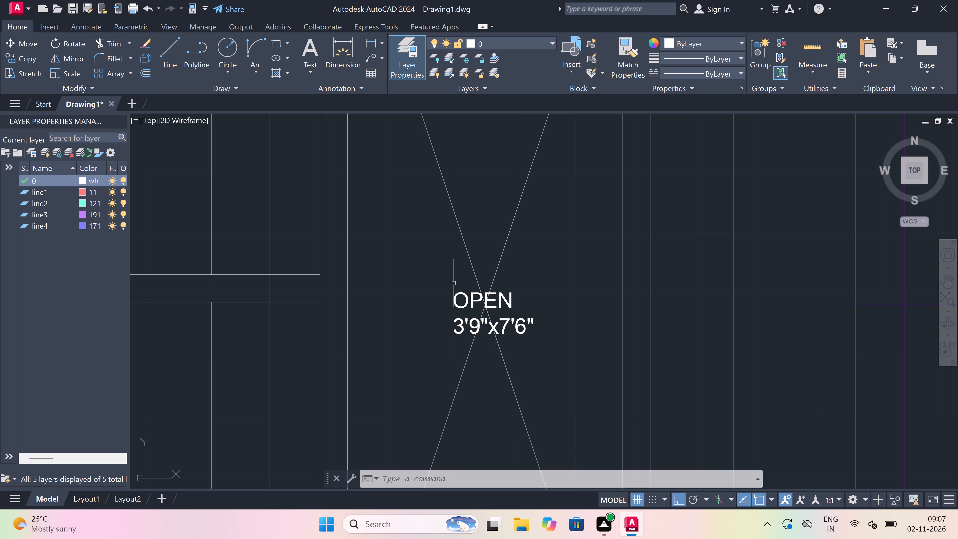
Label the room directly below the left central 11'0"x13'6" bedroom with multiline text "DRAWING" and 11'0"x13'1.5" on a second line.
scroll(397, 302, down, 3)
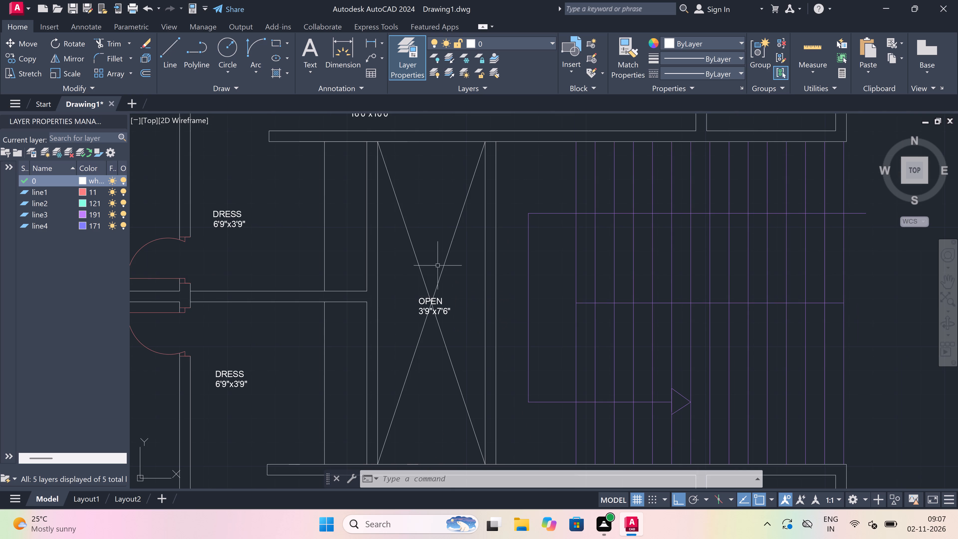
scroll(409, 328, down, 5)
scroll(410, 272, up, 2)
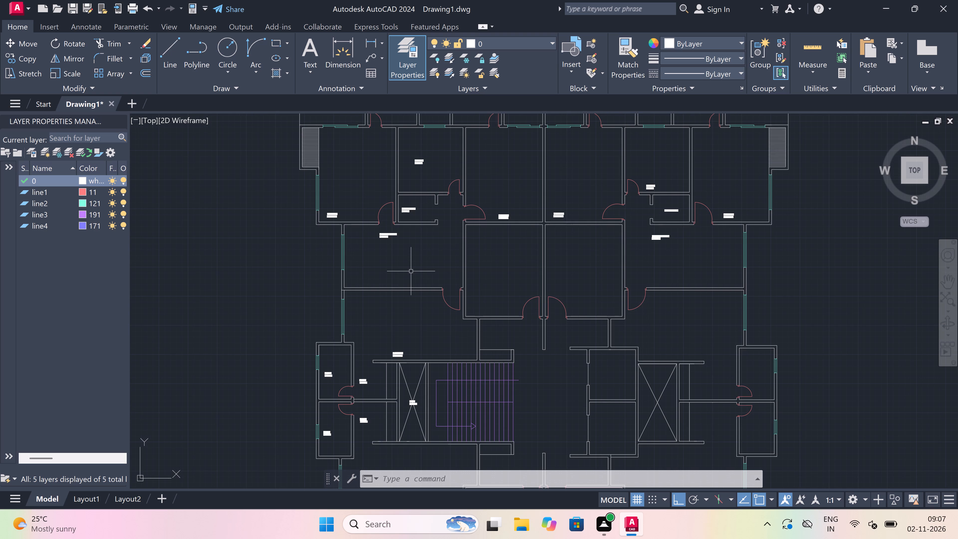
key(space)
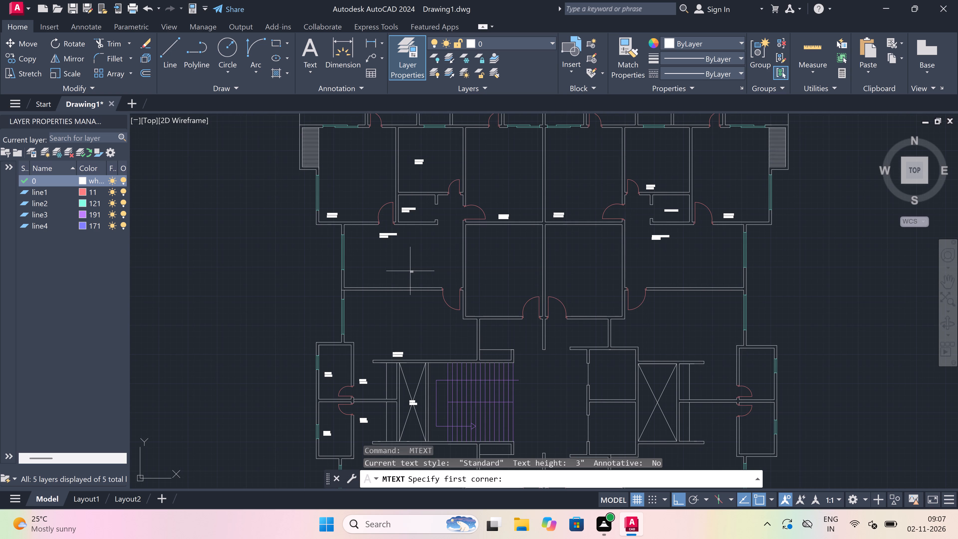
scroll(327, 277, down, 3)
scroll(393, 262, up, 3)
scroll(266, 309, up, 1)
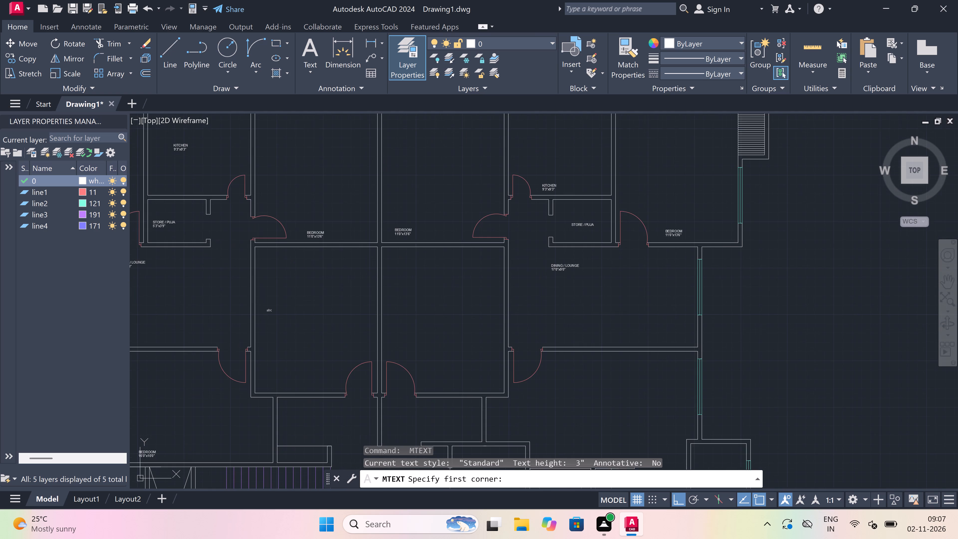
scroll(267, 308, up, 1)
scroll(274, 289, down, 2)
scroll(283, 302, up, 3)
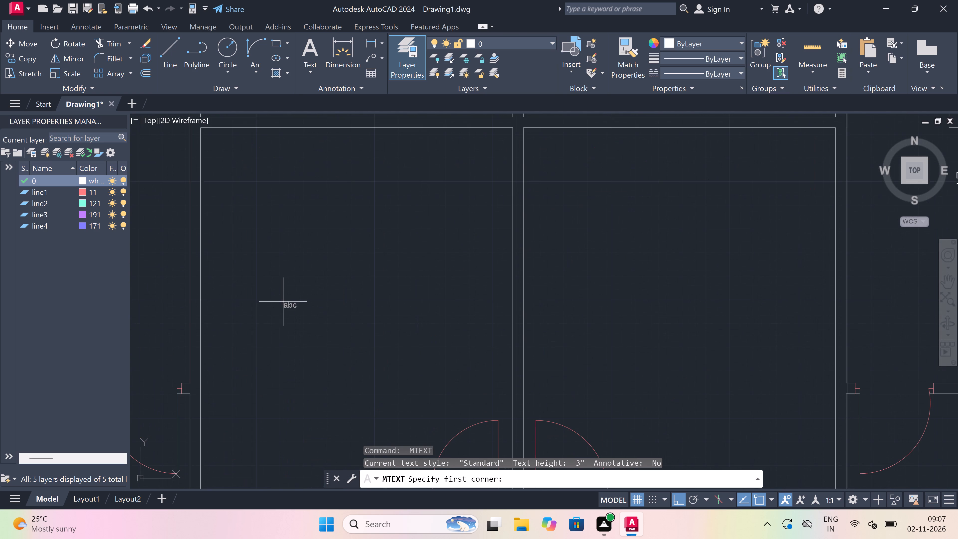
scroll(279, 279, down, 3)
scroll(293, 222, up, 2)
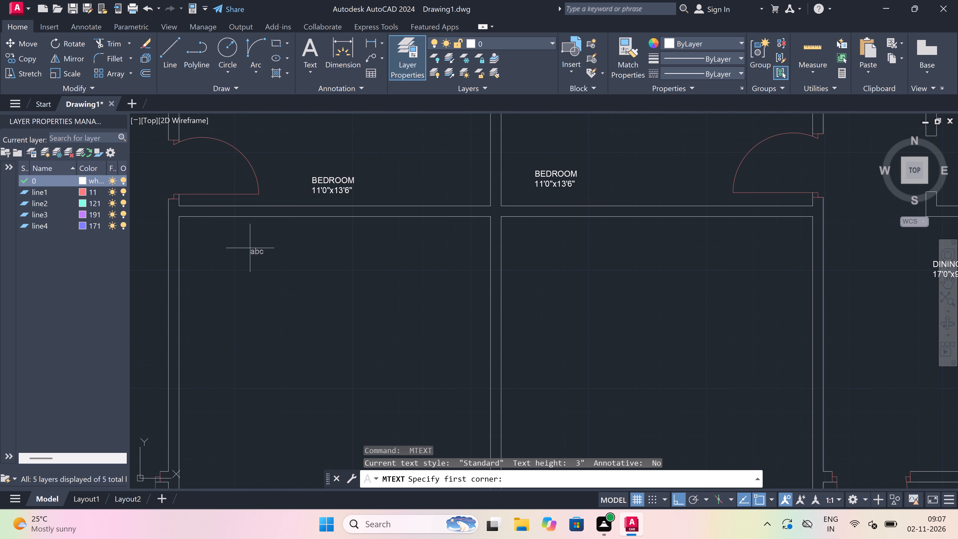
drag(194, 265, 212, 271)
click(609, 277)
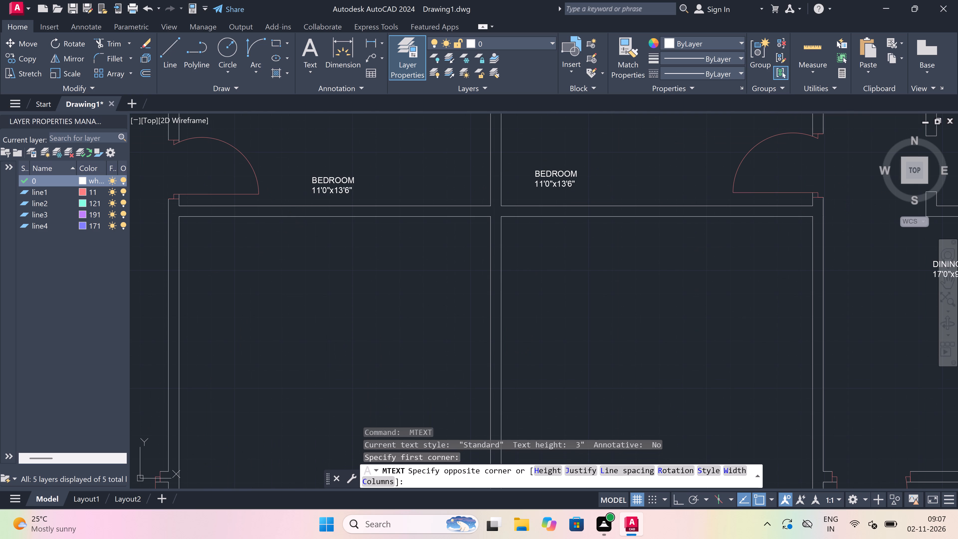
scroll(465, 290, down, 3)
scroll(449, 277, up, 3)
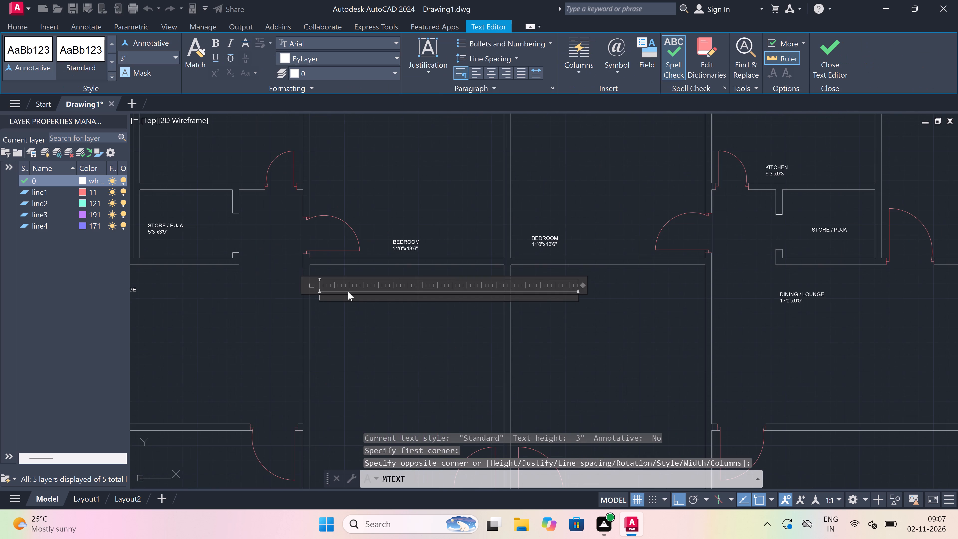
scroll(348, 291, up, 3)
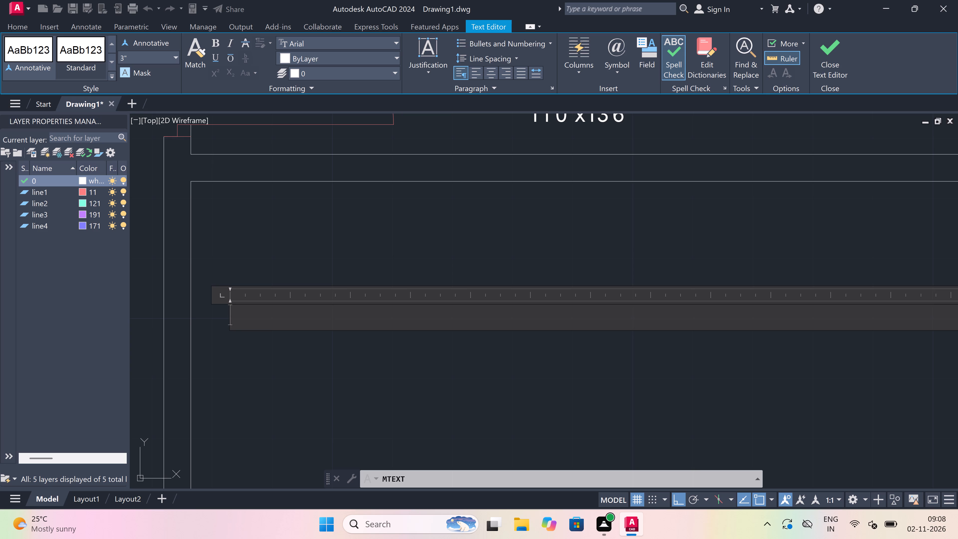
click(524, 0)
scroll(489, 261, down, 2)
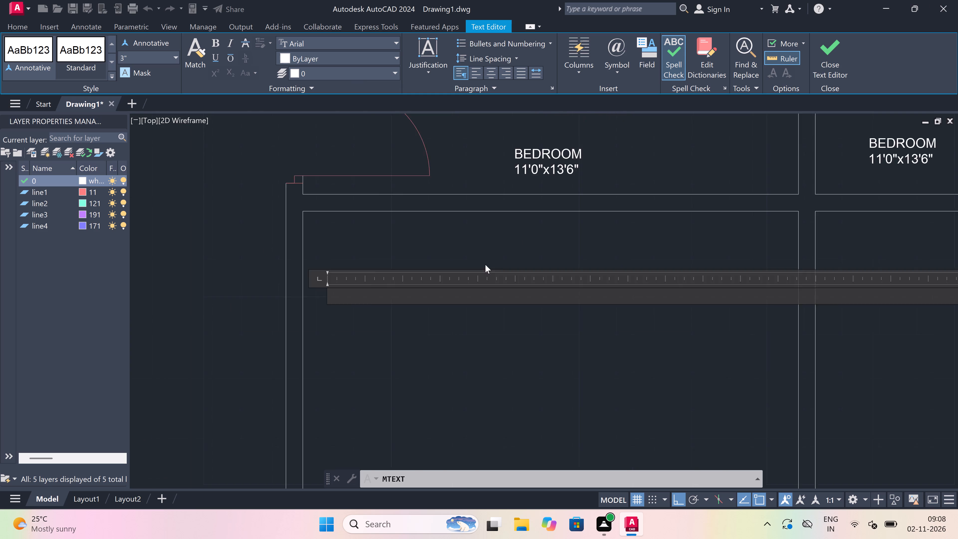
scroll(485, 265, down, 3)
scroll(468, 256, up, 5)
scroll(425, 349, up, 1)
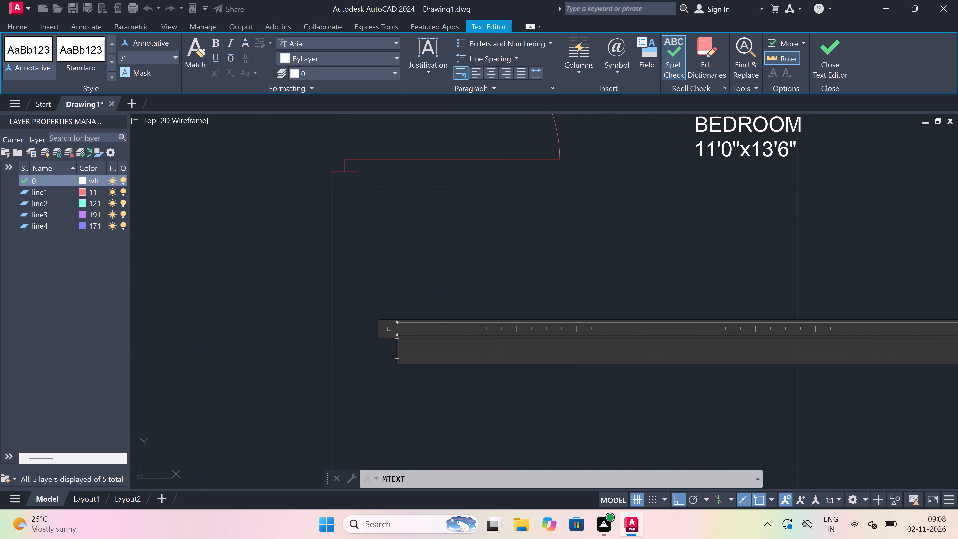
text(DRAWING)
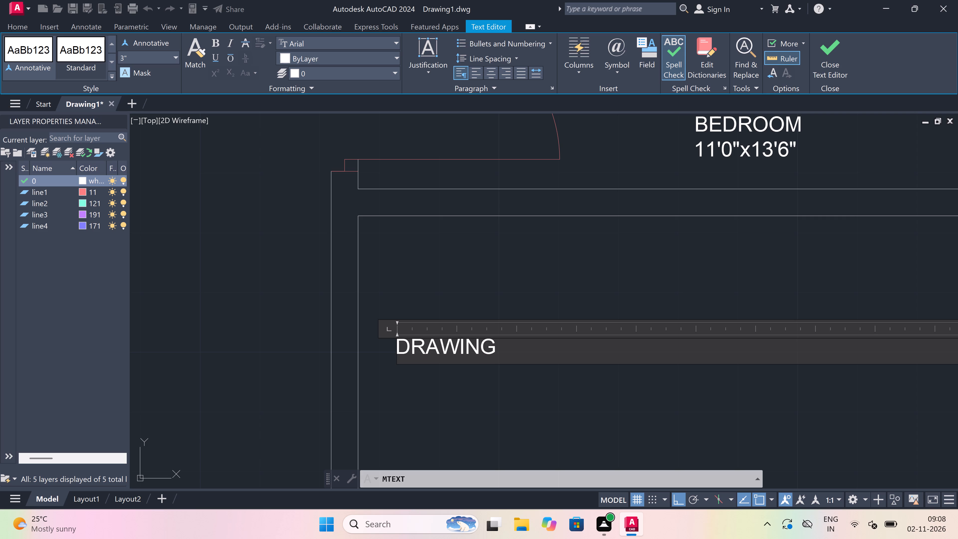
key(Return)
text(11)
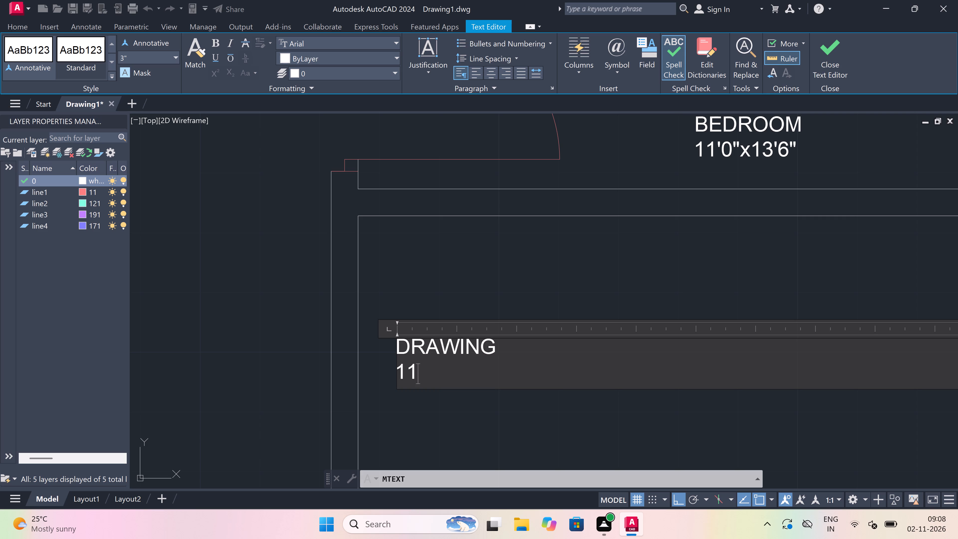
text('0)
text("x)
text(13'1.5")
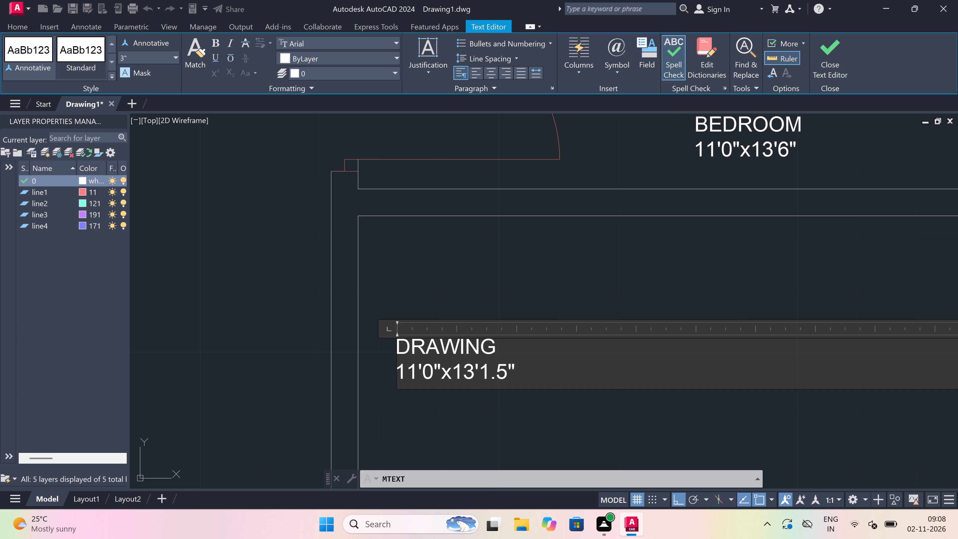
click(488, 234)
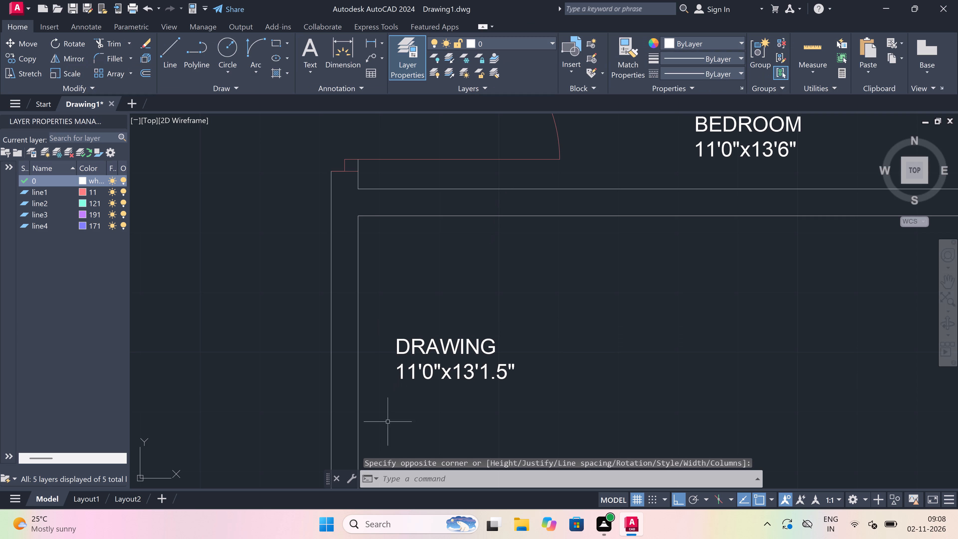
With Ortho off, move the DRAWING label up and right to the room's upper middle, just under the BEDROOM label.
click(433, 355)
click(400, 343)
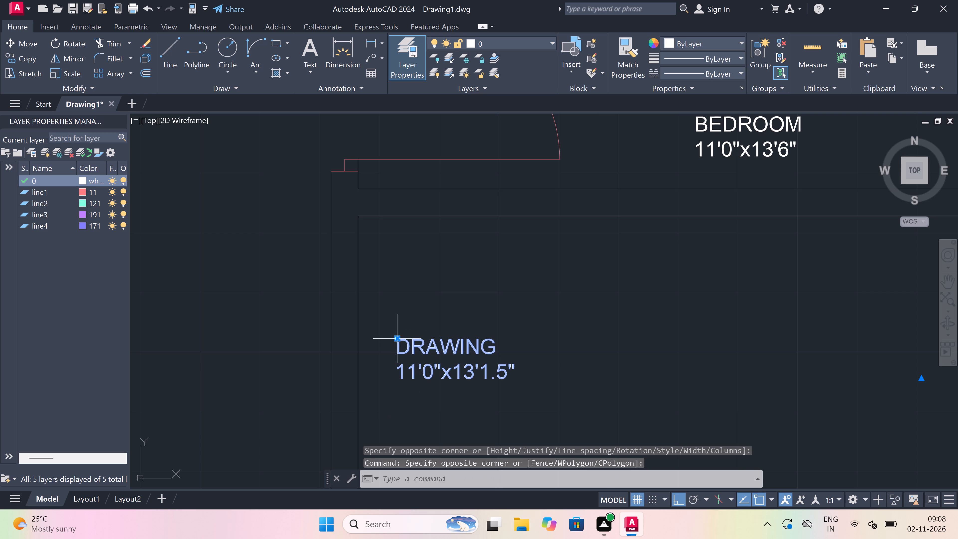
click(396, 340)
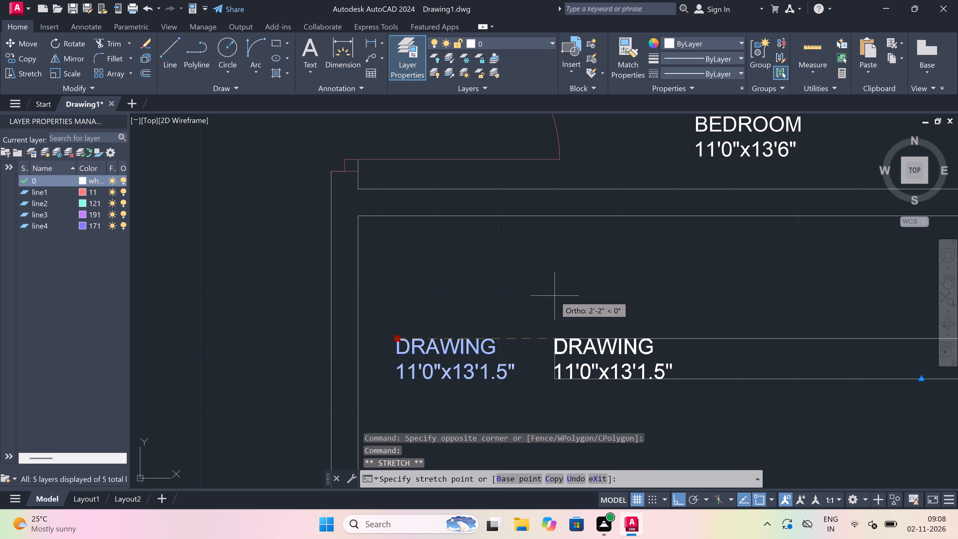
key(F8)
scroll(555, 296, down, 2)
click(597, 289)
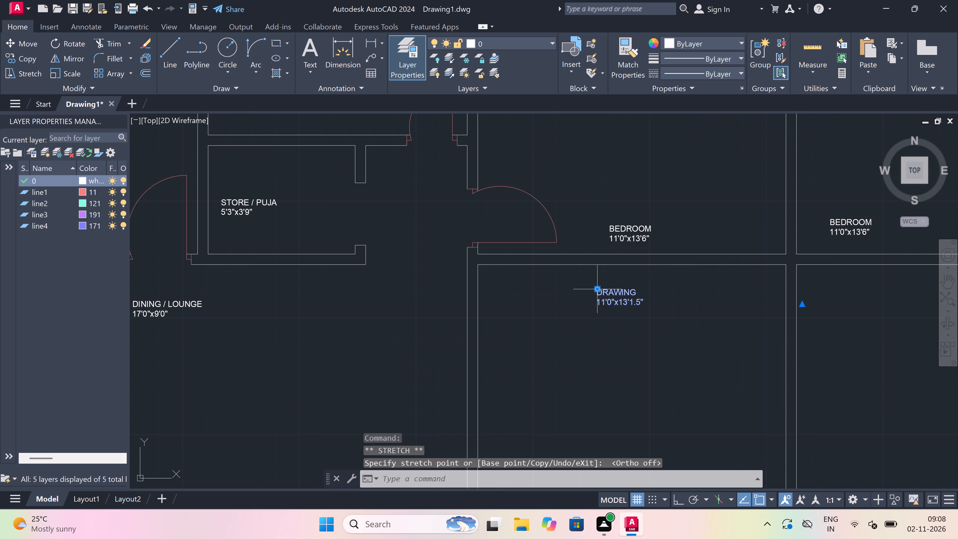
key(Escape)
scroll(354, 307, down, 4)
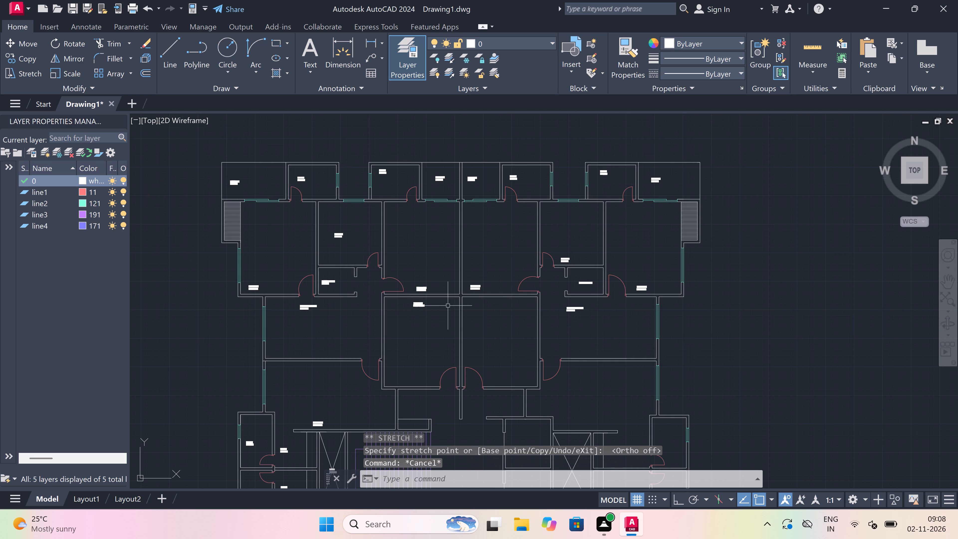
Label the room directly below the right central 11'0"x13'6" bedroom with multiline text "DRAWING" and 11'0"x13'1.5" on a second line.
key(space)
scroll(494, 302, up, 3)
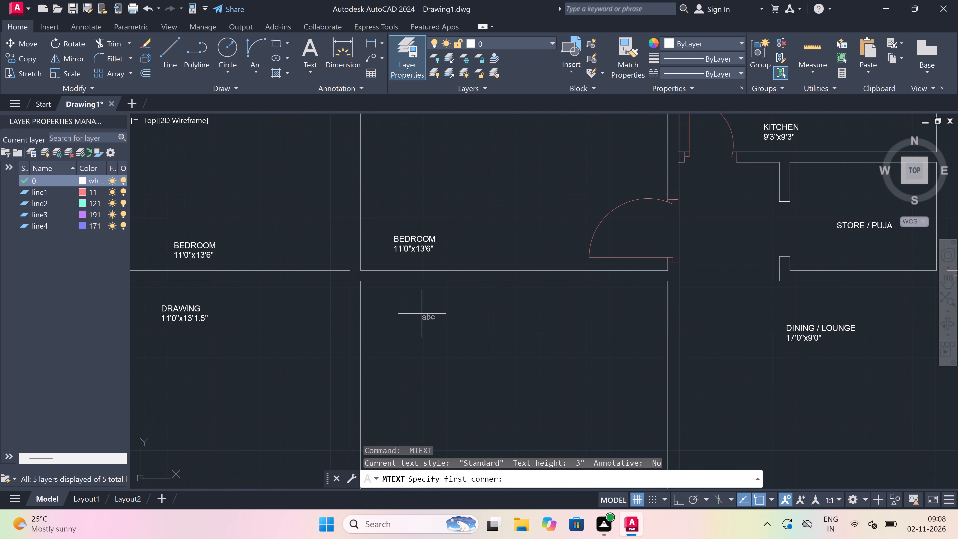
drag(423, 311, 460, 315)
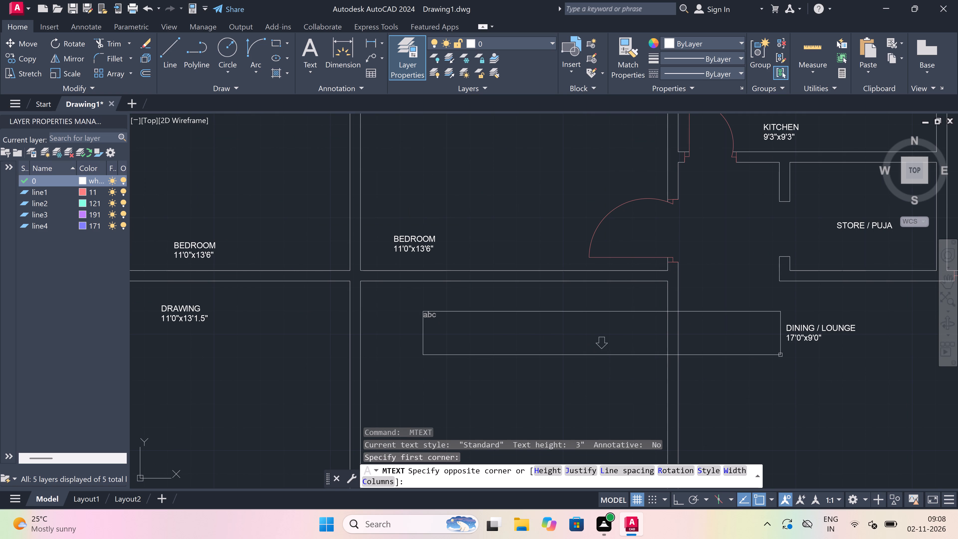
click(780, 355)
scroll(426, 283, up, 2)
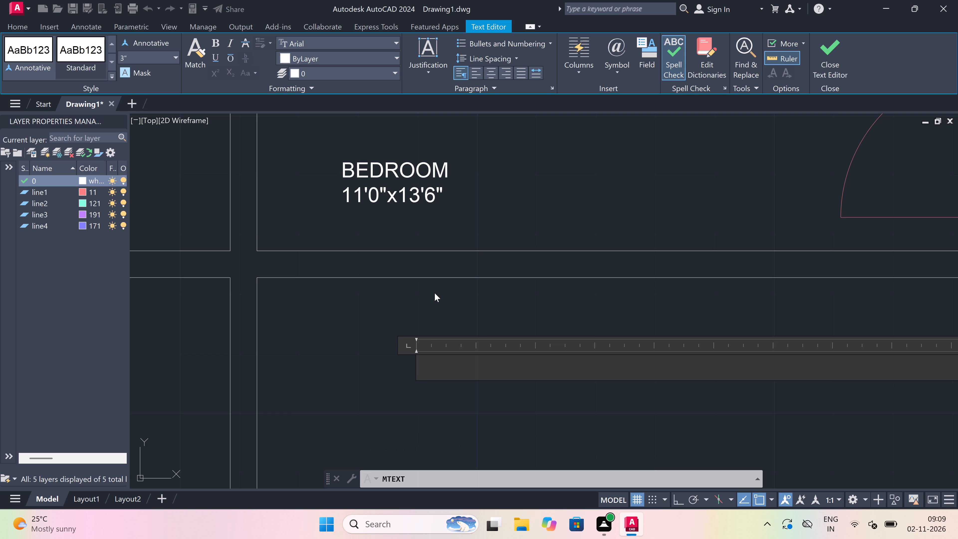
text(DRAWING)
key(Return)
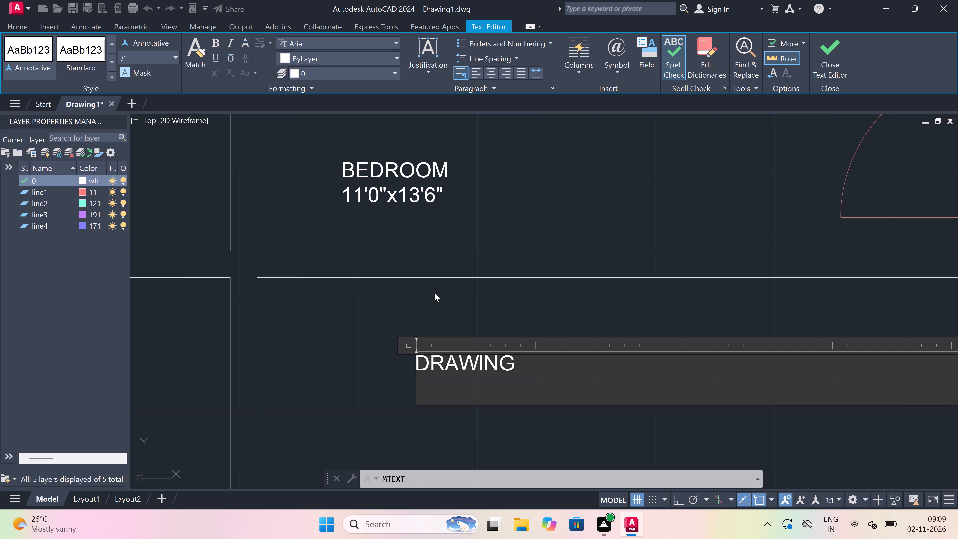
text(11'0)
key(x)
text(13)
text('1.5")
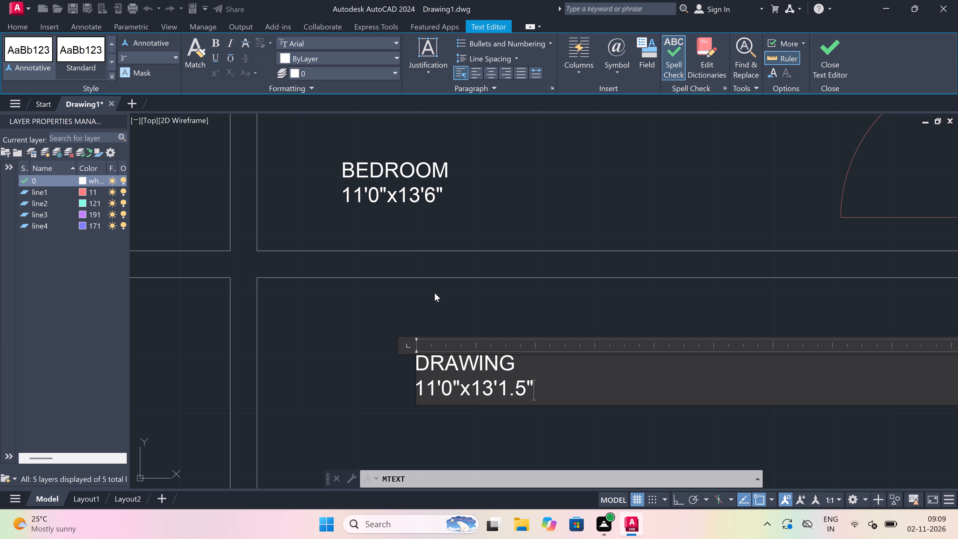
click(435, 293)
Label the room just above the right-hand crossed shaft with multiline text "BEDROOM" and 16'0"x10'0" on a second line.
key(space)
scroll(436, 293, down, 5)
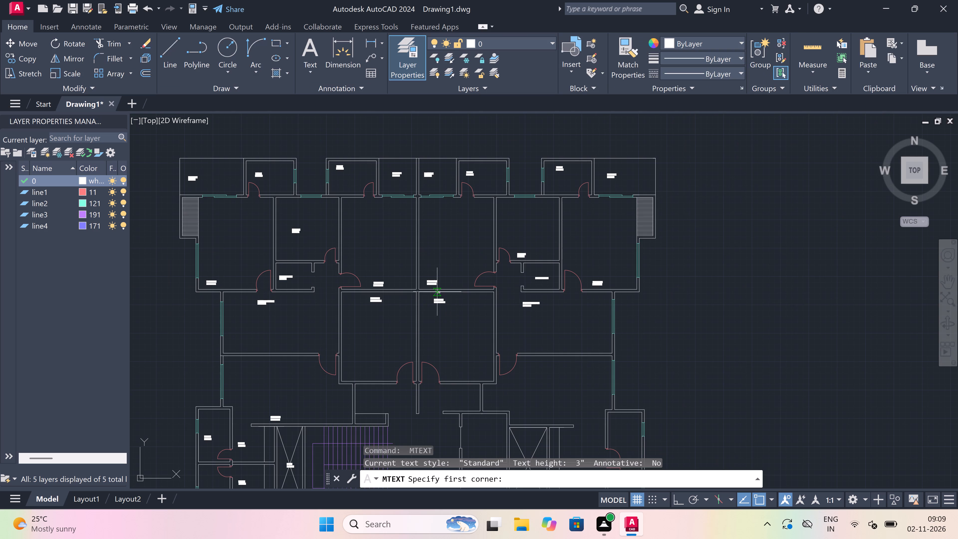
scroll(437, 292, down, 2)
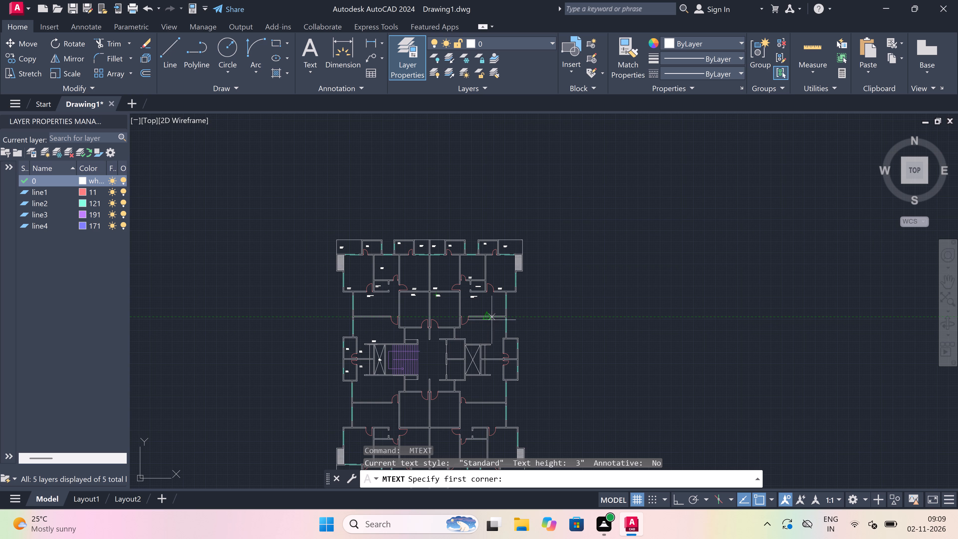
scroll(480, 312, up, 3)
scroll(461, 316, down, 3)
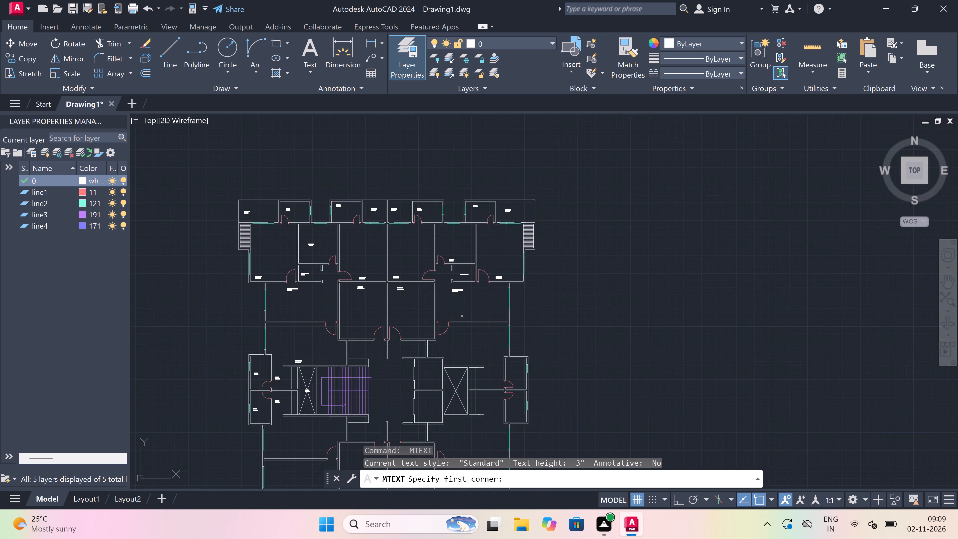
scroll(447, 355, up, 1)
scroll(467, 331, up, 4)
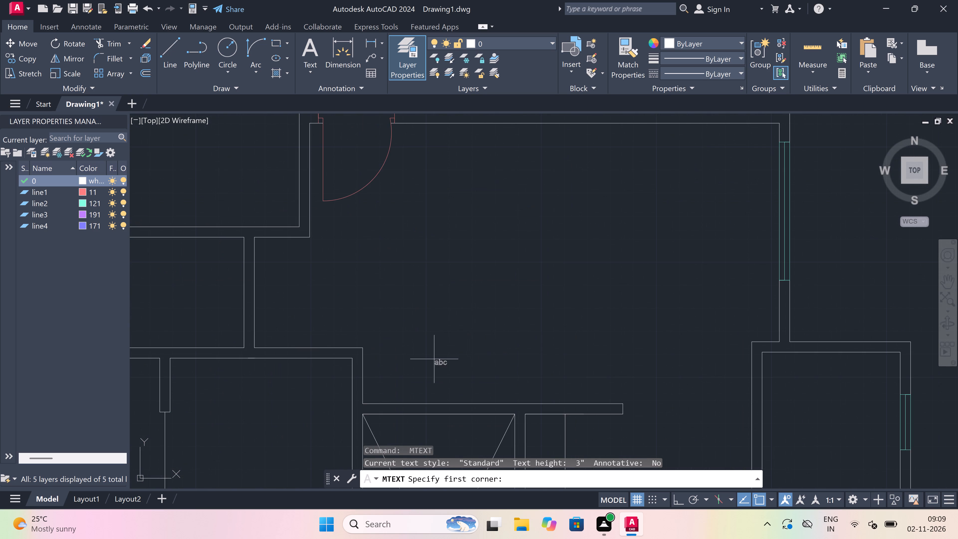
drag(404, 370, 409, 370)
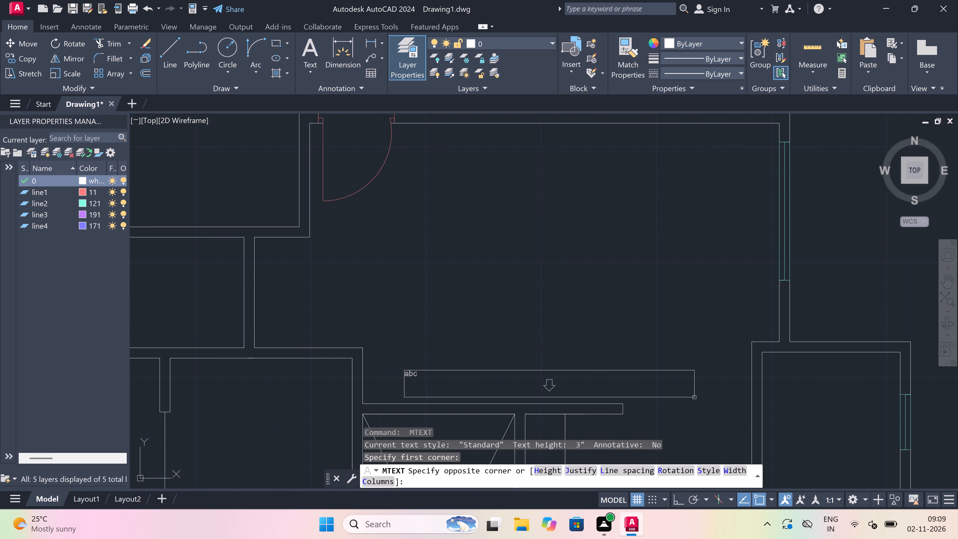
click(784, 371)
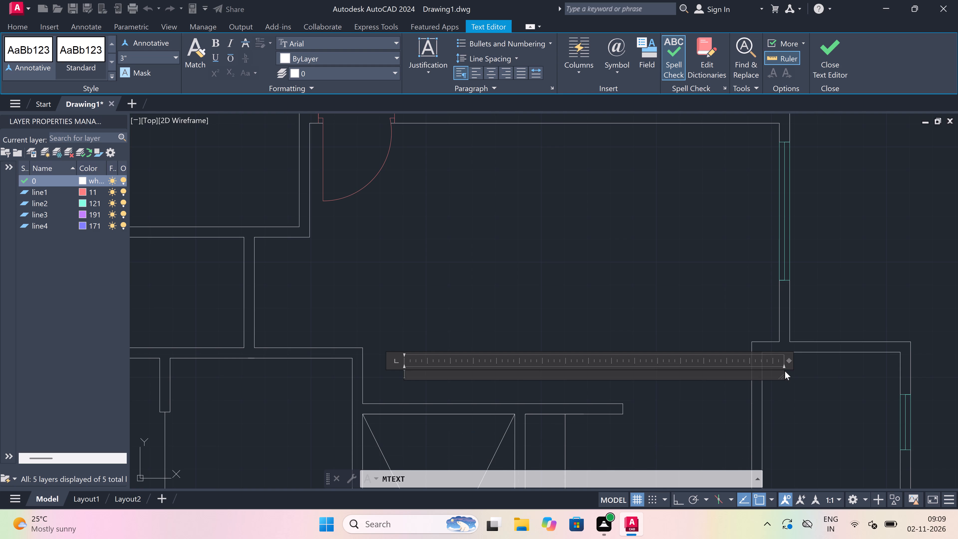
text(BEDROOM)
key(Return)
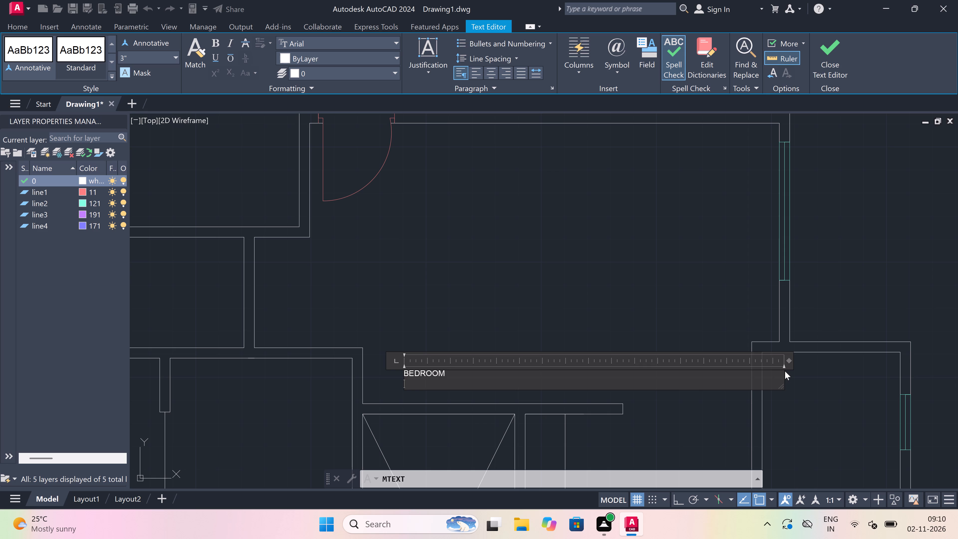
text(16'0)
text("x)
text(10'0")
click(500, 294)
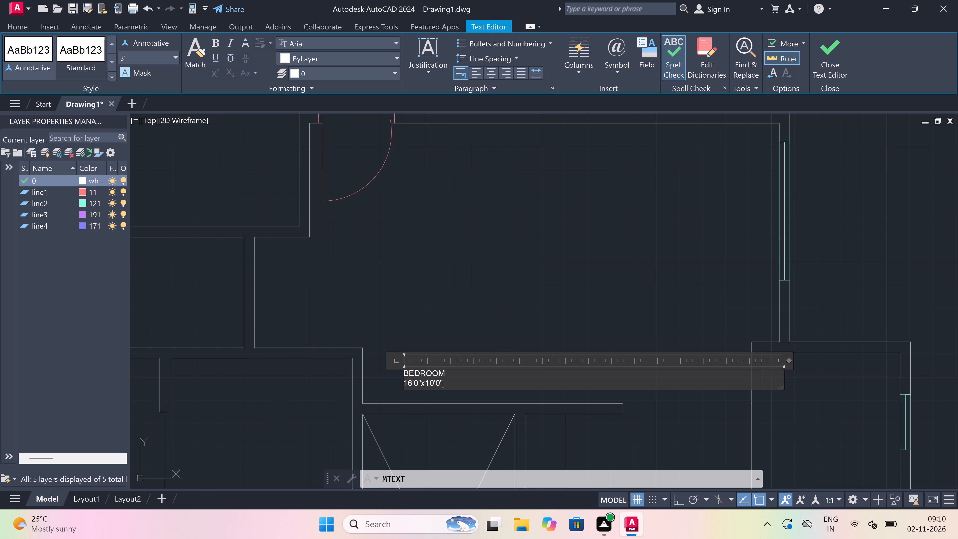
Label the upper small room on the plan's right side, east of the crossed shaft, with multiline text "TOILET" and 5'0"x7'9" below.
scroll(499, 291, down, 9)
scroll(520, 310, up, 4)
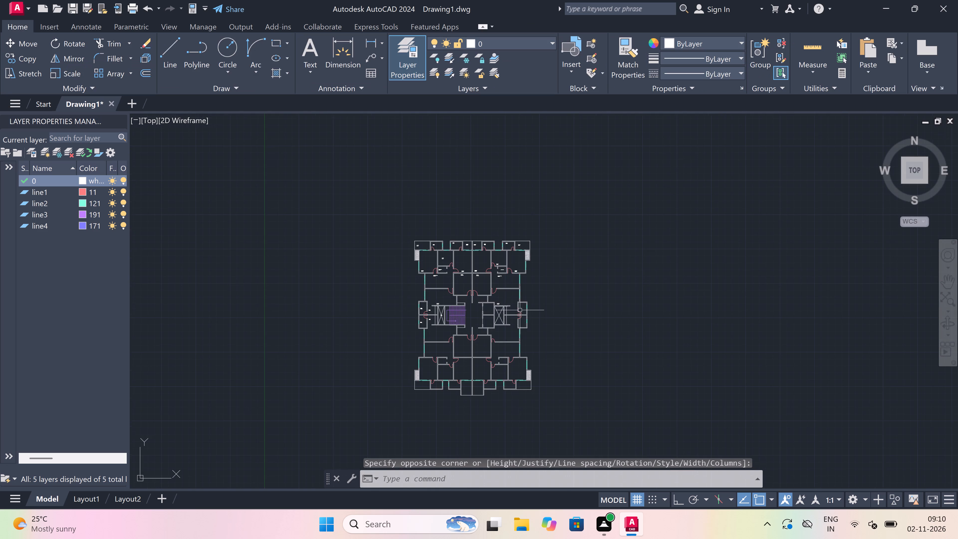
scroll(522, 303, up, 2)
key(space)
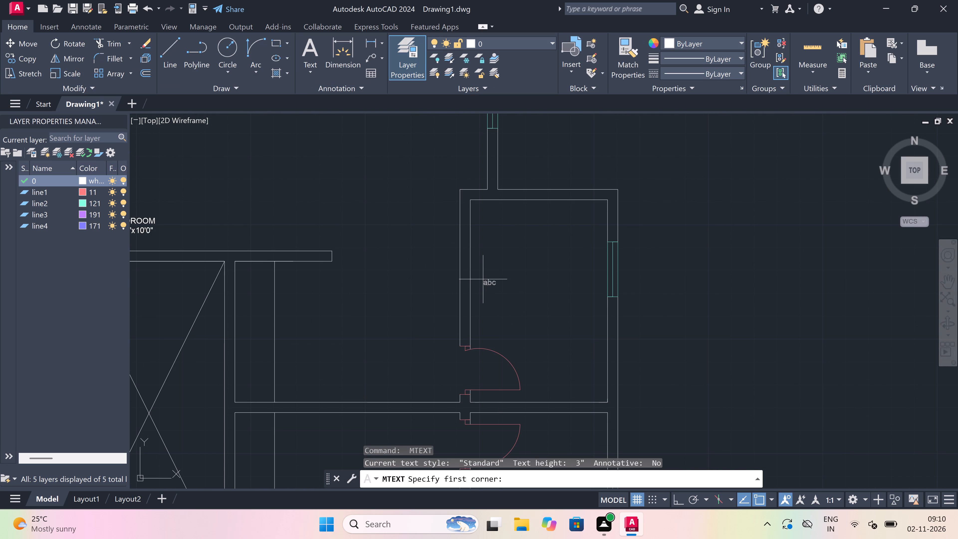
drag(487, 278, 508, 278)
click(785, 281)
scroll(702, 235, up, 1)
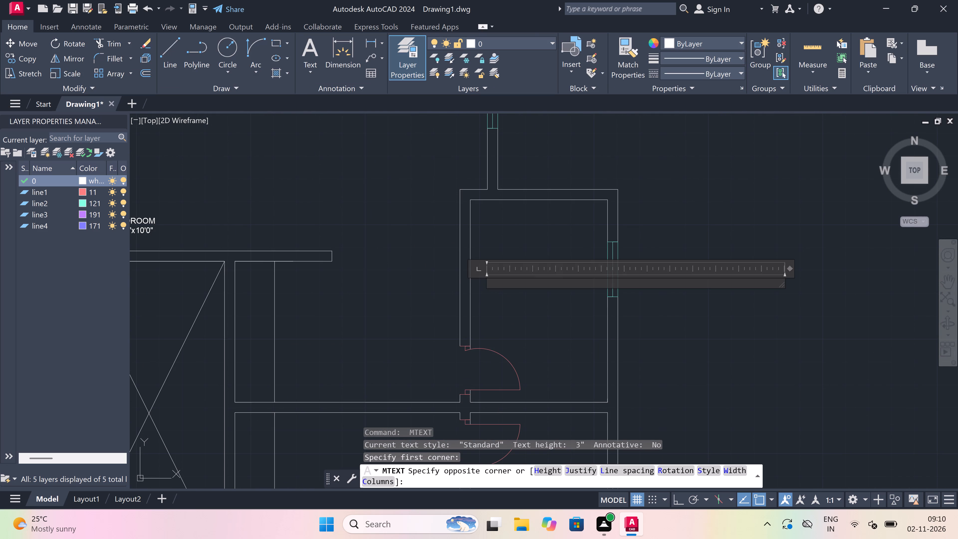
scroll(701, 235, up, 1)
scroll(582, 241, up, 1)
scroll(423, 270, down, 3)
scroll(405, 273, up, 2)
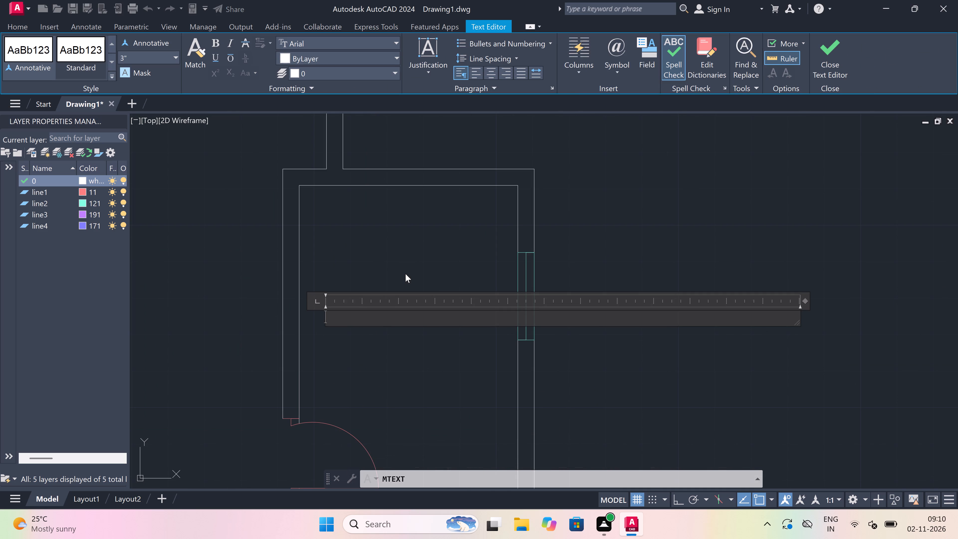
text(TOILET)
key(Return)
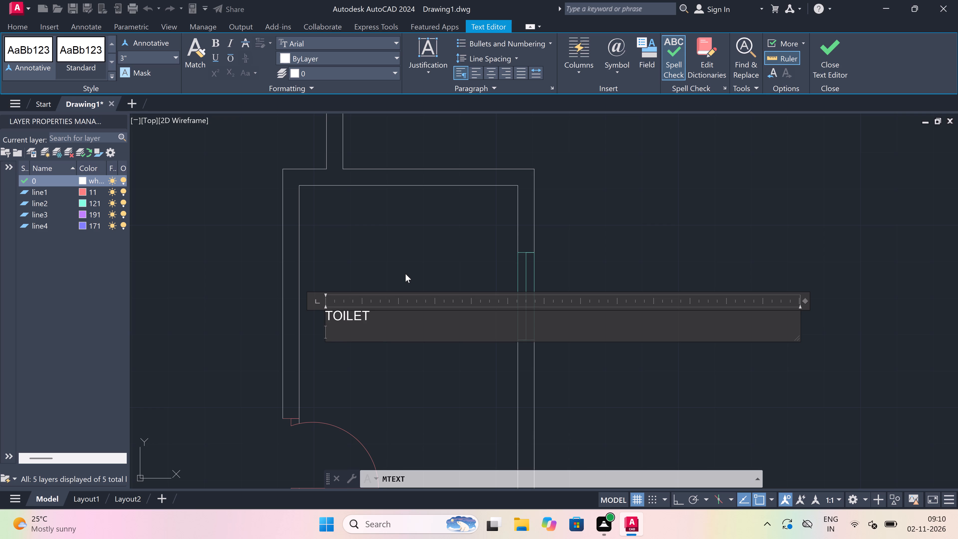
text(5'0)
text("x)
text(7'9")
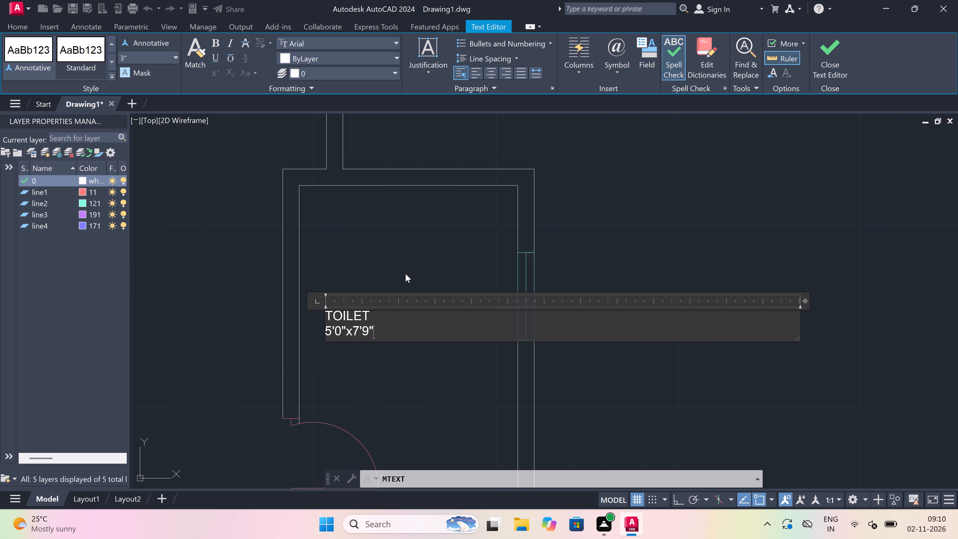
click(405, 274)
Label the area between the right-hand crossed shaft and the new TOILET label's room with multiline text "DRESS" and 6'9"x3'9" below.
key(space)
scroll(406, 274, down, 5)
scroll(297, 317, up, 1)
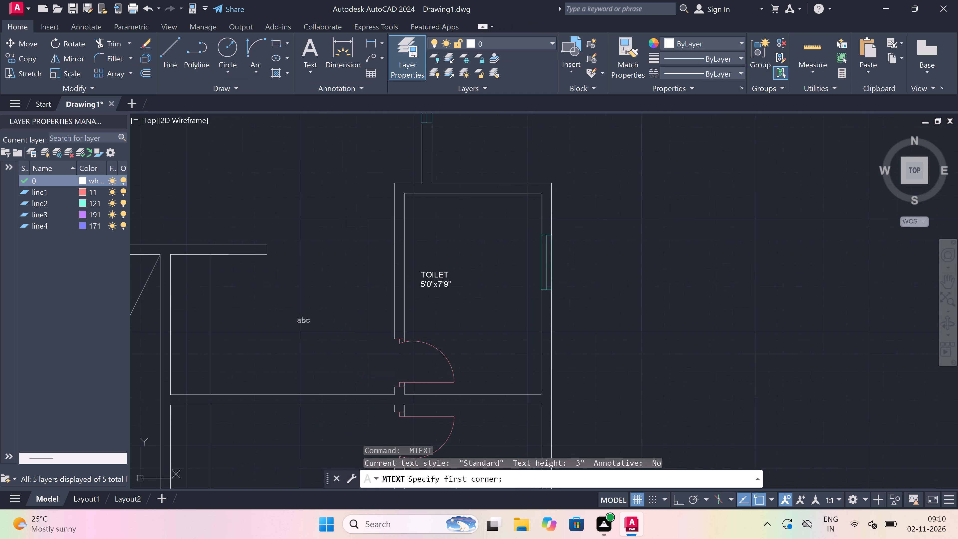
scroll(297, 316, up, 1)
drag(191, 341, 214, 341)
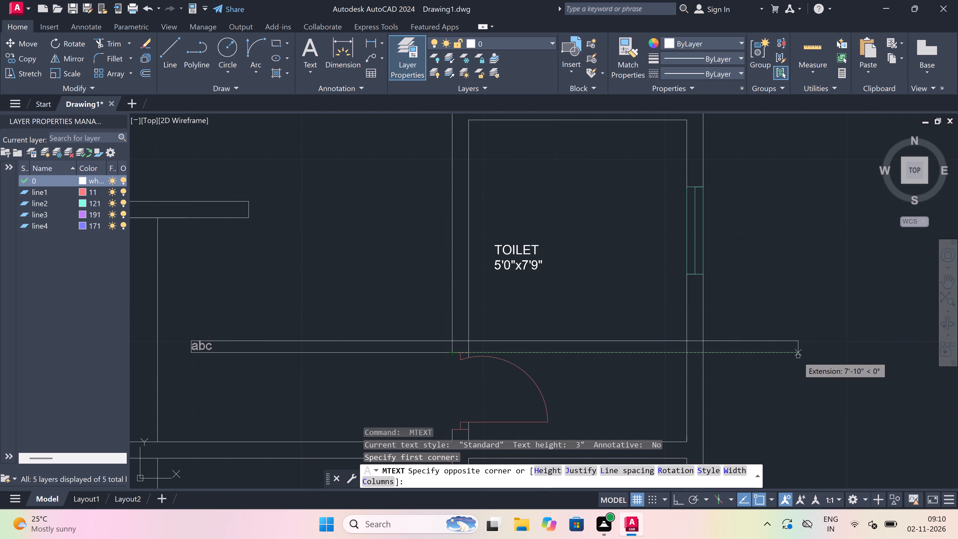
click(798, 354)
scroll(434, 339, down, 4)
scroll(344, 334, up, 2)
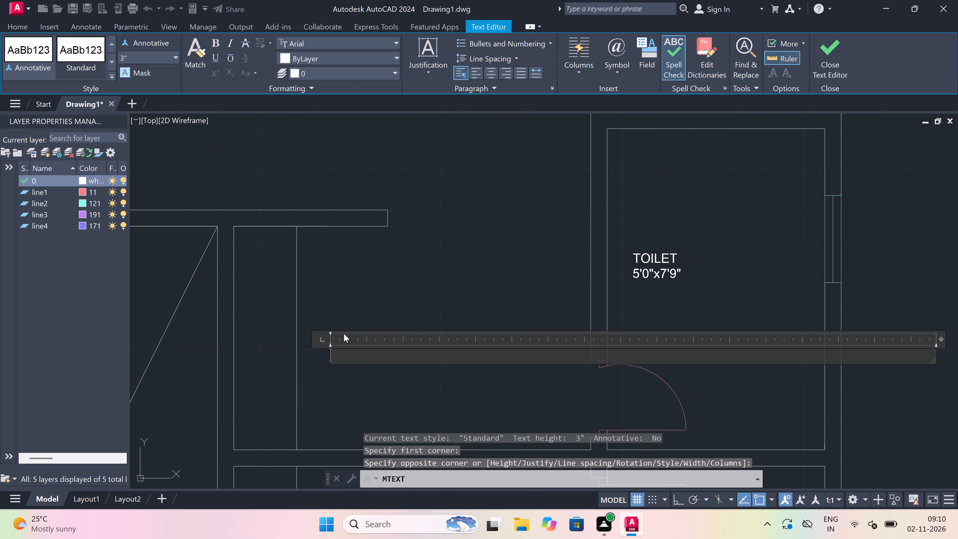
text(DRESS)
key(Return)
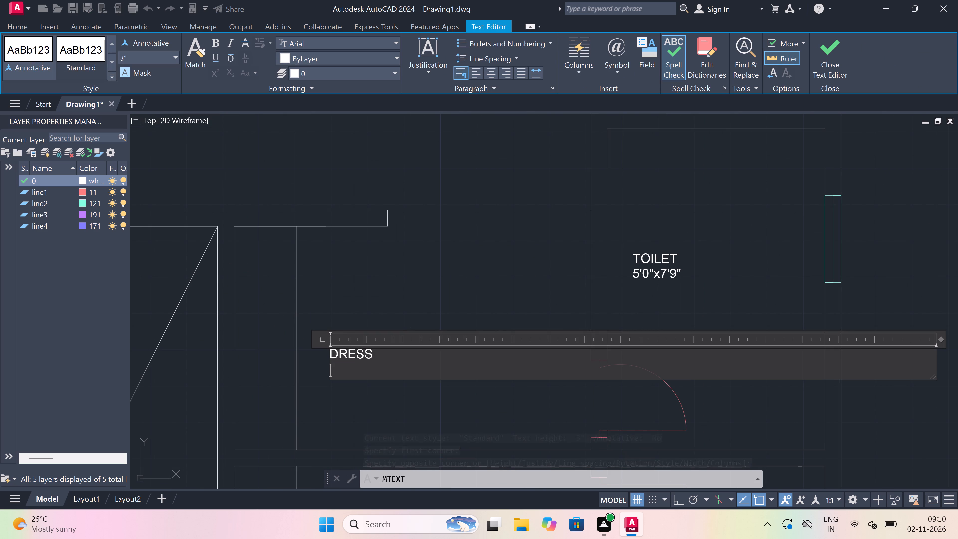
text(6'9)
text("x)
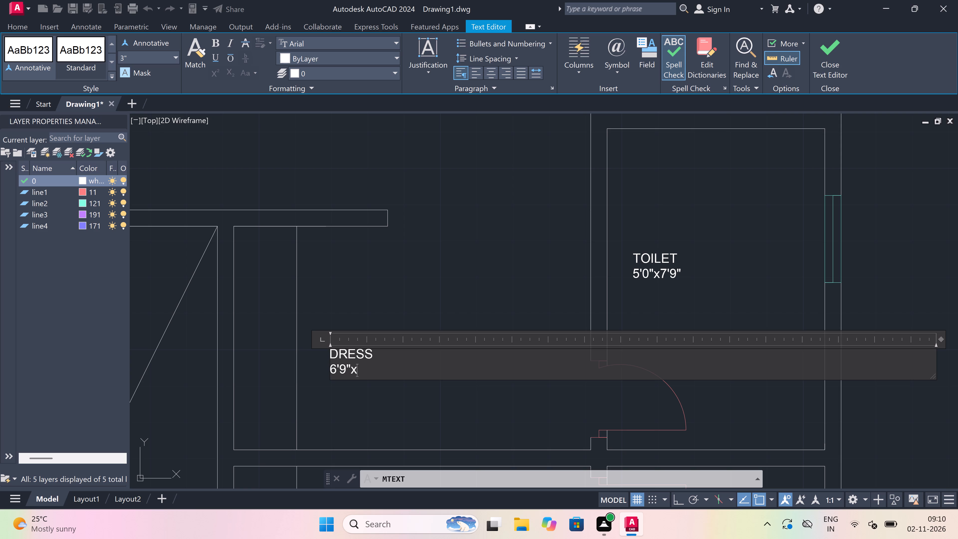
text(3'9")
click(378, 295)
Label the area directly below the upper DRESS area, east of the right-hand crossed shaft, with multiline text "DRESS" and 6'9"x3'9" below.
scroll(378, 295, down, 8)
scroll(373, 334, up, 4)
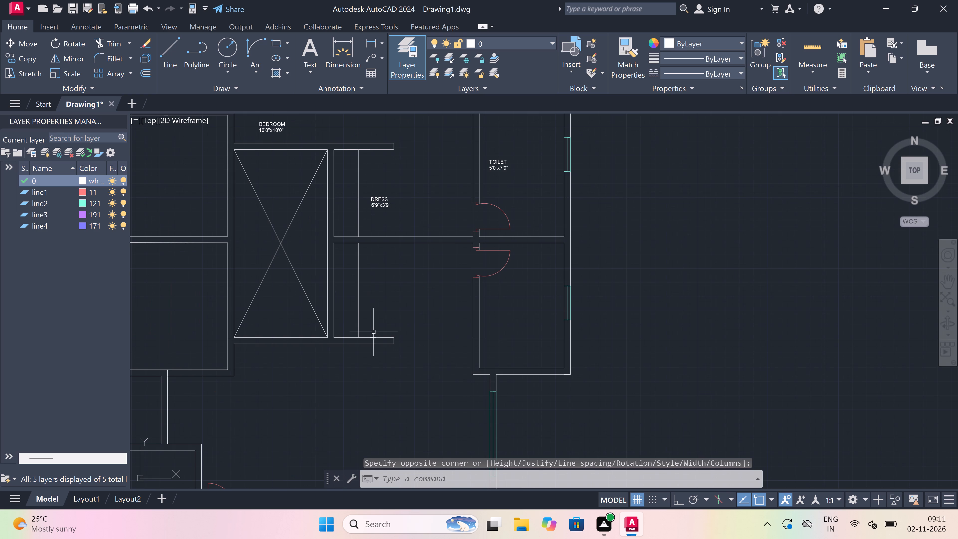
key(space)
scroll(376, 270, up, 1)
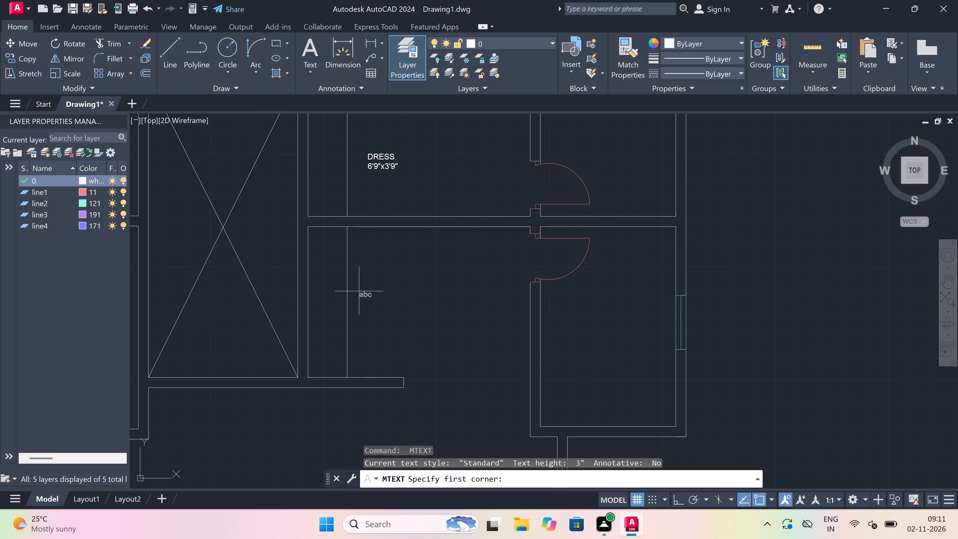
drag(361, 289, 371, 292)
click(646, 328)
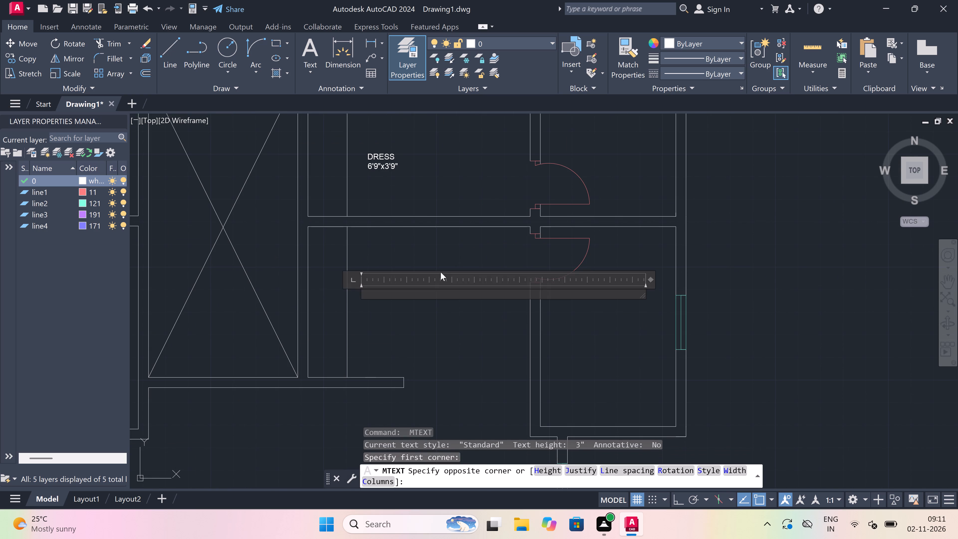
scroll(431, 269, up, 1)
scroll(351, 269, up, 3)
scroll(354, 277, down, 3)
scroll(355, 279, up, 1)
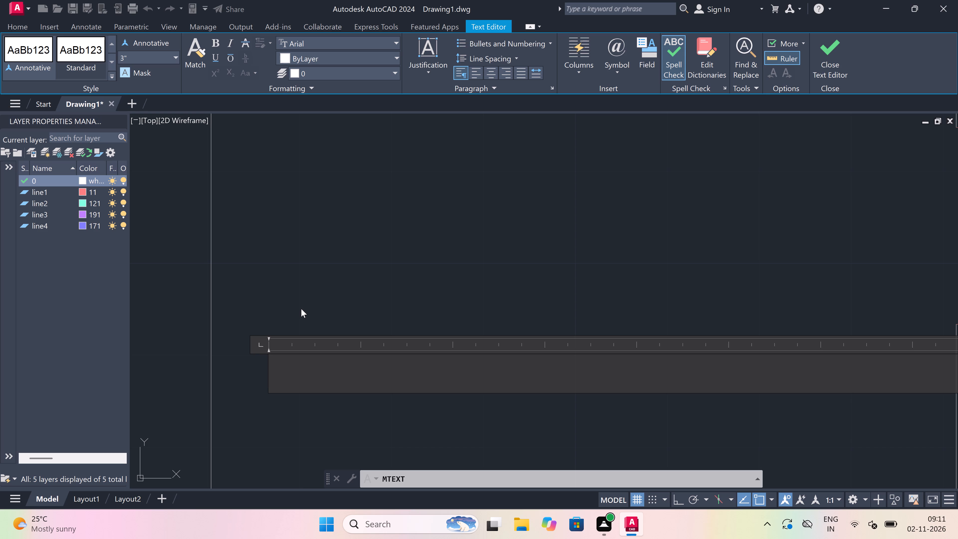
scroll(301, 309, down, 5)
scroll(320, 309, up, 3)
scroll(320, 309, down, 2)
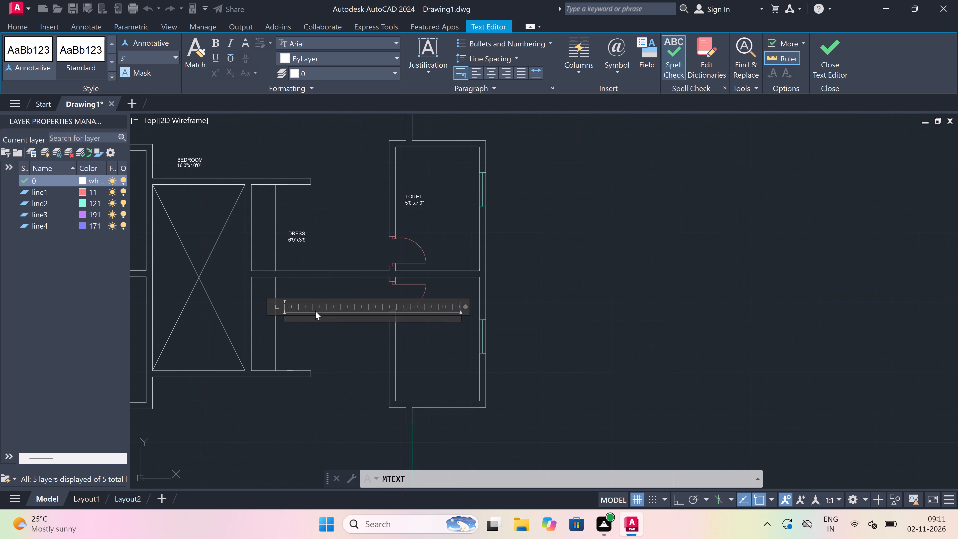
scroll(277, 314, up, 4)
scroll(341, 330, down, 3)
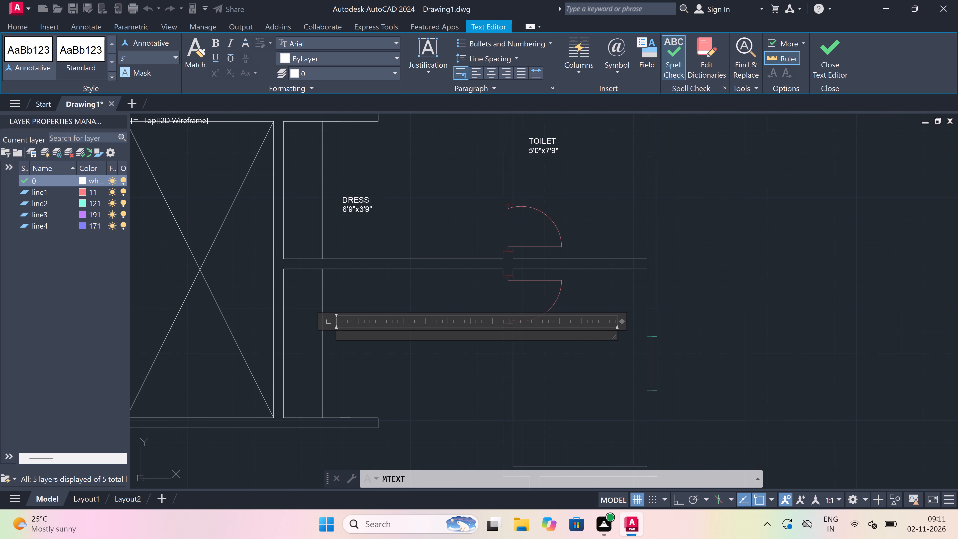
scroll(375, 337, up, 2)
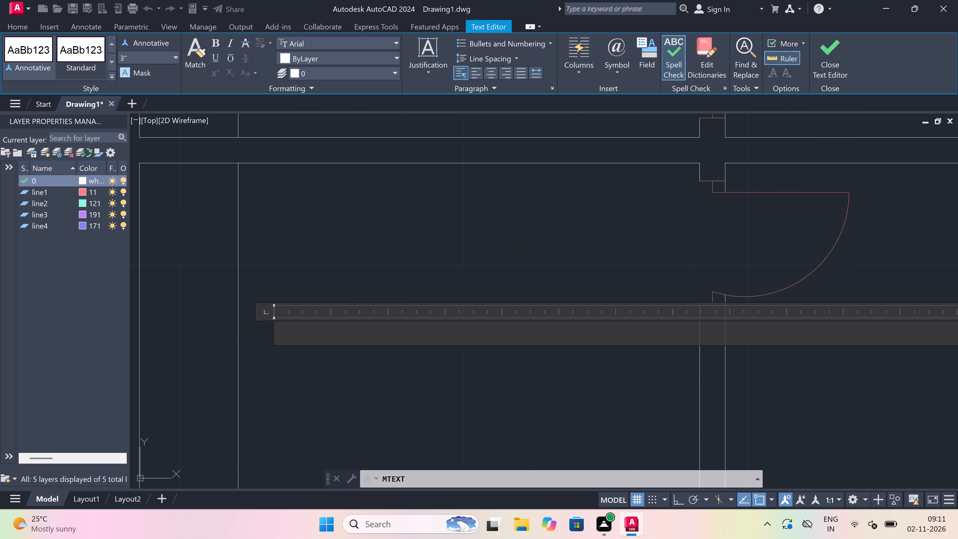
scroll(369, 291, down, 4)
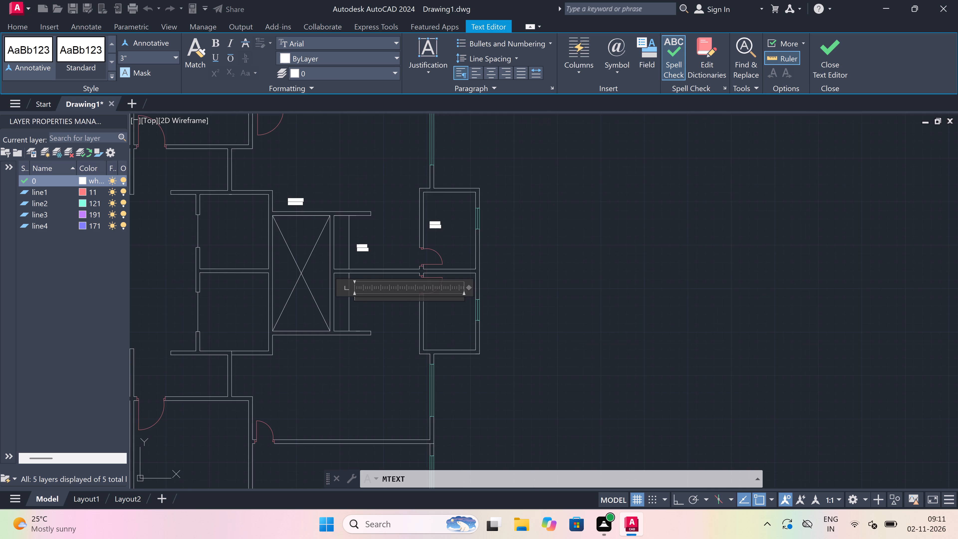
scroll(358, 295, up, 4)
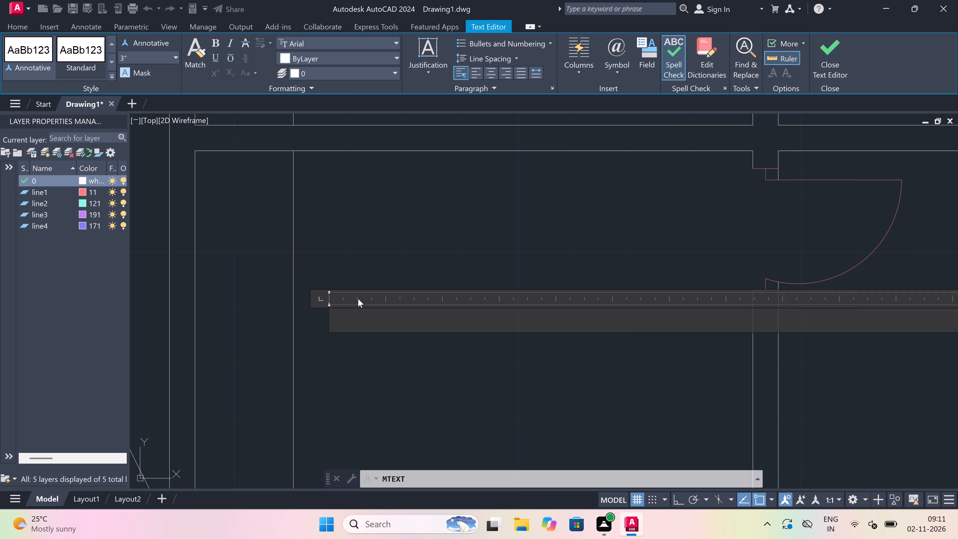
scroll(358, 299, down, 3)
scroll(358, 299, up, 2)
scroll(358, 299, down, 2)
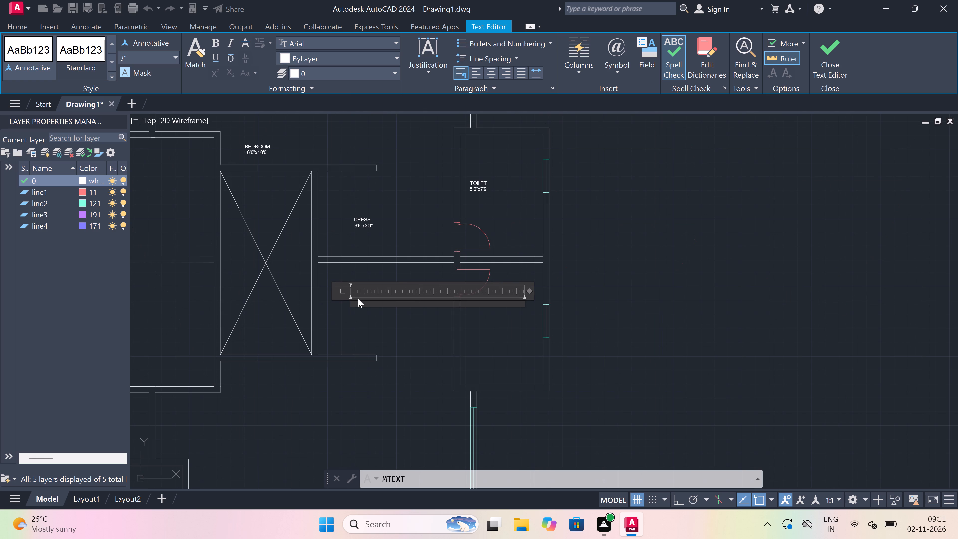
scroll(358, 299, up, 2)
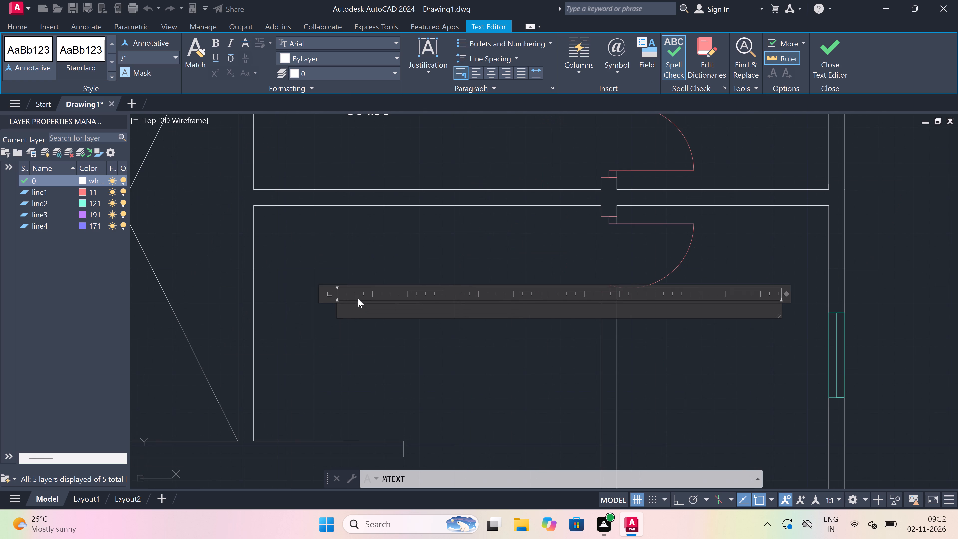
text(DRESS)
key(Return)
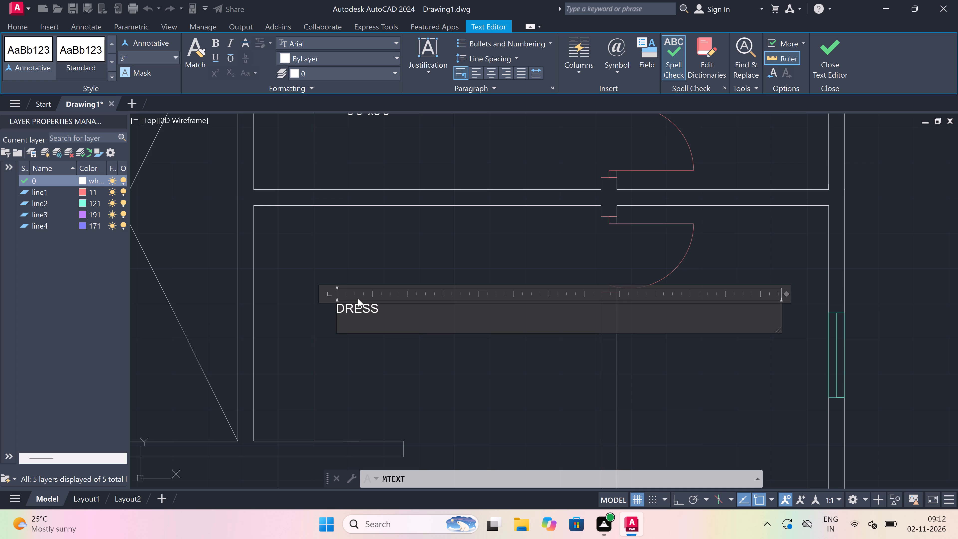
text(6'9)
text("x)
text(3'9")
drag(377, 368, 379, 366)
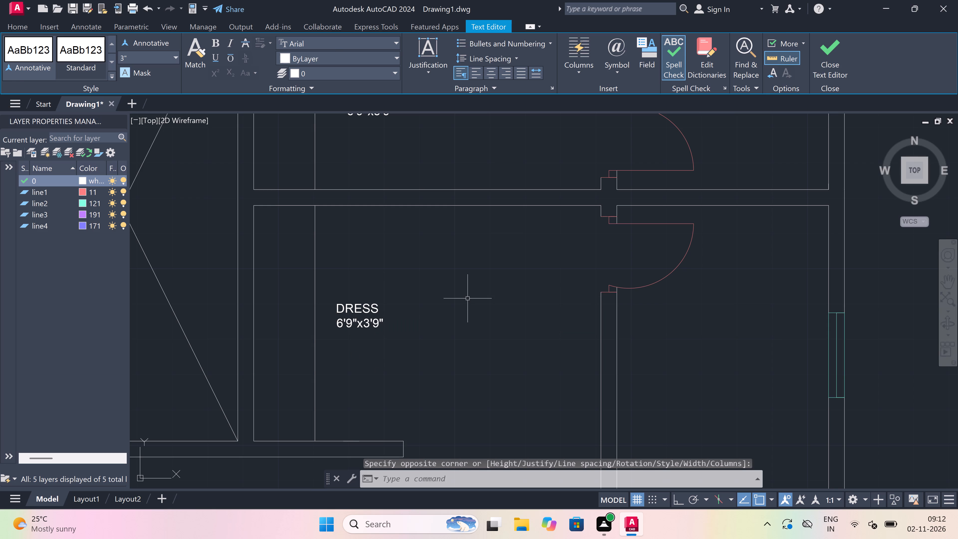
Start a multiline text box in the room just below the right-hand crossed shaft, spanning towards the room's east wall.
key(space)
scroll(532, 238, down, 6)
scroll(508, 270, up, 1)
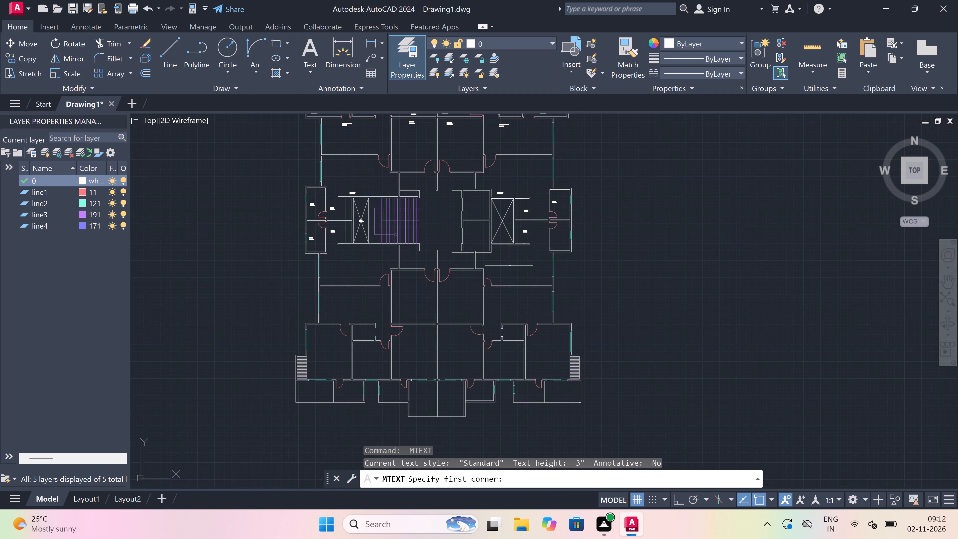
scroll(509, 255, up, 4)
scroll(463, 237, up, 2)
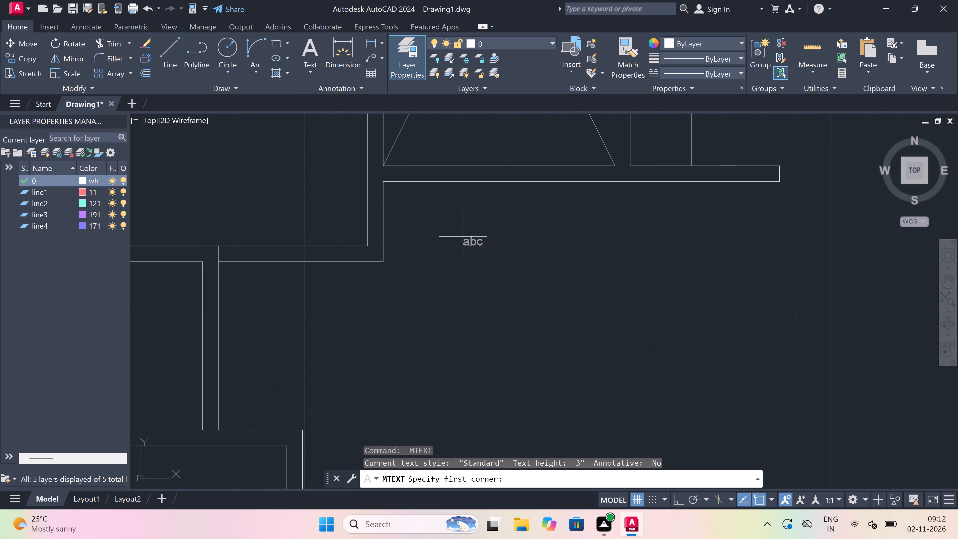
click(457, 231)
scroll(616, 253, down, 3)
scroll(704, 250, up, 4)
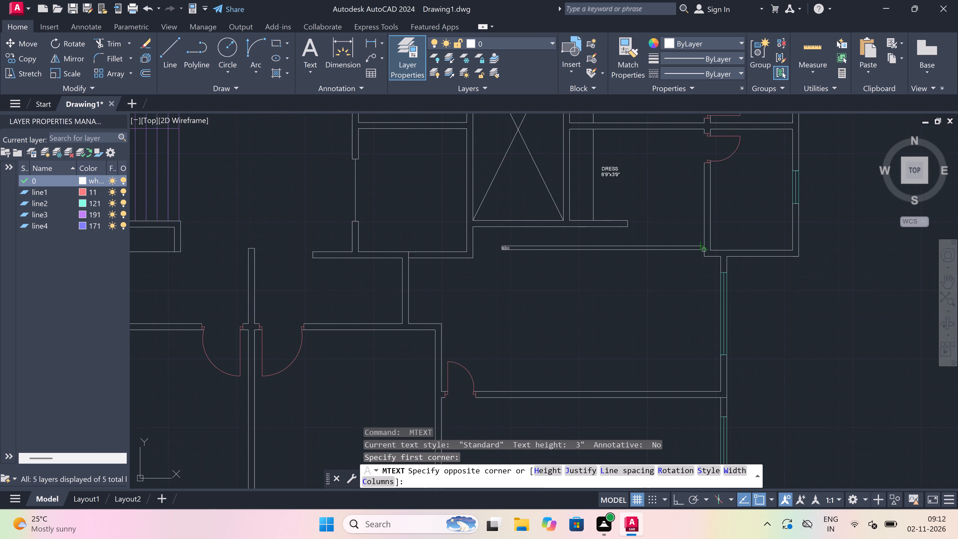
click(779, 270)
scroll(779, 270, down, 4)
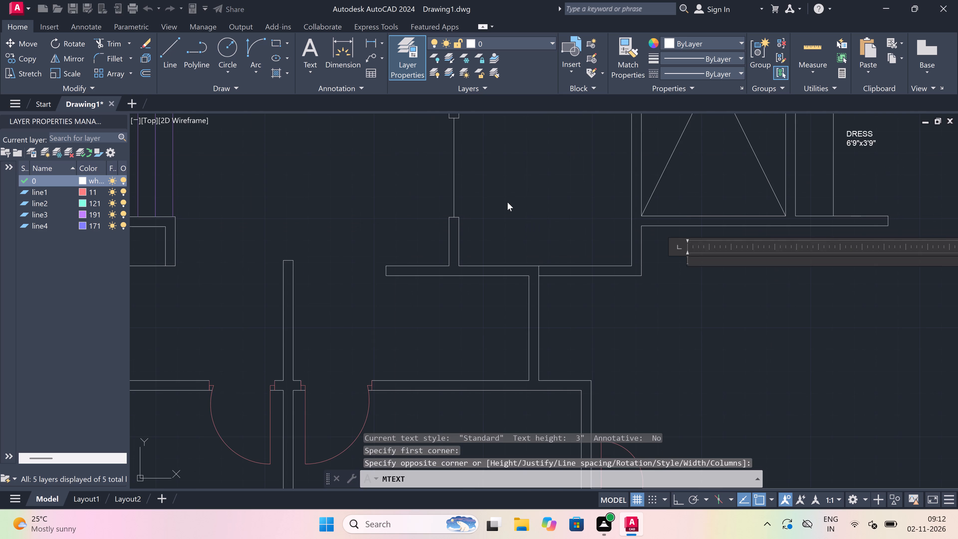
scroll(505, 204, down, 3)
scroll(578, 217, up, 4)
scroll(400, 176, up, 3)
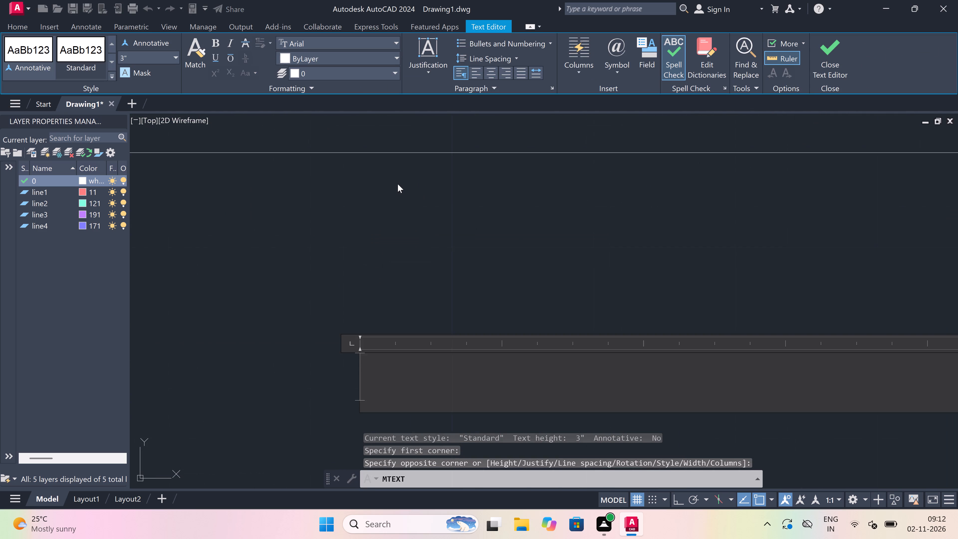
scroll(398, 184, down, 5)
scroll(400, 206, up, 4)
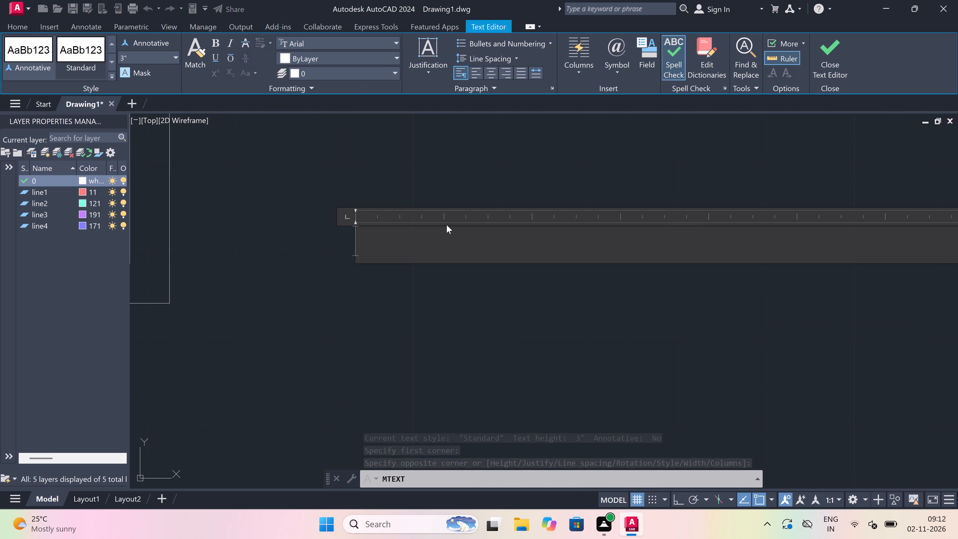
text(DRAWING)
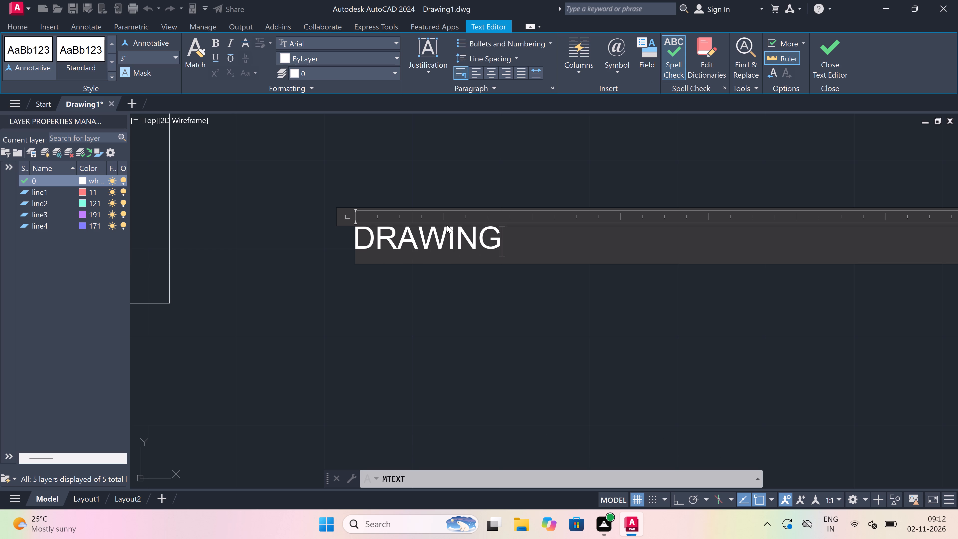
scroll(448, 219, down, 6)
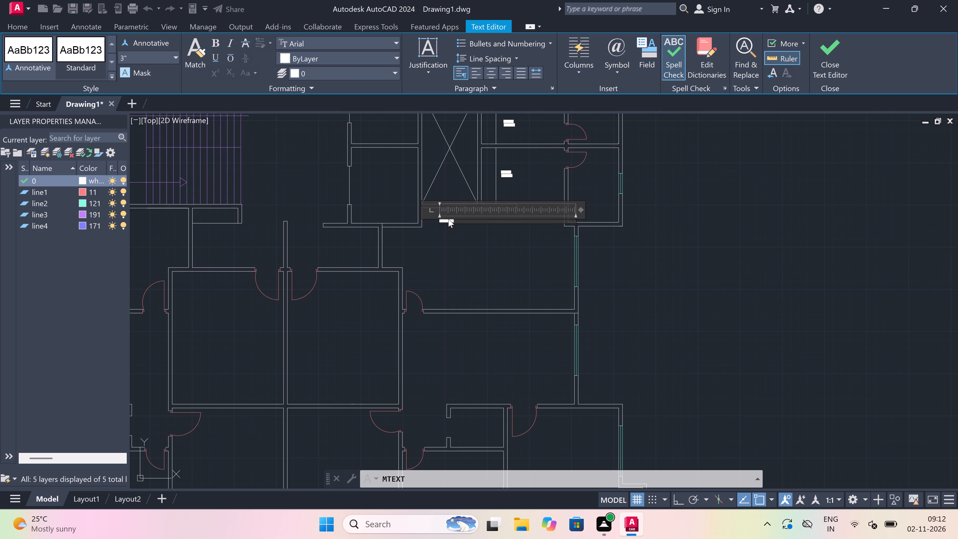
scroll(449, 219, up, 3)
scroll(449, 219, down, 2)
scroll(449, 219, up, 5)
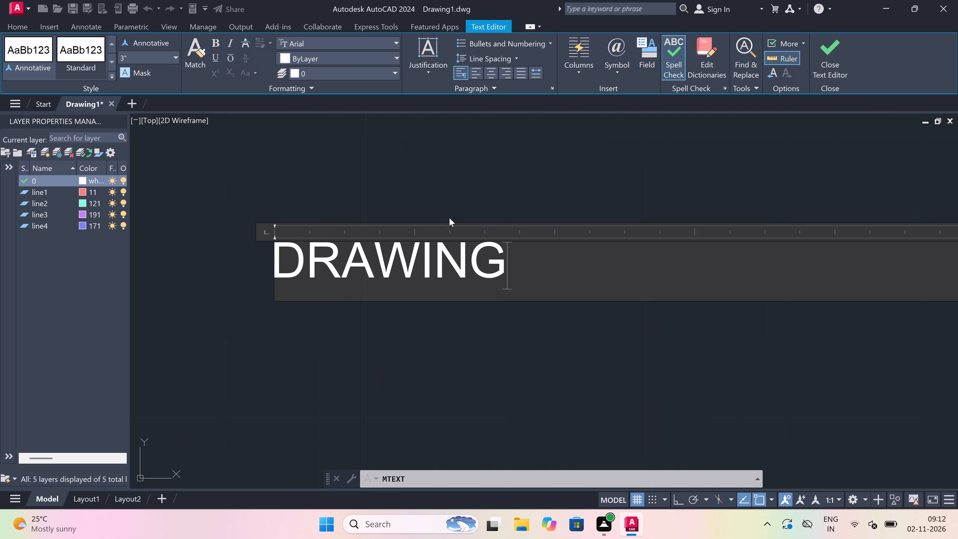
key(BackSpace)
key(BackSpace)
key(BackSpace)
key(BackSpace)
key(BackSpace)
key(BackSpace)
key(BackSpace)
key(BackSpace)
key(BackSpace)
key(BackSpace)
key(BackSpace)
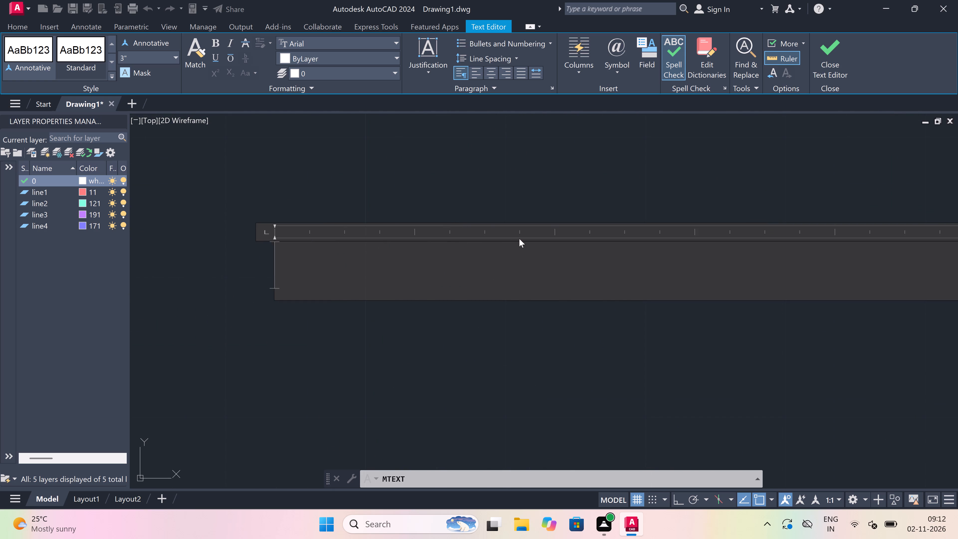
Enter "BEDROOM" in the open text box below the right-hand crossed shaft and begin its second line with 17'0".
text(BEDROOM)
key(Return)
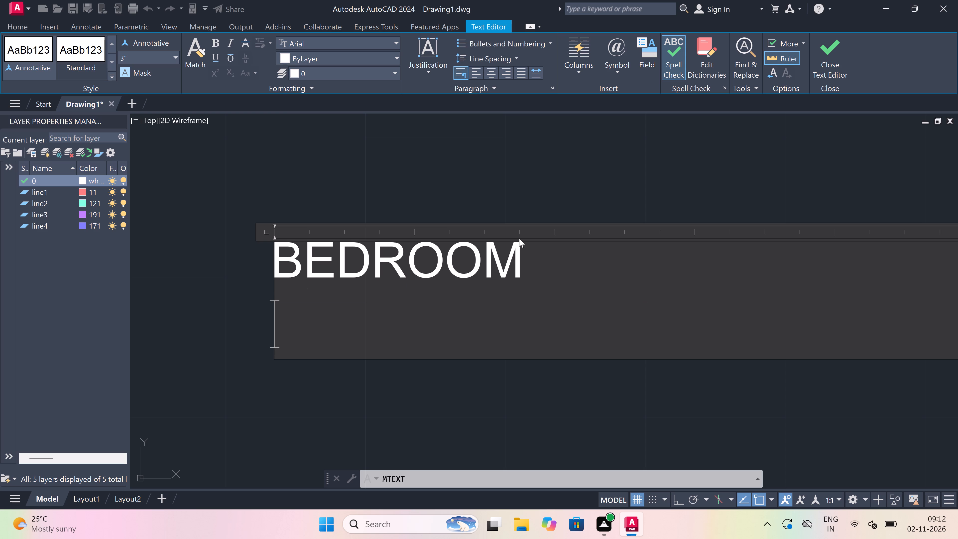
key(1)
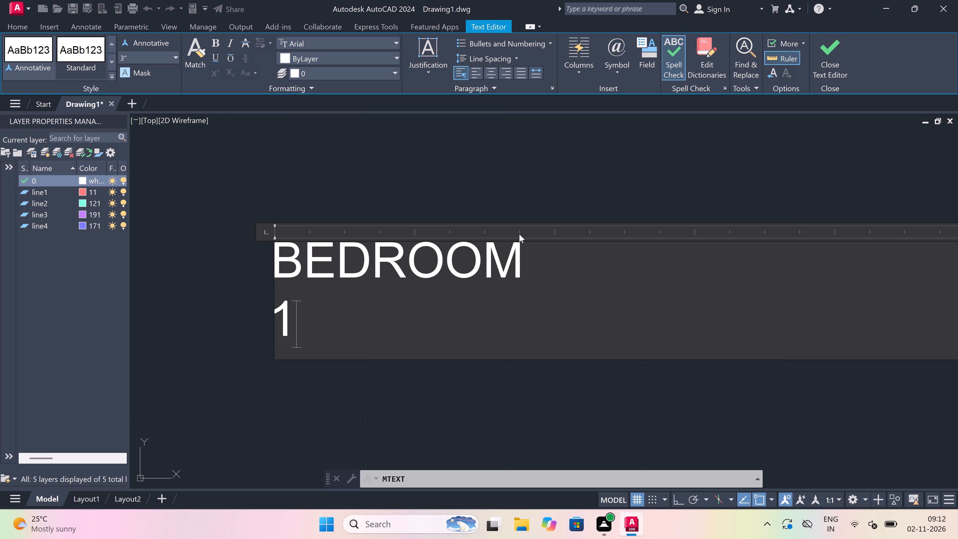
key(7)
text('0)
key(shift+quotedbl)
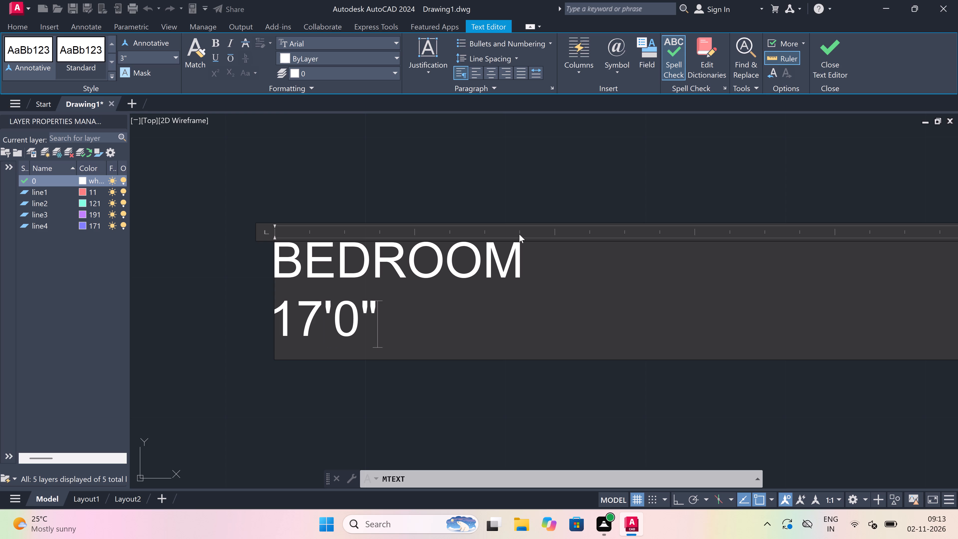
Review the existing room labels in the upper half of the plan, including DINING / LOUNGE and the bedroom above the right-hand shaft.
scroll(520, 235, down, 6)
scroll(442, 253, down, 4)
scroll(442, 253, up, 5)
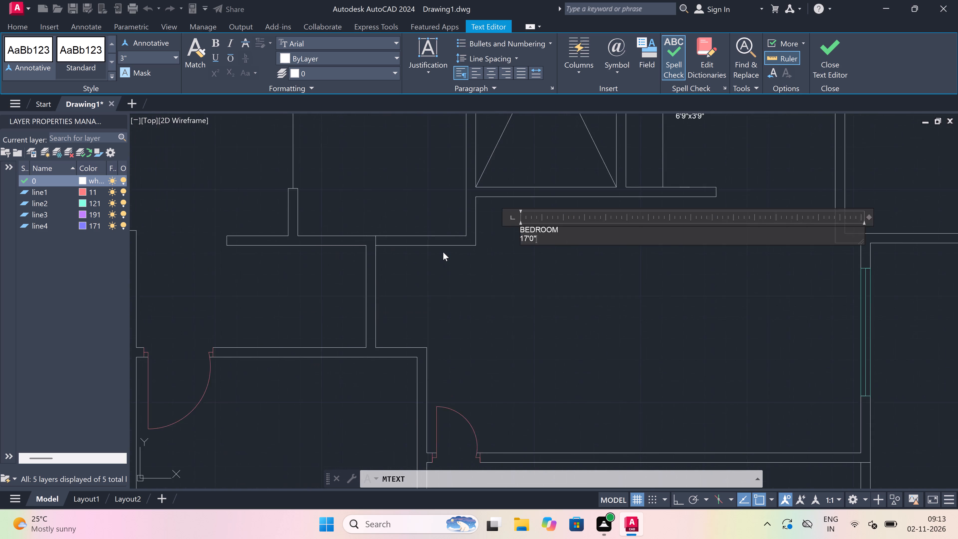
scroll(443, 252, down, 6)
scroll(443, 252, up, 6)
scroll(445, 251, down, 6)
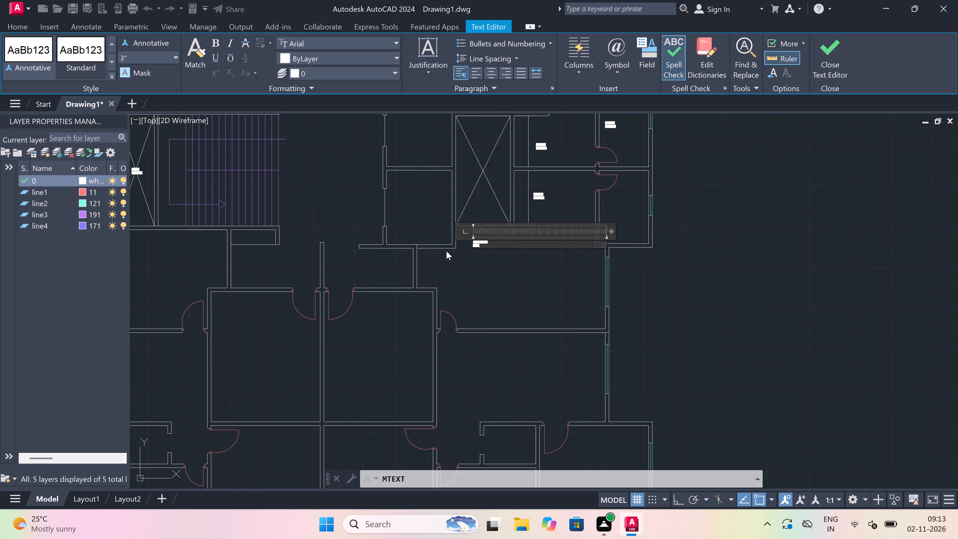
scroll(446, 251, down, 3)
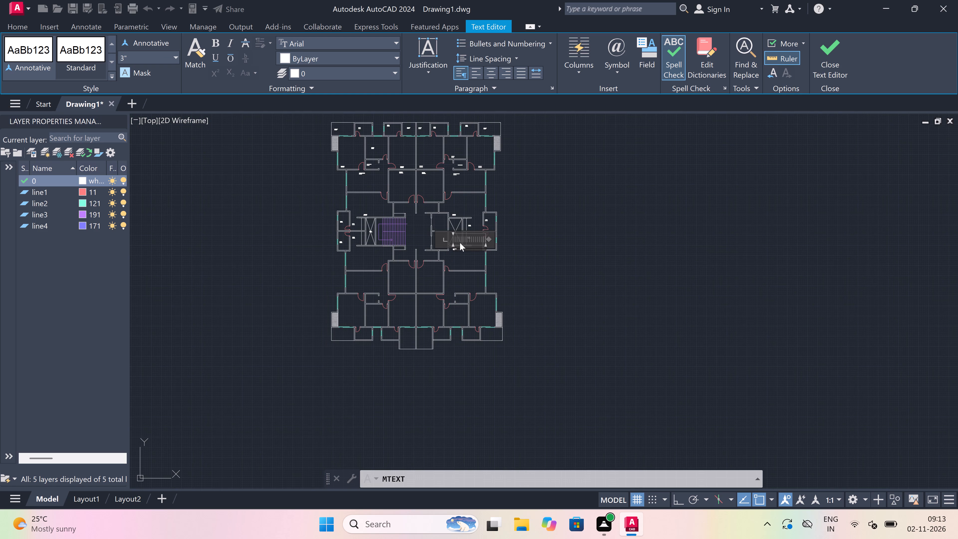
scroll(460, 243, down, 2)
scroll(466, 201, up, 4)
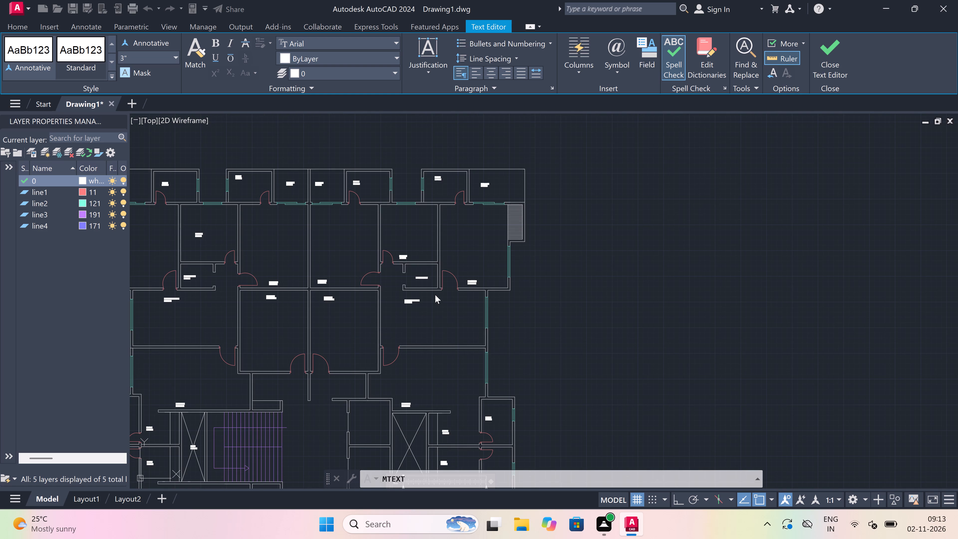
scroll(419, 306, down, 2)
scroll(395, 366, up, 3)
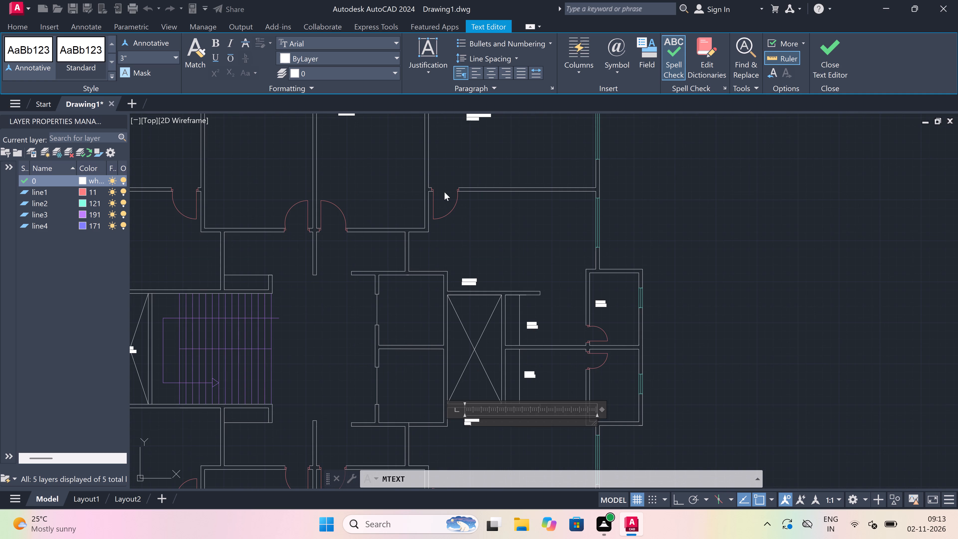
scroll(438, 267, down, 3)
scroll(438, 227, up, 6)
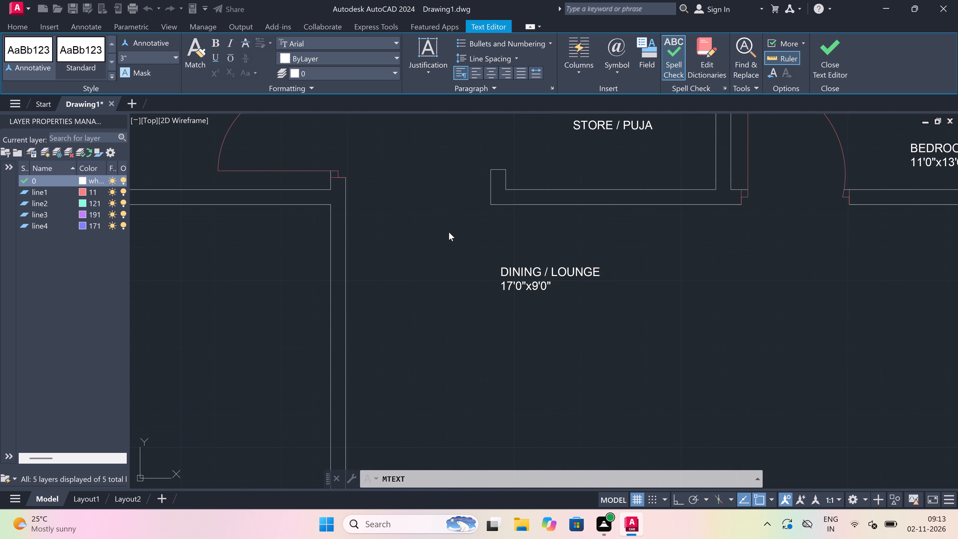
scroll(449, 232, down, 4)
scroll(459, 284, down, 4)
scroll(456, 314, up, 4)
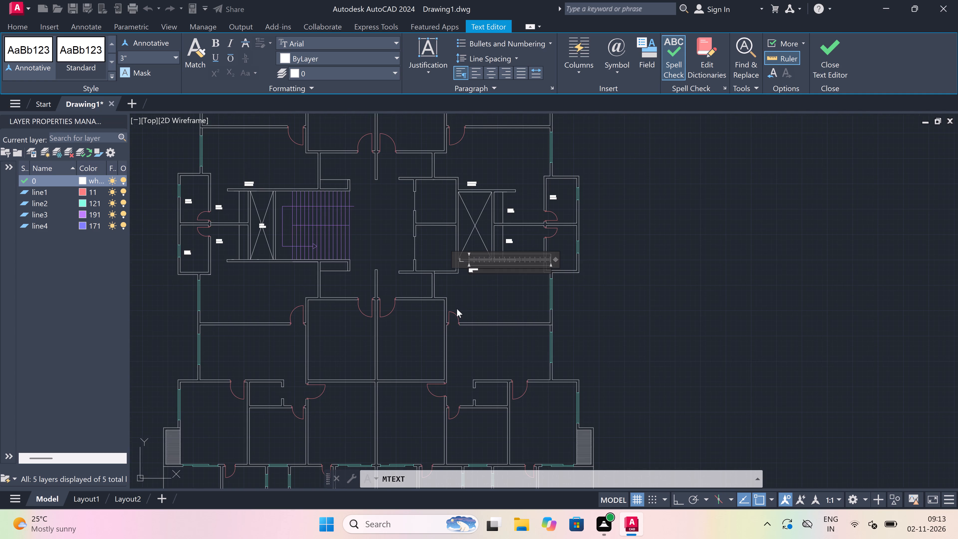
scroll(466, 277, down, 4)
scroll(469, 257, up, 4)
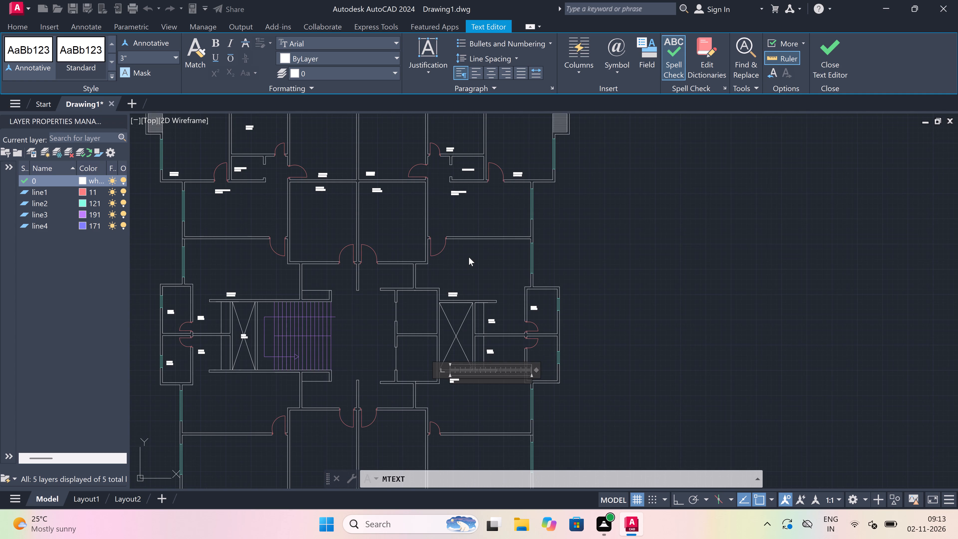
scroll(445, 296, up, 6)
scroll(449, 289, down, 3)
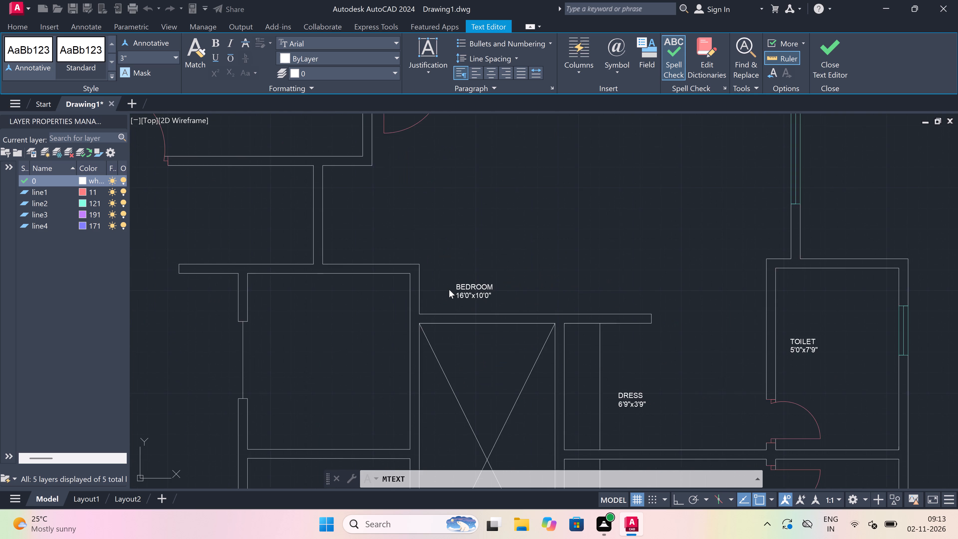
Complete the second line of the BEDROOM label below the right-hand crossed shaft as 17'0"x9'0" and close the text.
scroll(449, 289, down, 4)
scroll(433, 344, up, 4)
scroll(540, 357, up, 5)
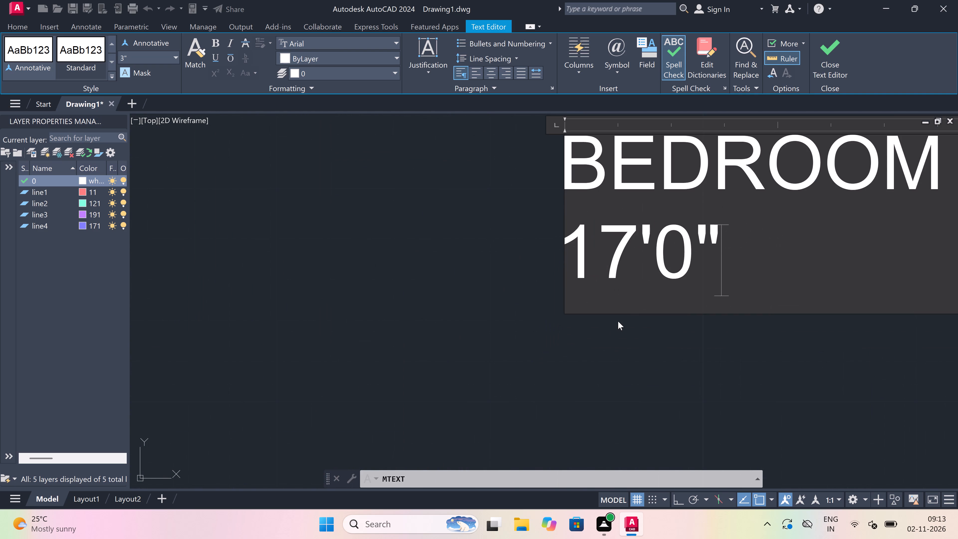
text(09)
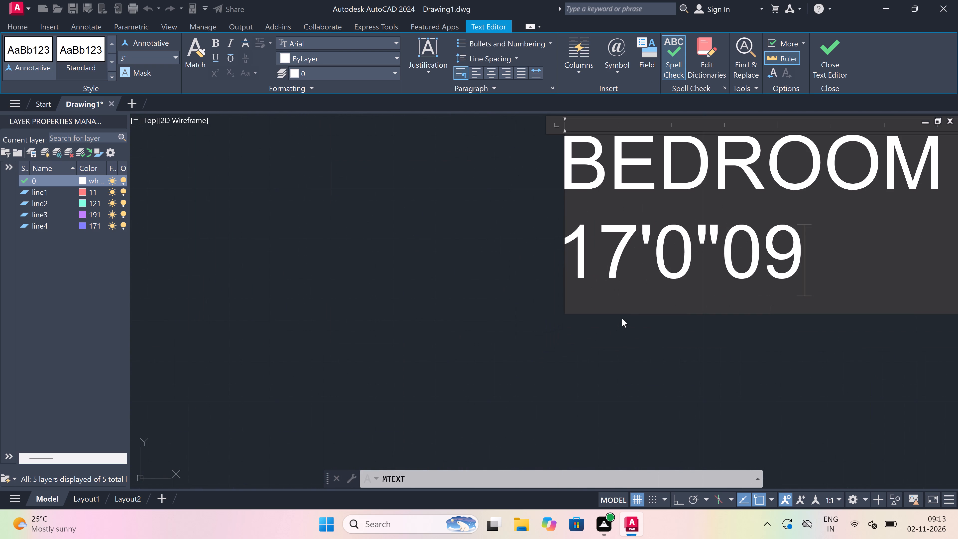
key(BackSpace)
key(BackSpace)
text(x9'0")
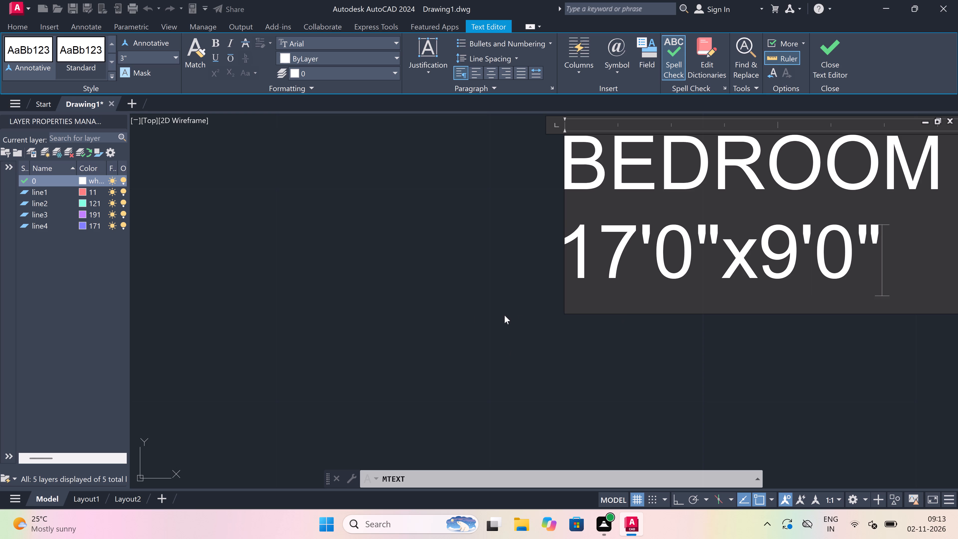
click(476, 314)
Change the dimension line of the BEDROOM label above the right-hand crossed shaft to 17'0"x10'0".
scroll(474, 303, down, 10)
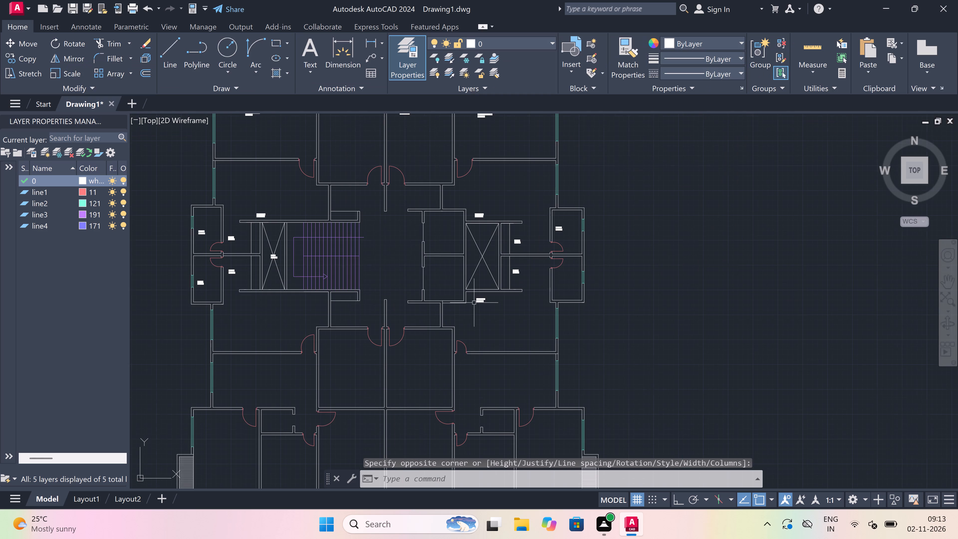
scroll(480, 282, down, 4)
scroll(480, 260, up, 5)
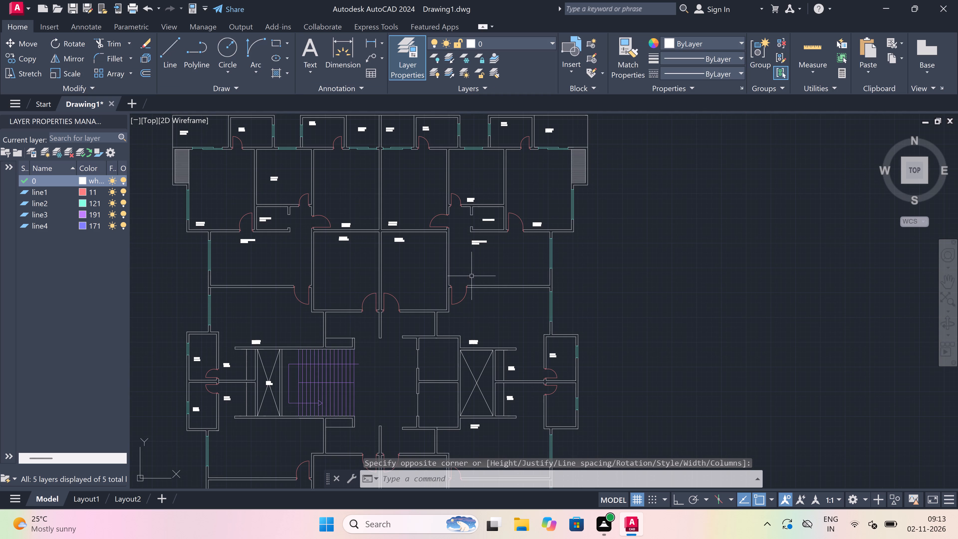
scroll(446, 341, up, 3)
scroll(513, 330, down, 4)
scroll(520, 306, up, 2)
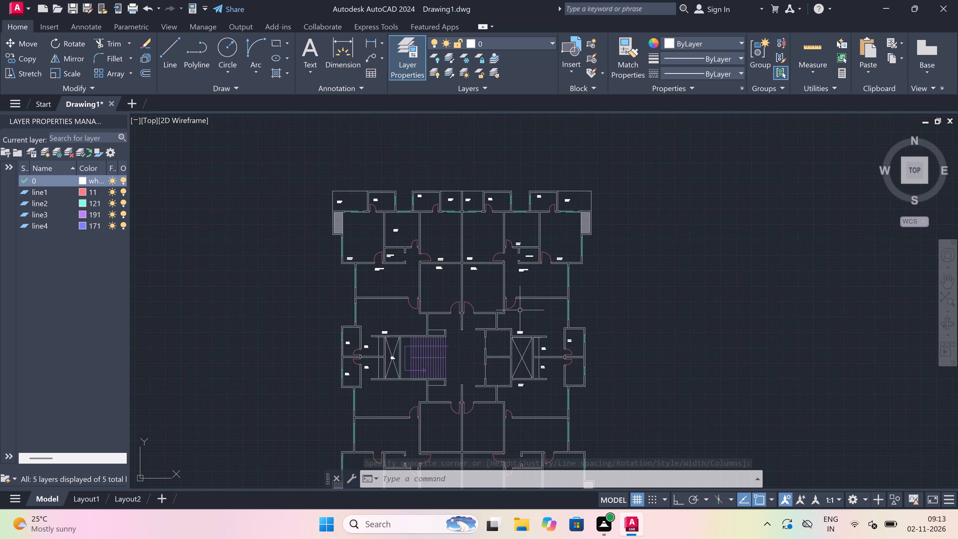
scroll(520, 306, up, 1)
scroll(496, 445, up, 3)
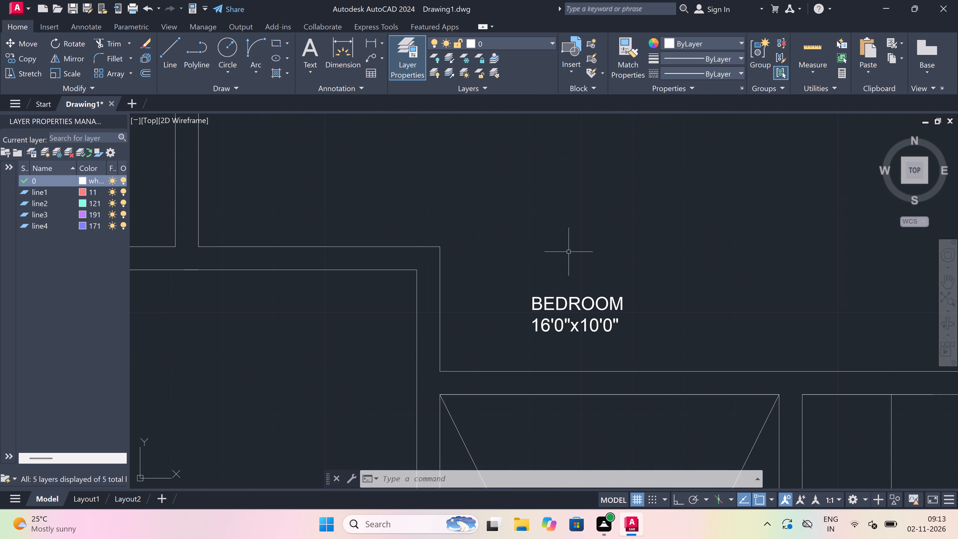
scroll(549, 311, up, 2)
triple_click(536, 351)
click(538, 349)
scroll(539, 349, up, 3)
click(539, 349)
click(540, 347)
scroll(541, 345, down, 5)
triple_click(535, 342)
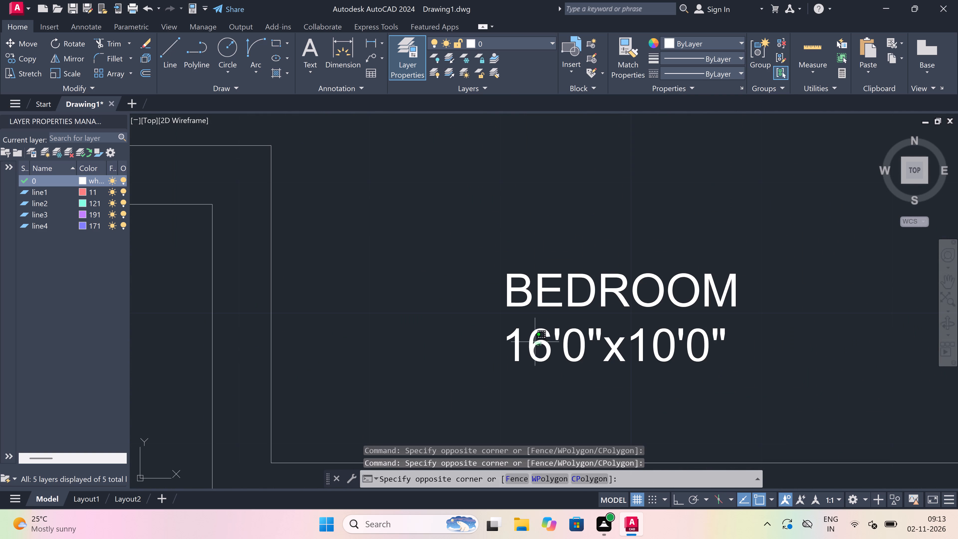
click(535, 340)
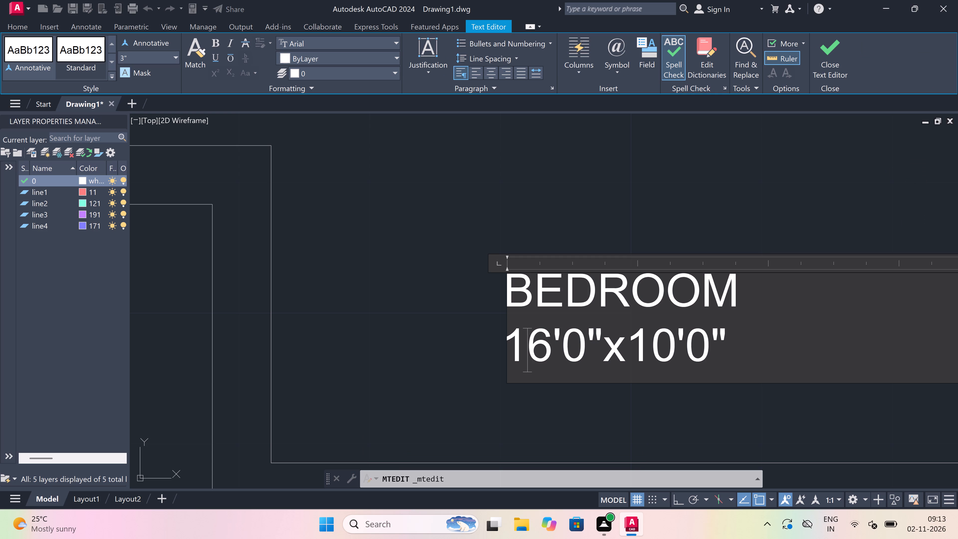
click(552, 356)
key(BackSpace)
key(BackSpace)
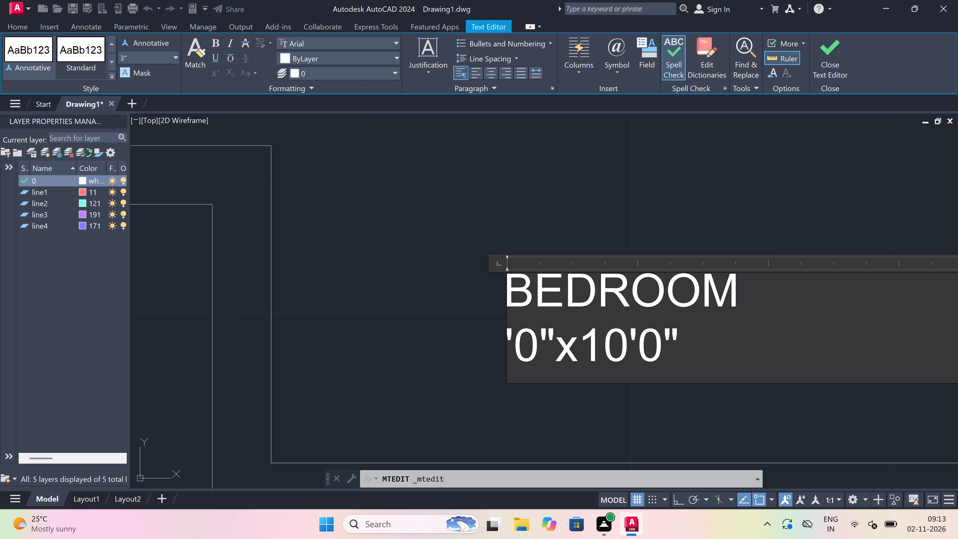
text(17)
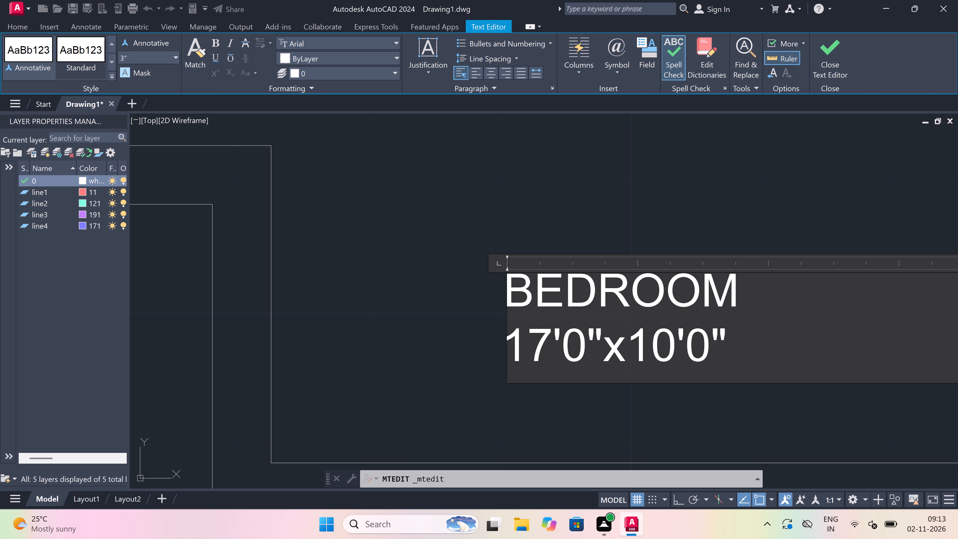
click(474, 355)
Change the dimension line of the BEDROOM label above the left-hand crossed shaft, beside the staircase, to 17'0"x10'0".
scroll(474, 355, down, 3)
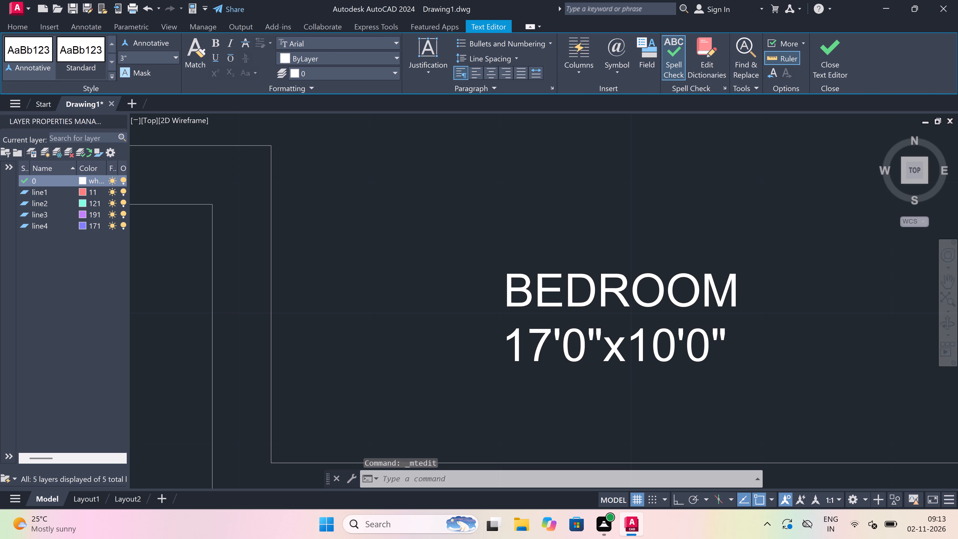
scroll(474, 355, down, 6)
scroll(487, 217, up, 3)
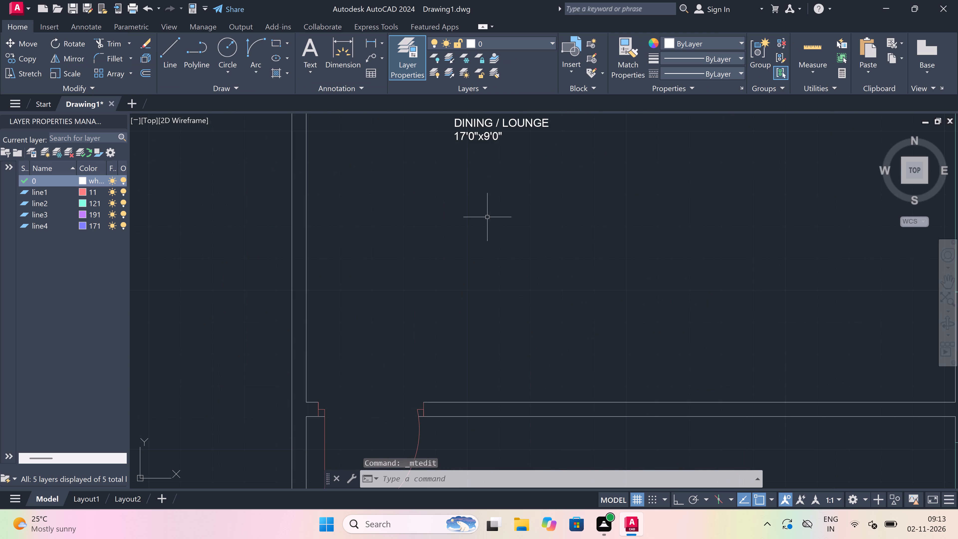
scroll(487, 217, down, 7)
scroll(383, 226, up, 2)
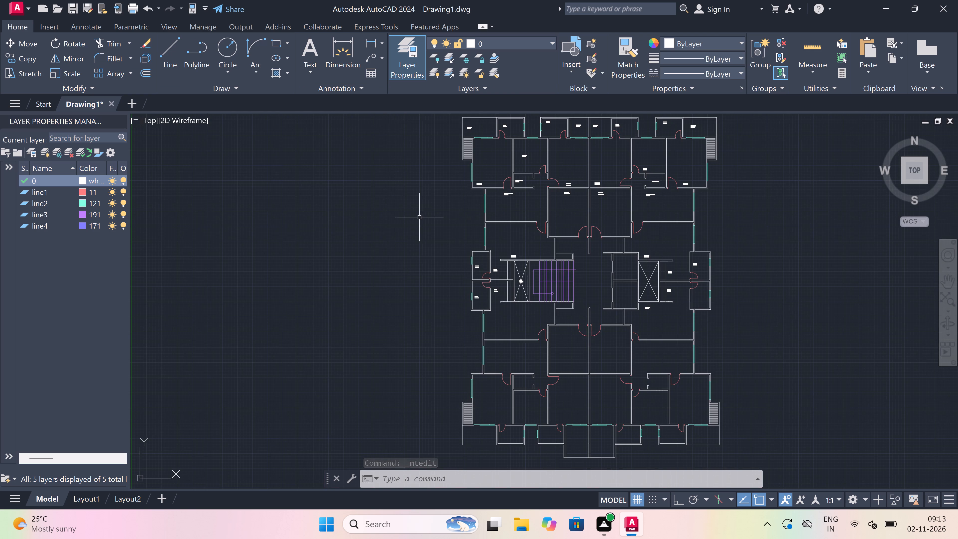
scroll(562, 216, up, 2)
scroll(426, 154, up, 3)
scroll(407, 174, down, 2)
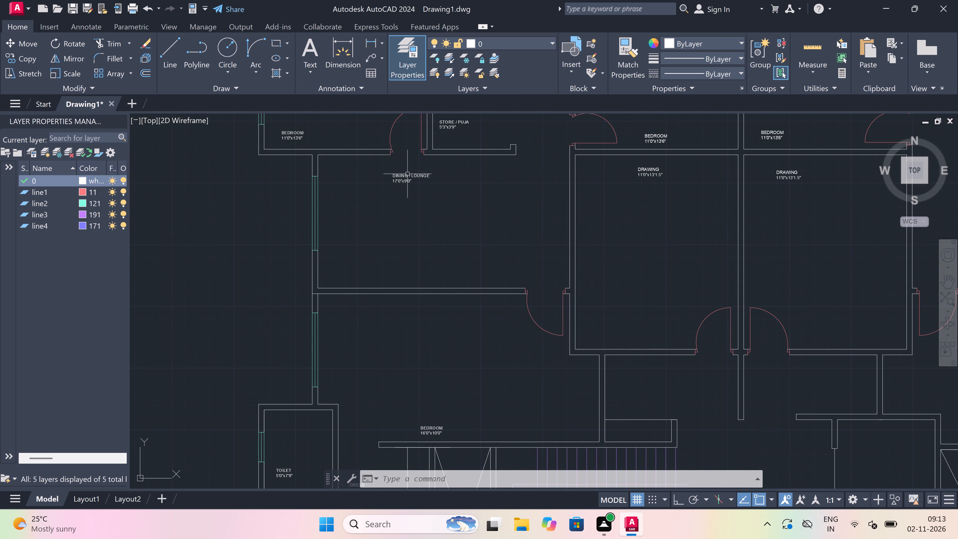
scroll(402, 458, up, 3)
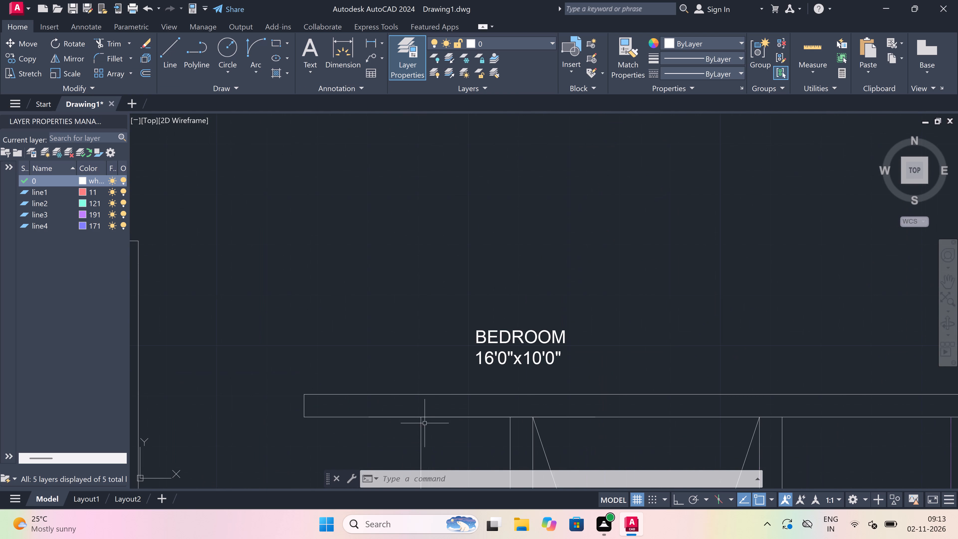
scroll(458, 372, up, 1)
scroll(492, 359, up, 1)
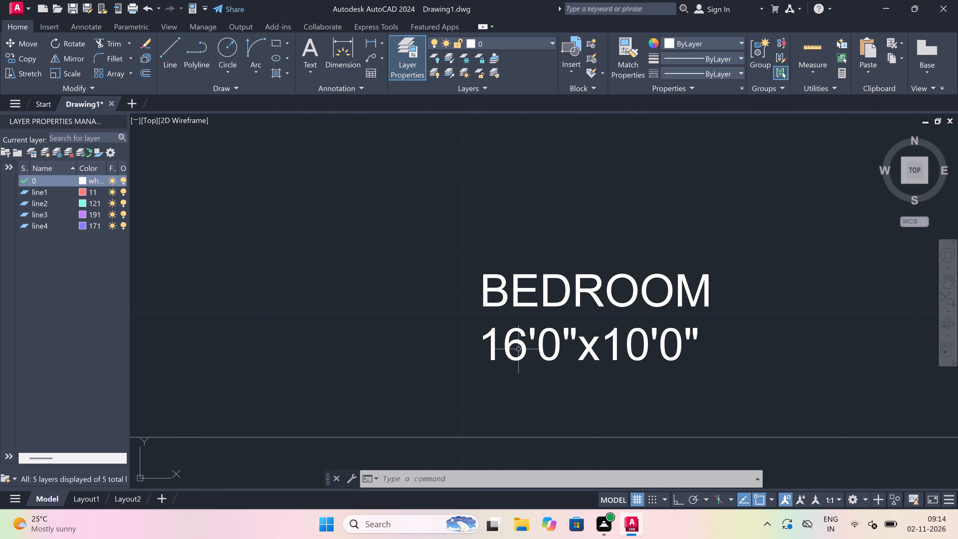
triple_click(514, 342)
click(514, 341)
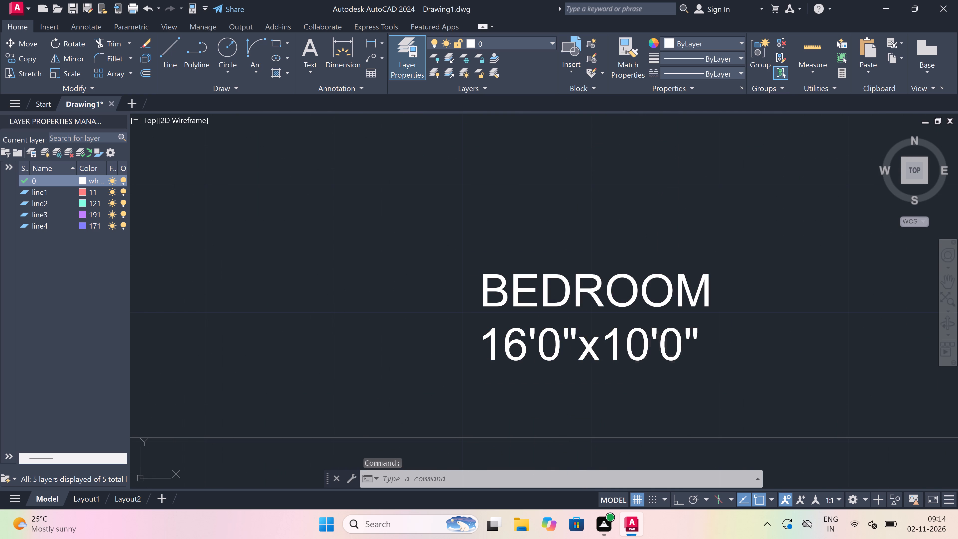
scroll(514, 341, up, 2)
click(552, 362)
key(BackSpace)
key(BackSpace)
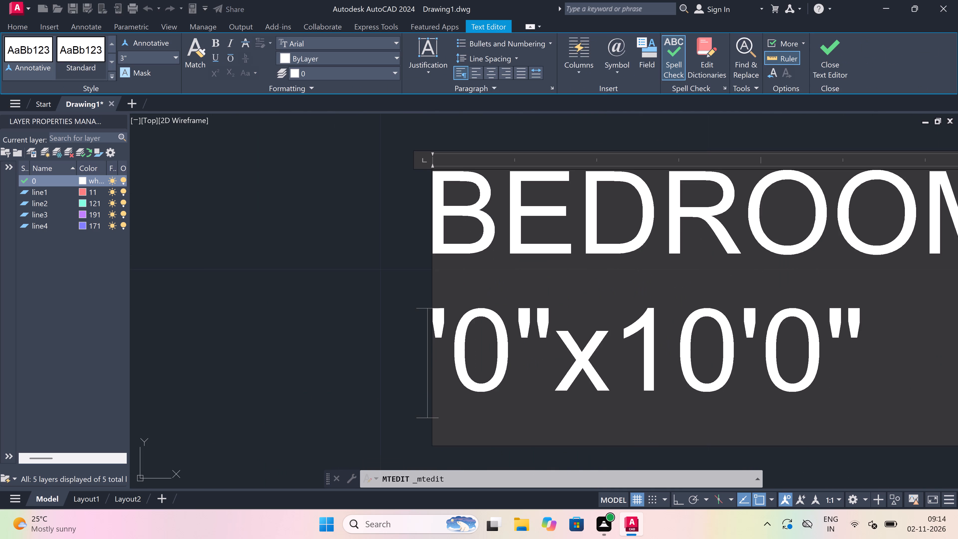
text(17)
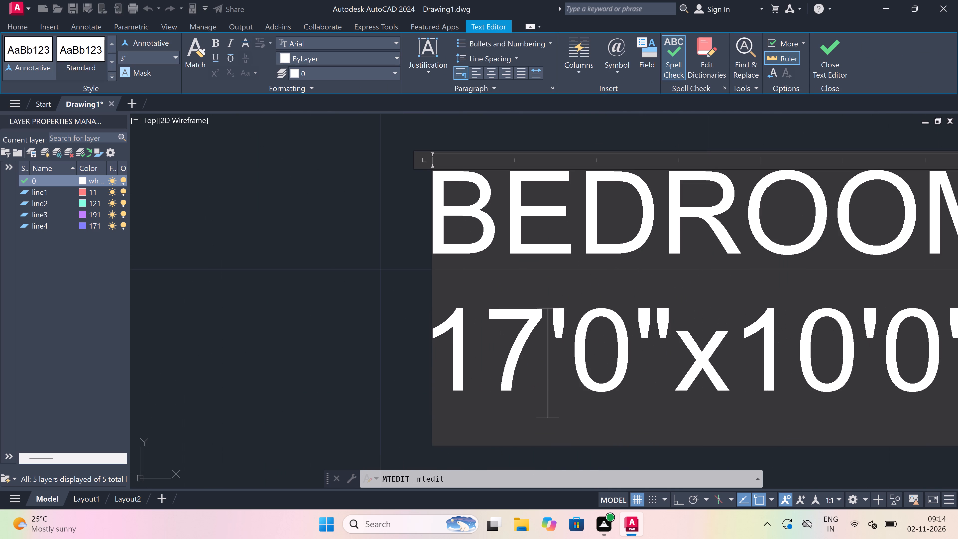
scroll(553, 332, down, 6)
click(468, 330)
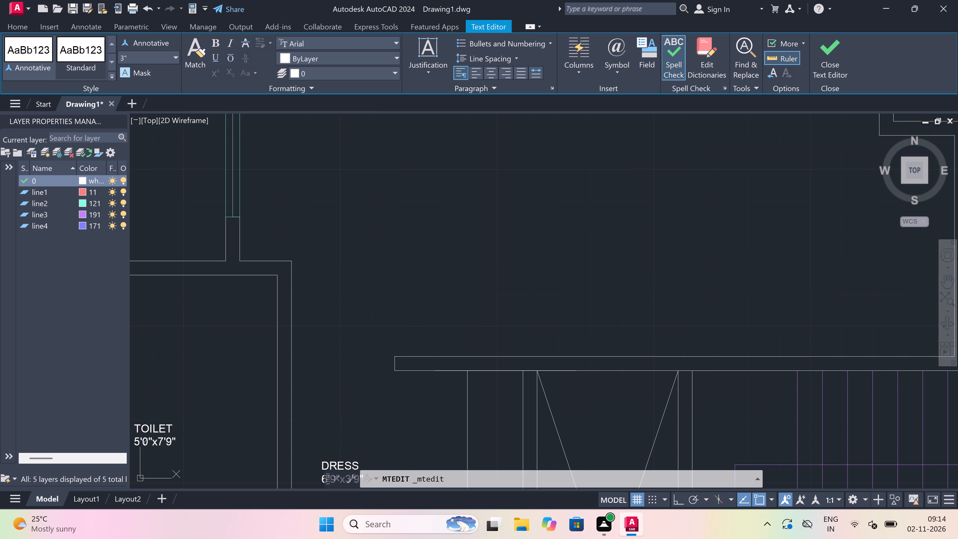
Place a multiline text box near the top of the room directly south of the BEDROOM below the right-hand crossed shaft.
scroll(489, 293, down, 13)
scroll(518, 313, up, 4)
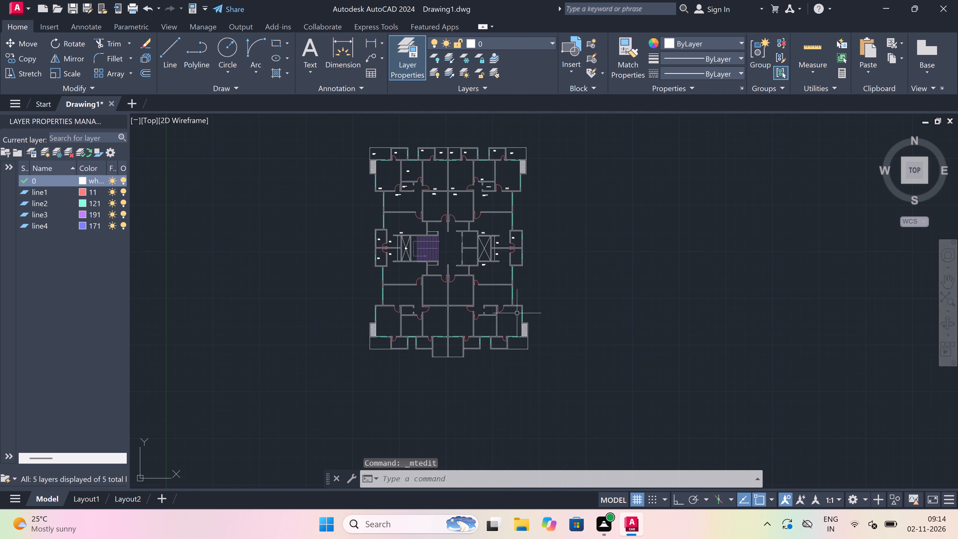
scroll(483, 290, up, 3)
scroll(470, 185, up, 3)
scroll(514, 202, down, 4)
scroll(528, 243, down, 3)
scroll(540, 262, up, 2)
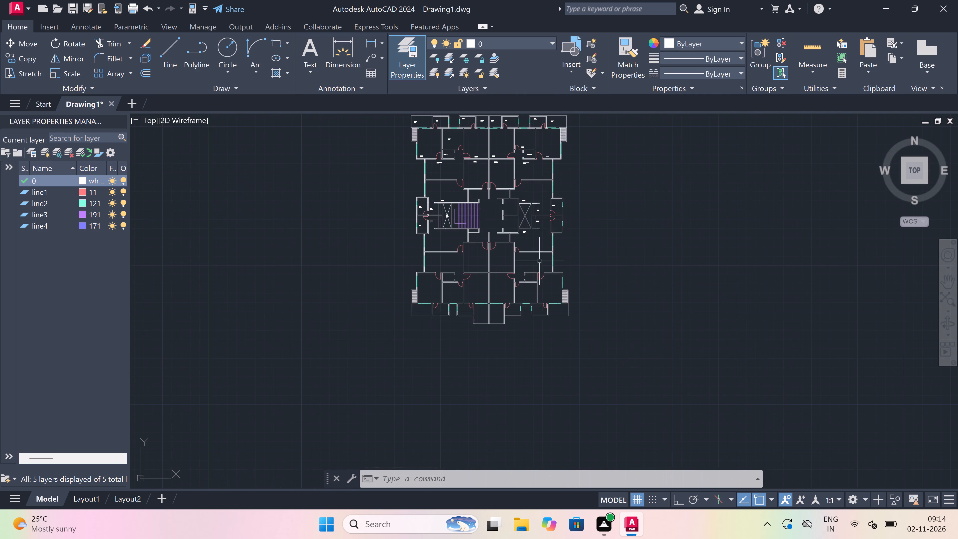
scroll(540, 262, up, 3)
text(mt)
key(space)
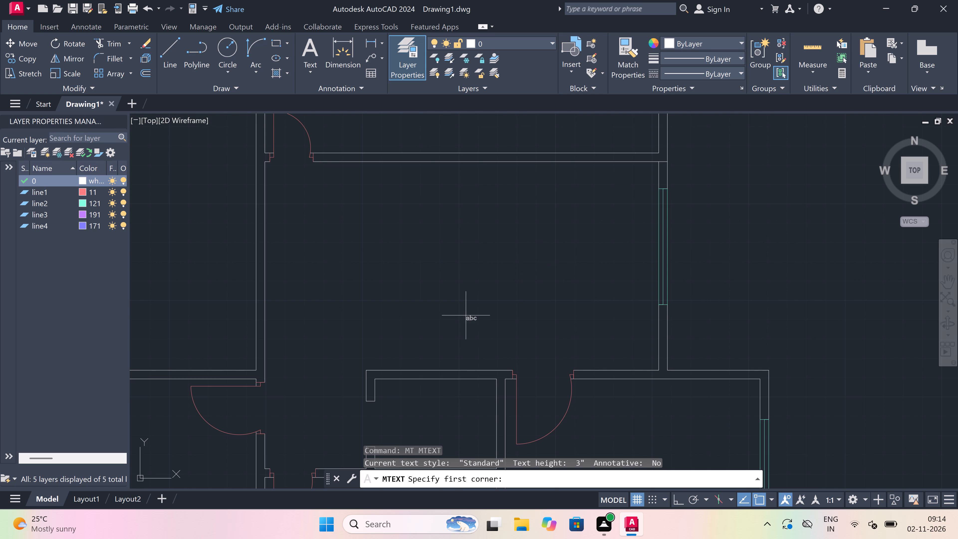
scroll(464, 316, down, 3)
scroll(465, 287, up, 3)
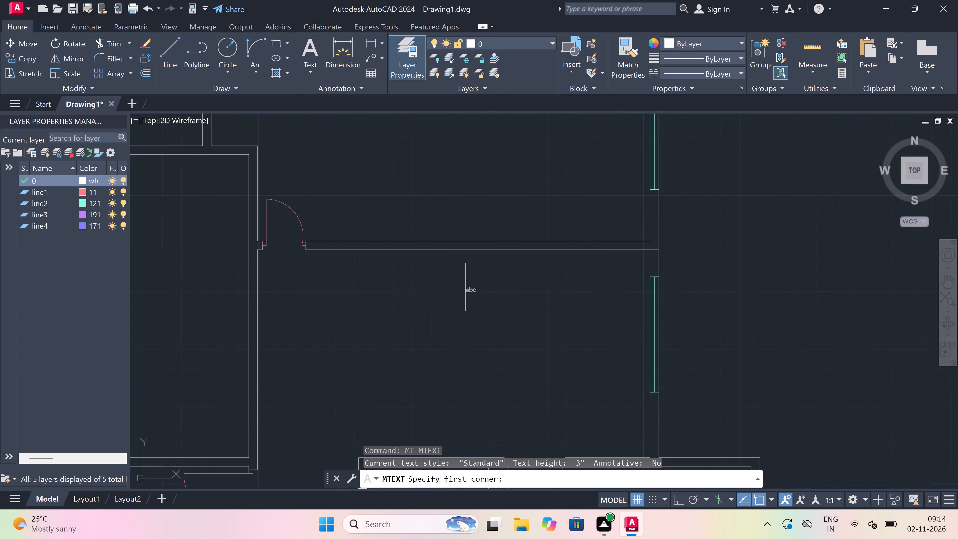
click(429, 285)
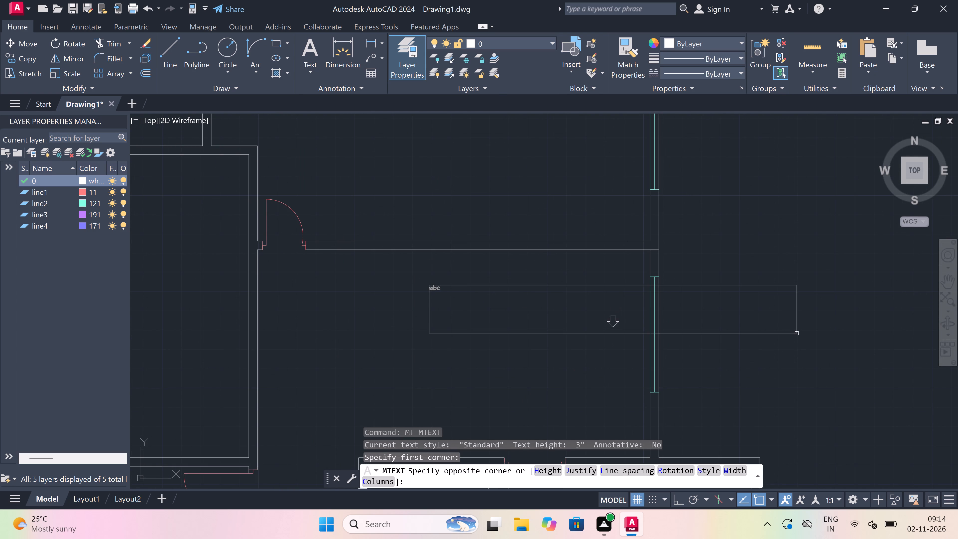
click(798, 279)
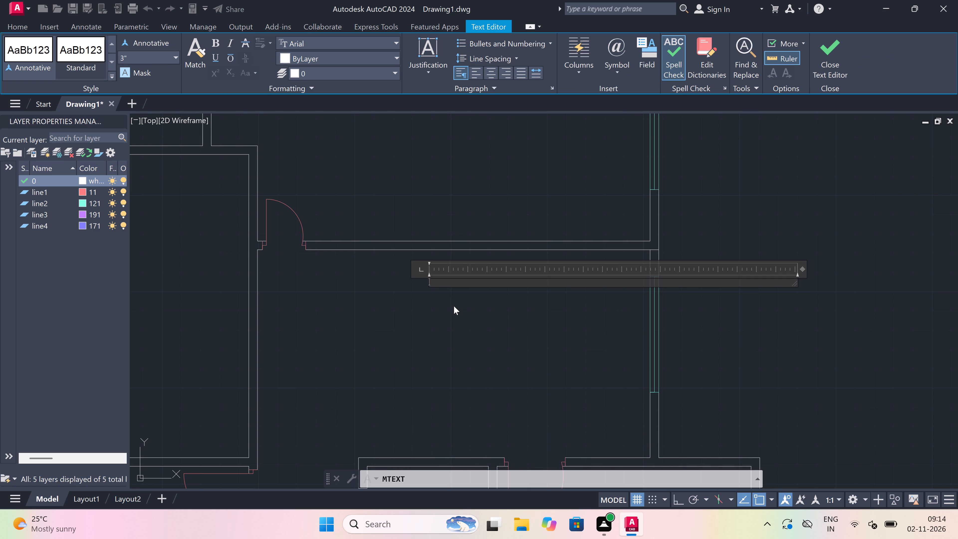
Enter DINING / LOUNGE as the first line of the new room label and start a second line.
scroll(457, 302, up, 3)
scroll(457, 302, down, 4)
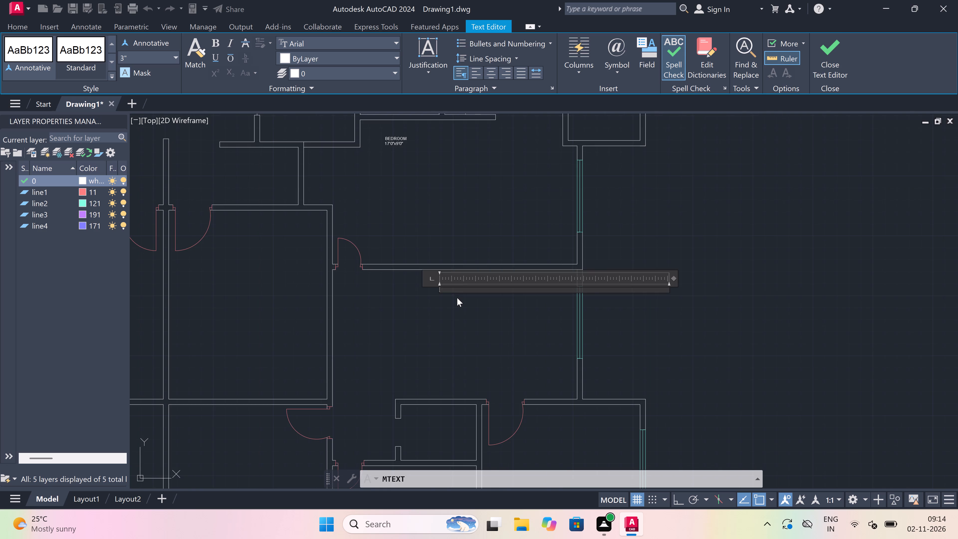
scroll(463, 280, up, 3)
scroll(439, 324, down, 4)
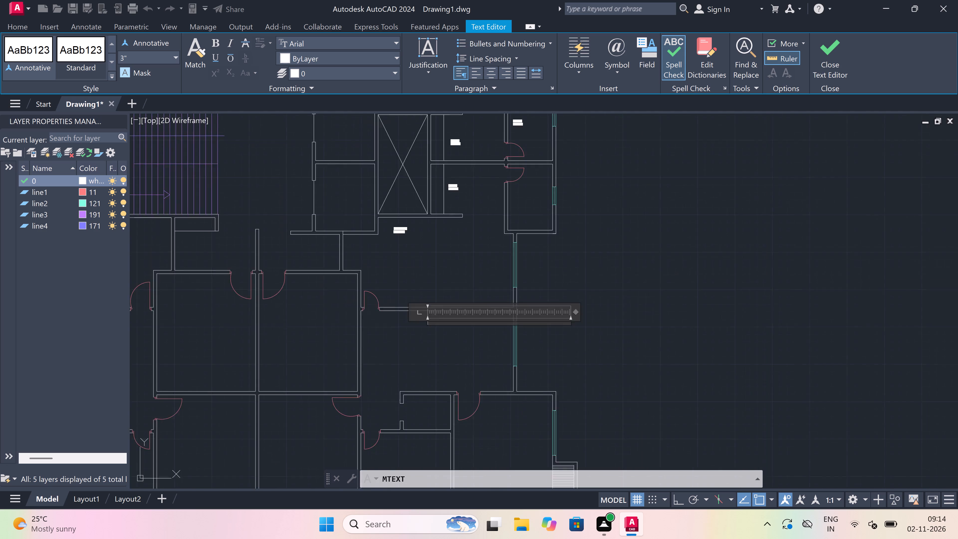
scroll(439, 324, down, 3)
scroll(440, 320, up, 3)
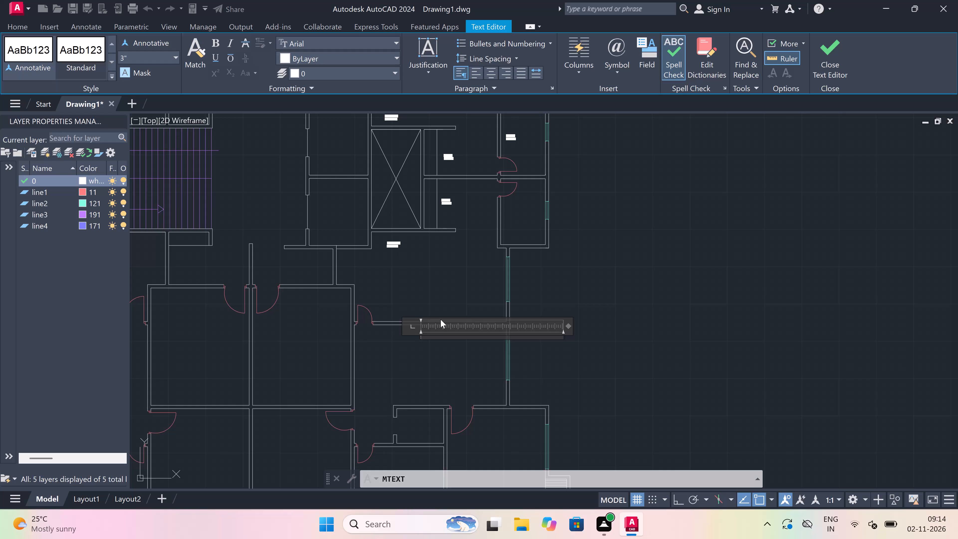
scroll(441, 319, up, 3)
scroll(441, 319, down, 1)
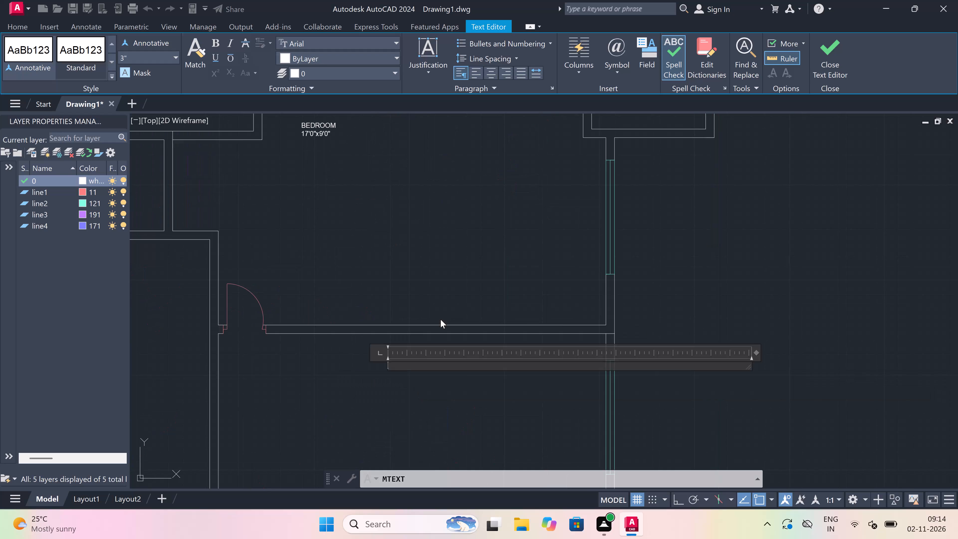
scroll(441, 319, down, 3)
scroll(408, 349, up, 1)
scroll(422, 322, up, 1)
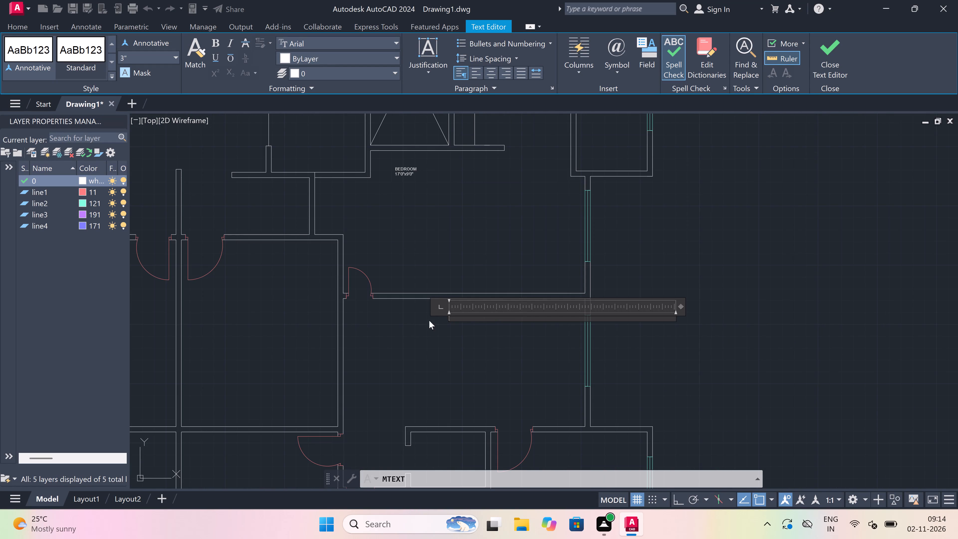
scroll(443, 317, down, 1)
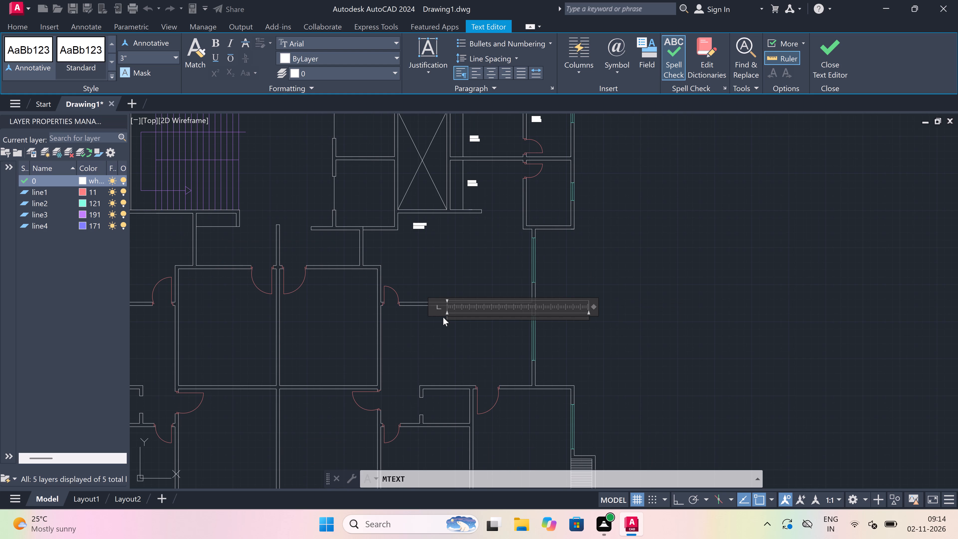
scroll(443, 317, up, 6)
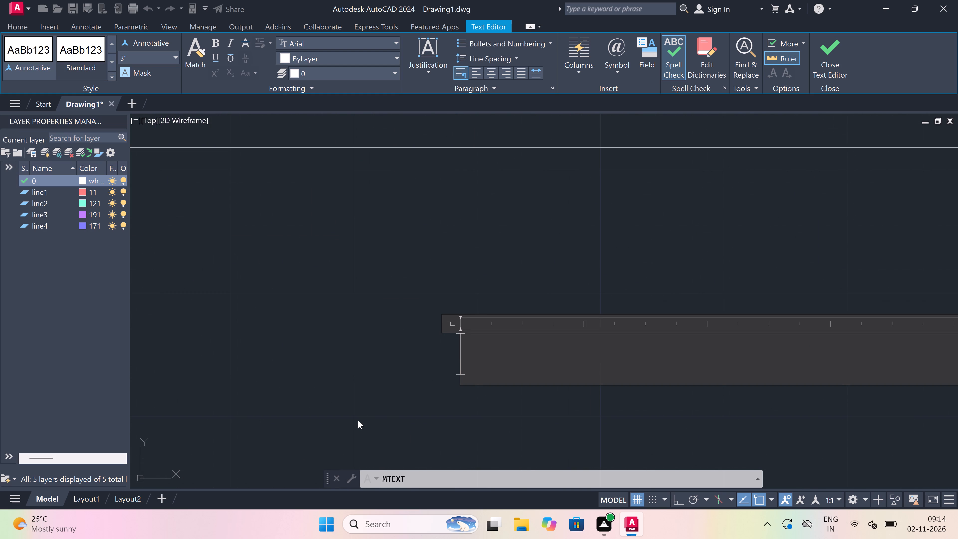
key(d)
text(IMI)
text(NG)
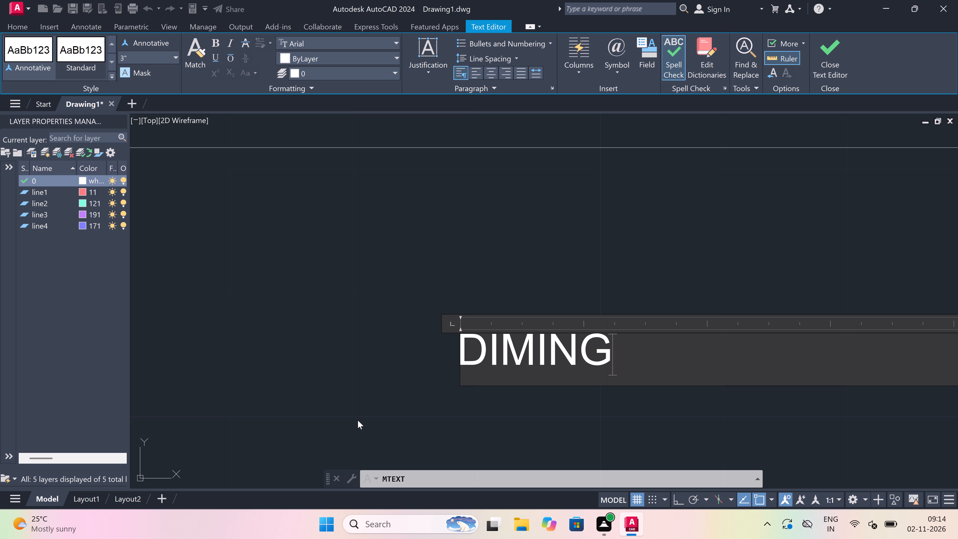
key(BackSpace)
key(BackSpace)
key(BackSpace)
key(BackSpace)
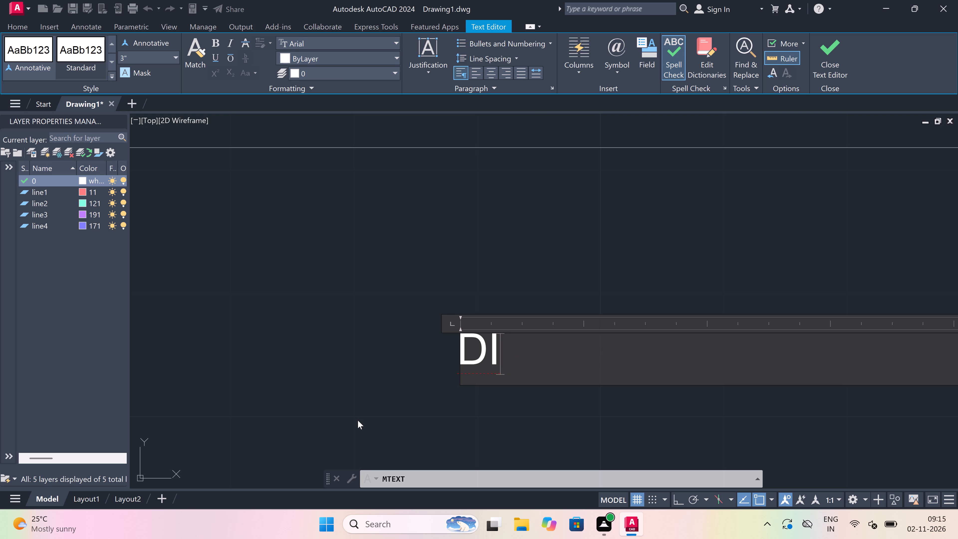
text(NI)
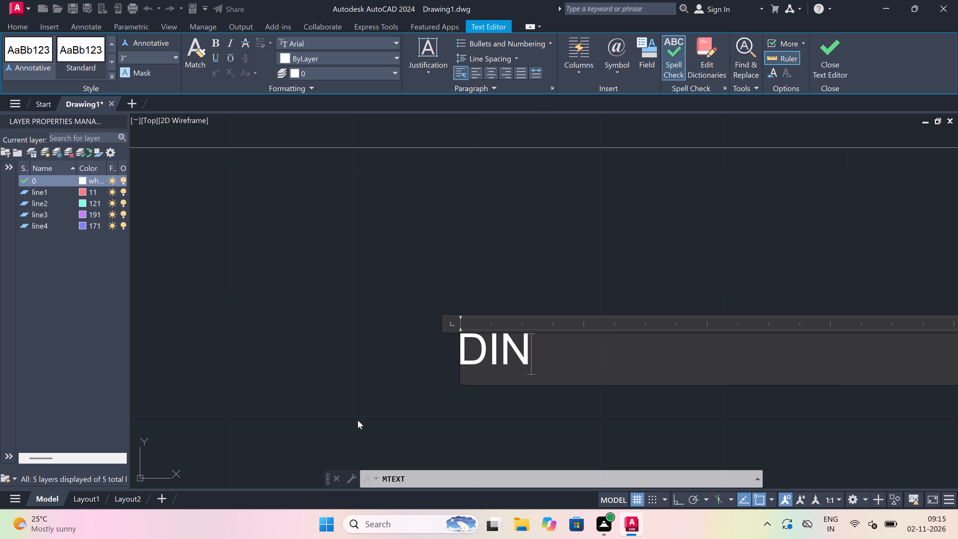
text(NG)
key(Return)
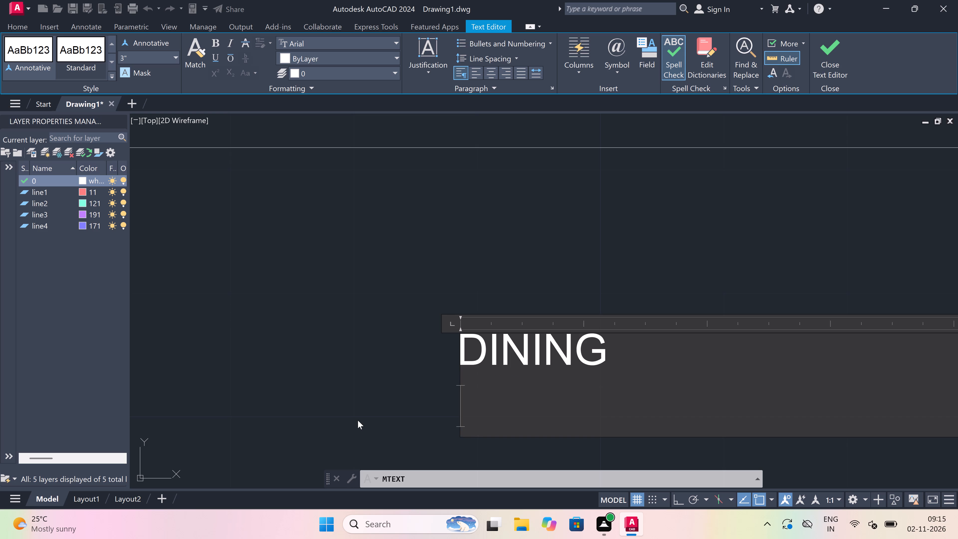
key(BackSpace)
key(space)
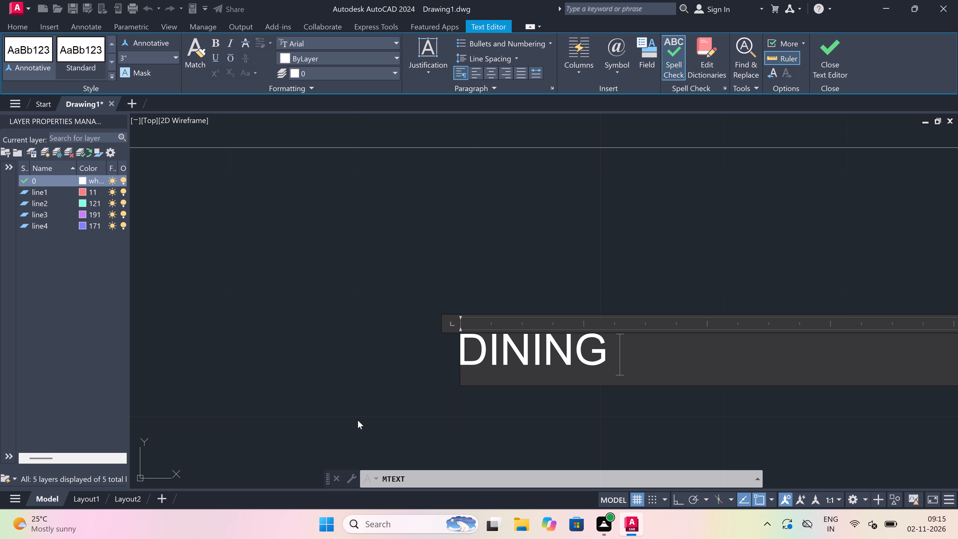
text(/)
key(space)
text(LOUNG)
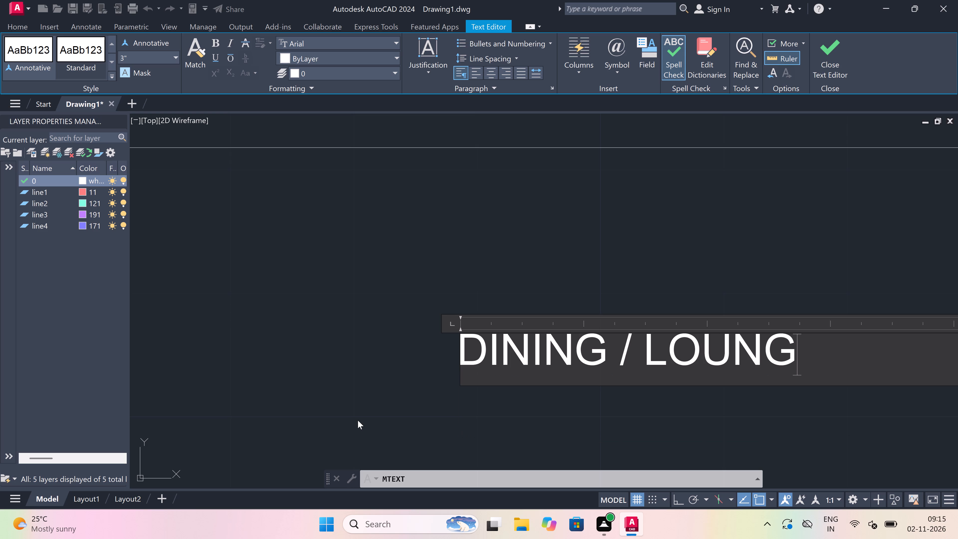
key(BackSpace)
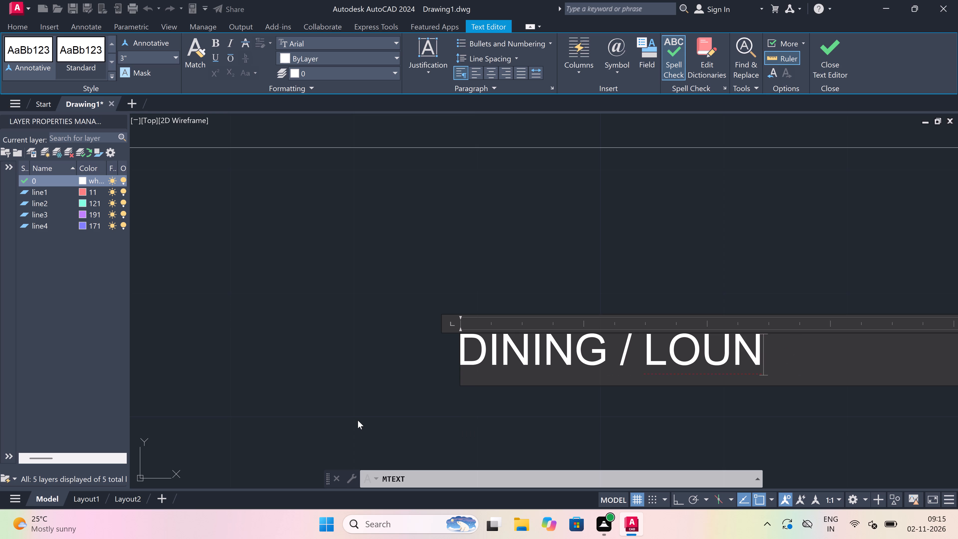
text(GE)
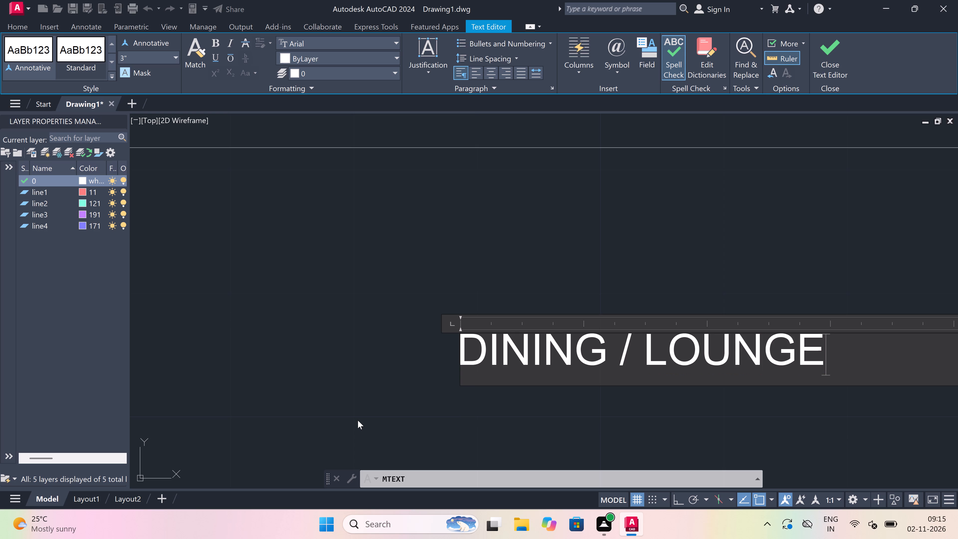
key(Return)
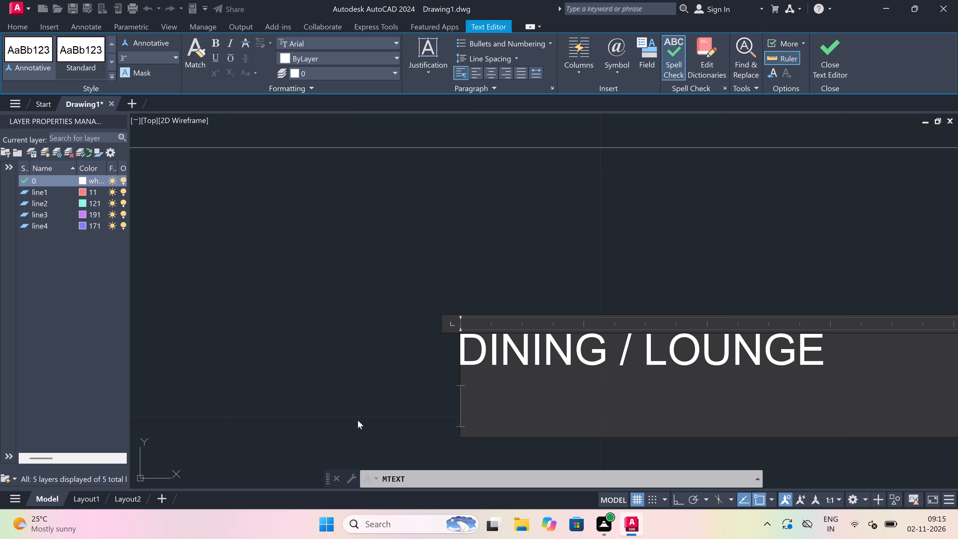
Add 17'0"x9'0" as the dimension line of the DINING / LOUNGE label and close the text.
text(17'0)
text("x)
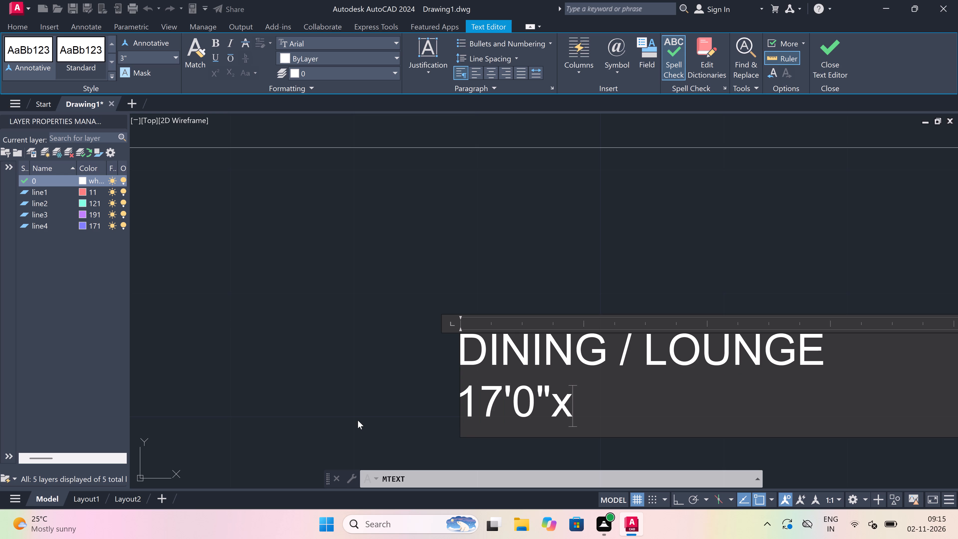
key(9)
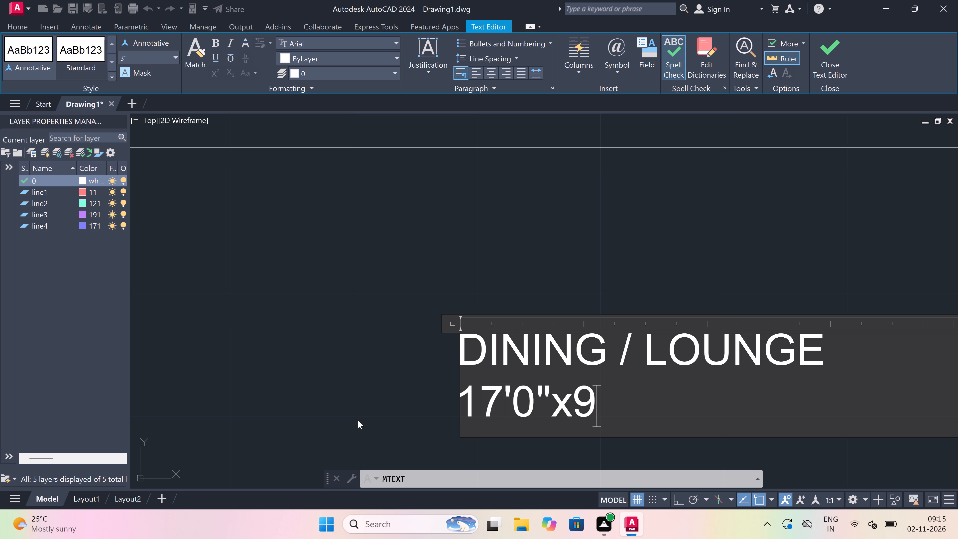
text('0)
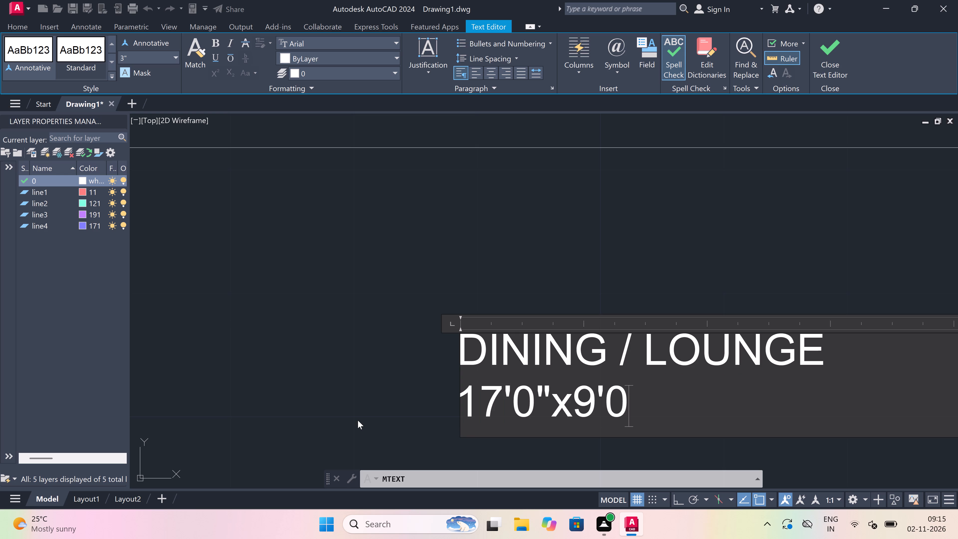
key(shift+quotedbl)
click(385, 288)
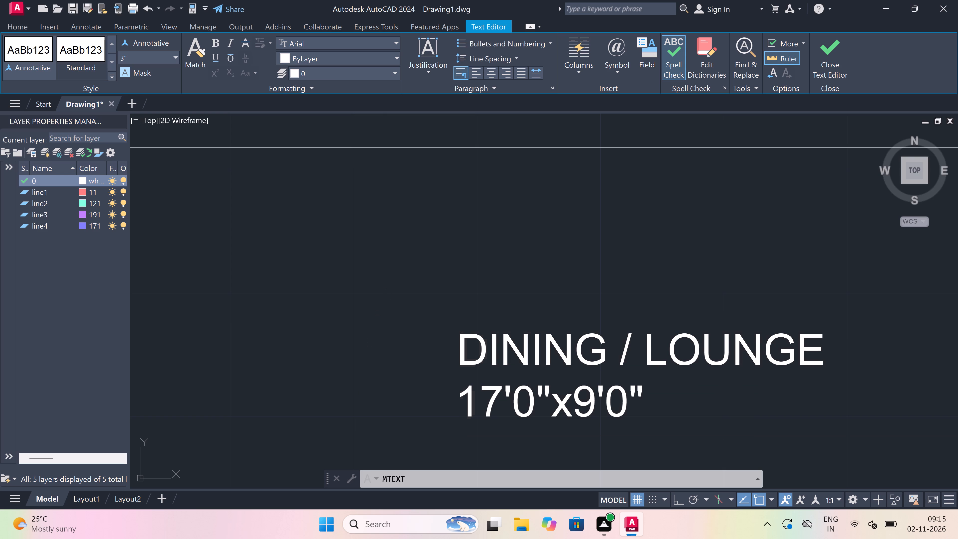
Place a multiline text box inside the small walled room directly south of the DINING / LOUNGE.
key(space)
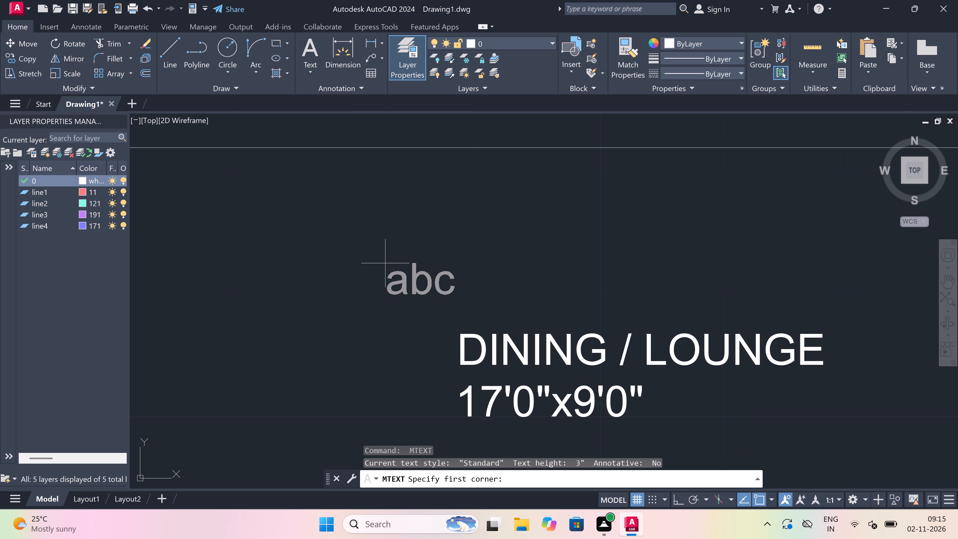
scroll(385, 262, down, 5)
scroll(408, 298, down, 3)
scroll(401, 321, up, 1)
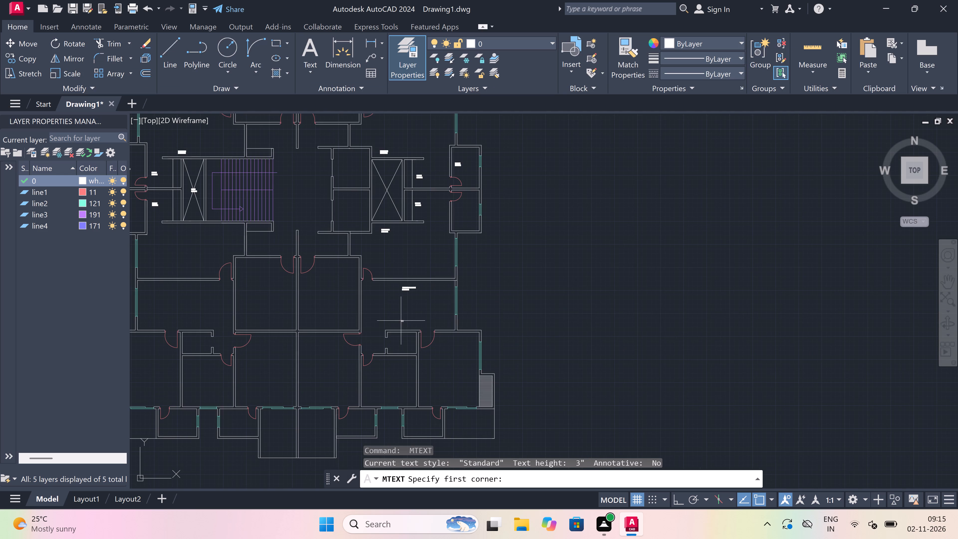
scroll(381, 403, up, 3)
scroll(407, 221, up, 1)
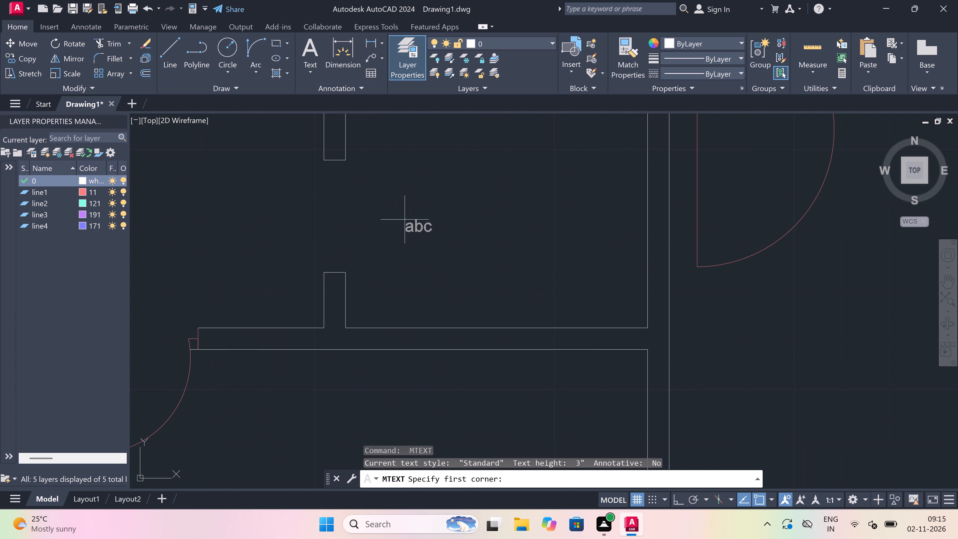
scroll(396, 214, down, 4)
scroll(408, 189, up, 3)
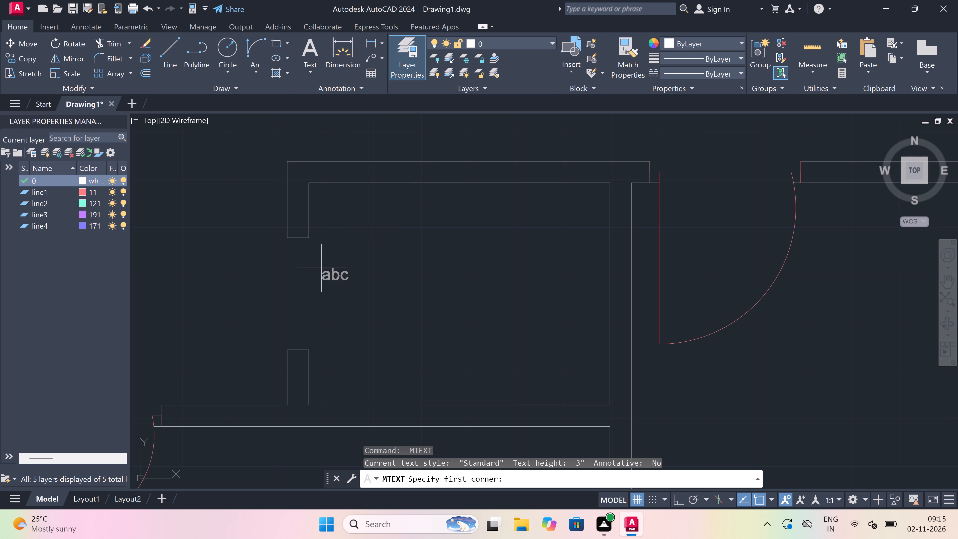
drag(349, 283, 353, 282)
click(791, 336)
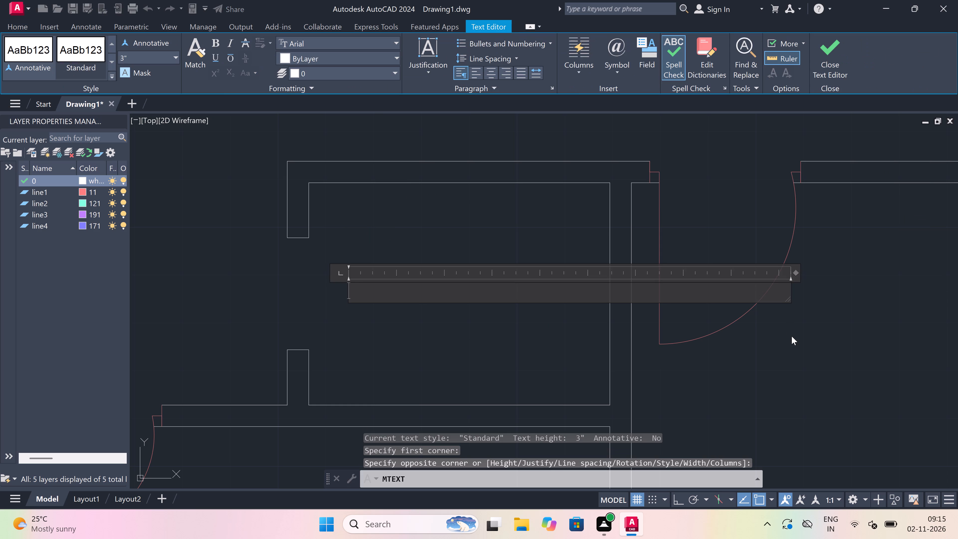
Enter the room label STORE / PUJA with 5'3"x3'9" on the second line and close the text.
text(STORE / PUJA)
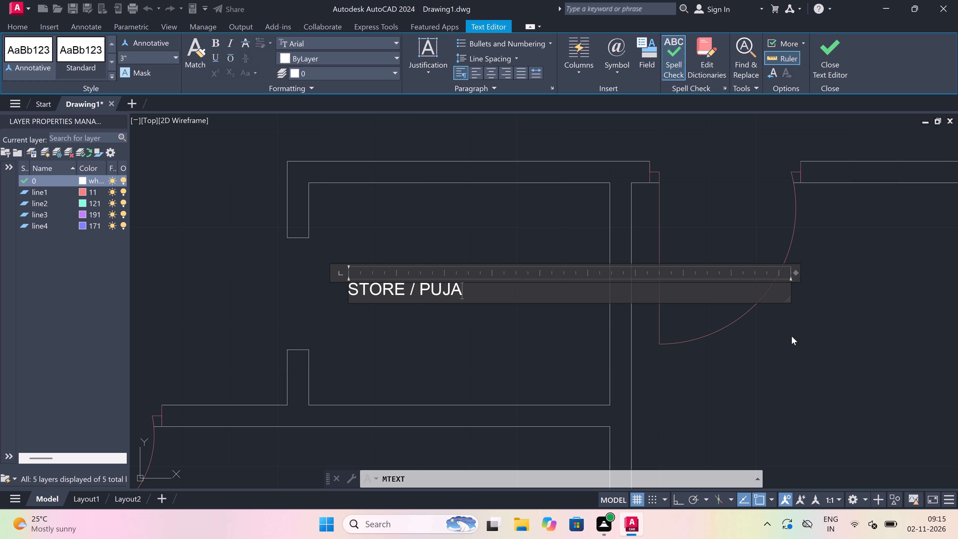
key(Return)
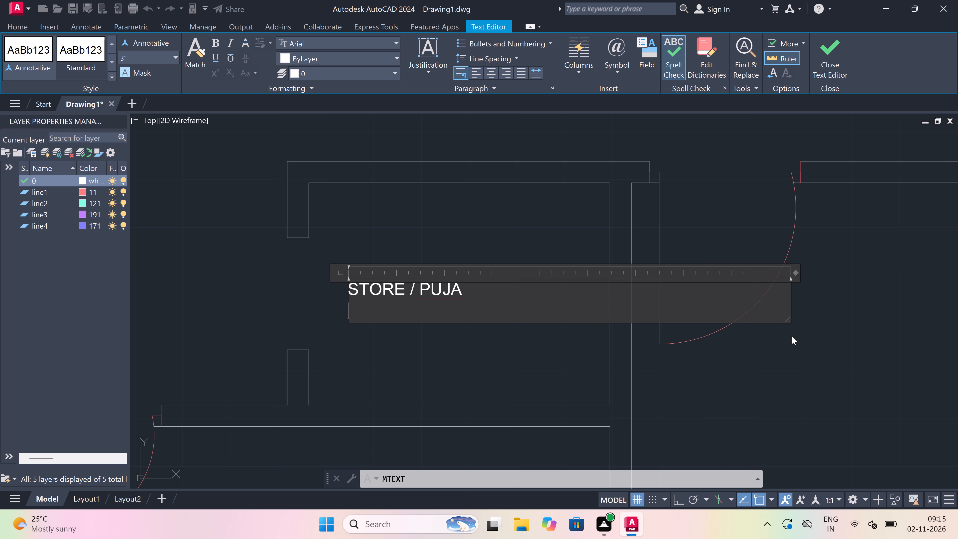
text(5'3)
text("x)
text(3'9)
key(shift+quotedbl)
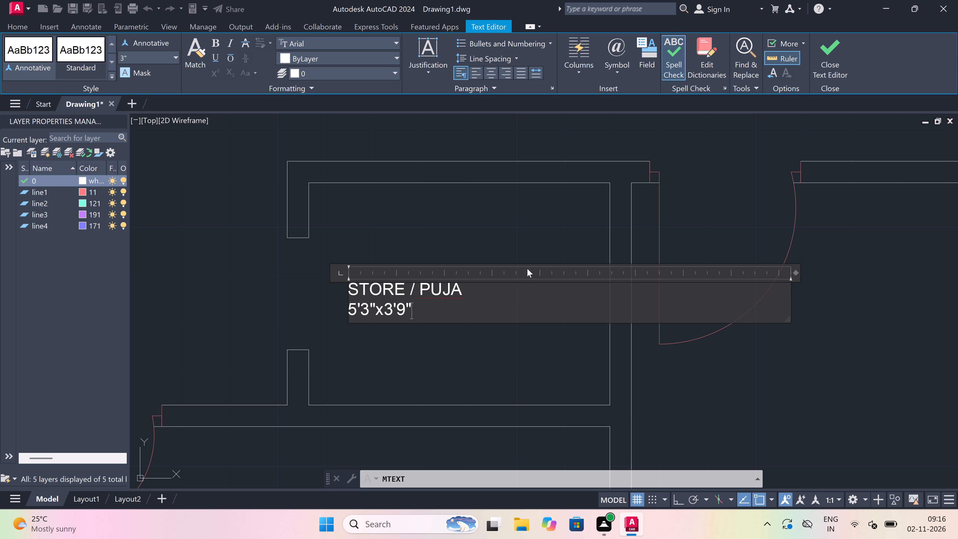
click(422, 185)
Place a multiline text box beside the door swing near the north wall of the room east of STORE / PUJA.
key(space)
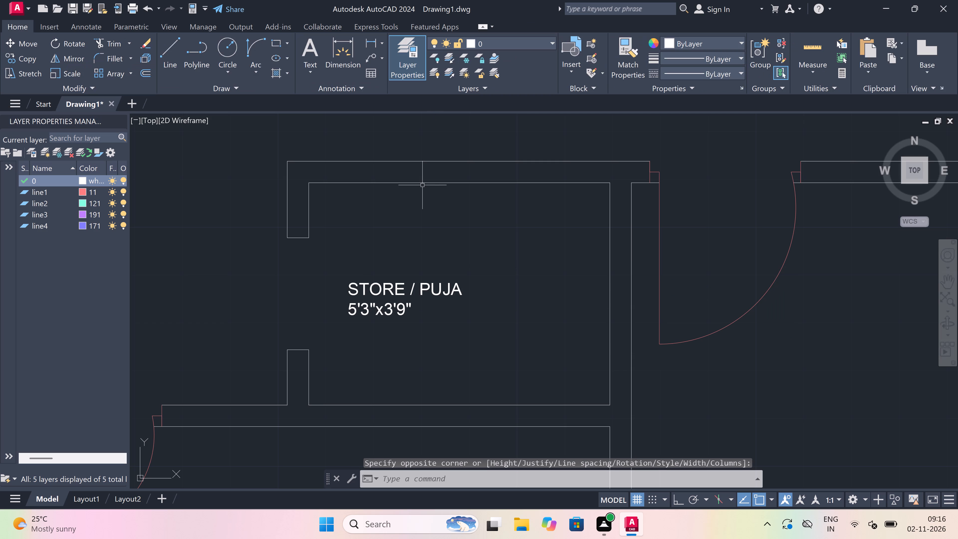
scroll(384, 212, down, 4)
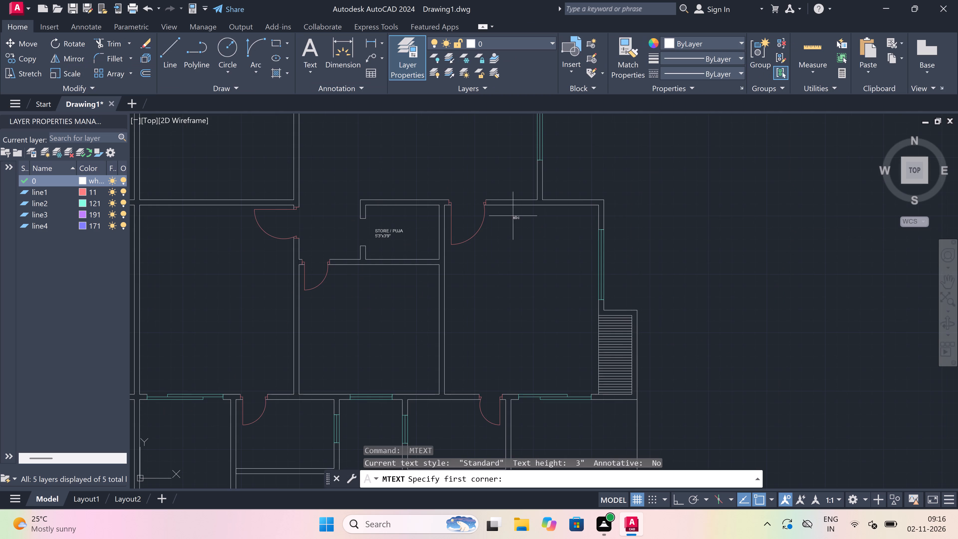
scroll(590, 213, up, 2)
click(367, 216)
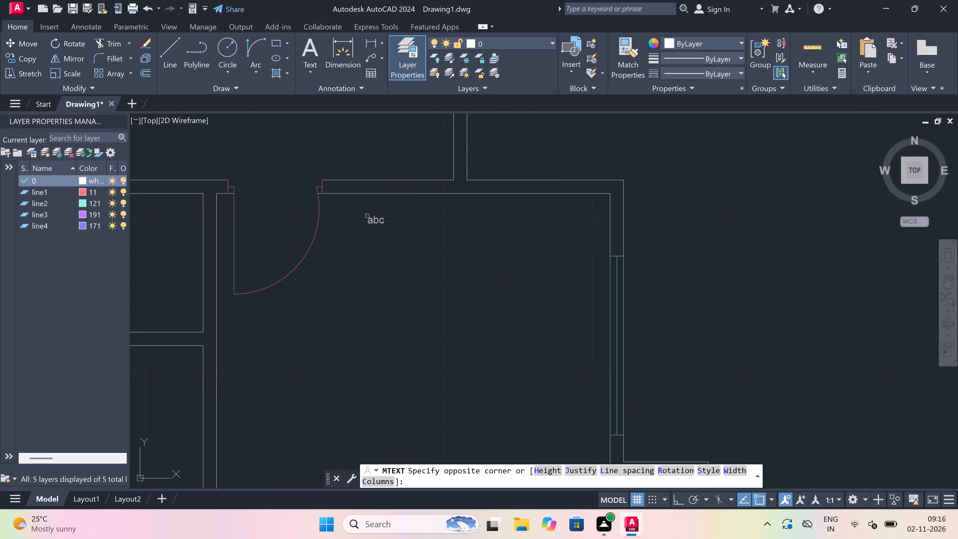
click(765, 248)
scroll(580, 253, down, 2)
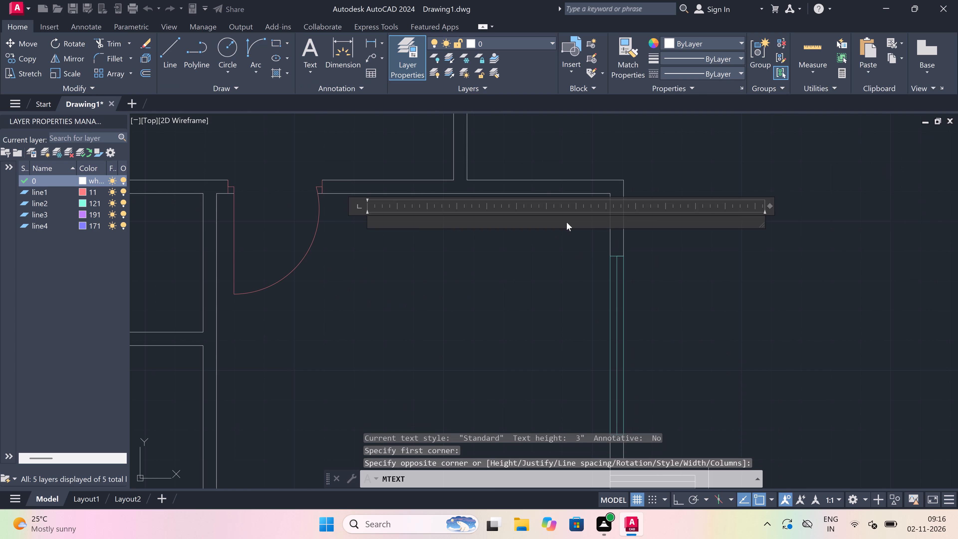
scroll(551, 194, up, 2)
scroll(408, 277, up, 1)
scroll(408, 275, down, 2)
scroll(368, 277, up, 2)
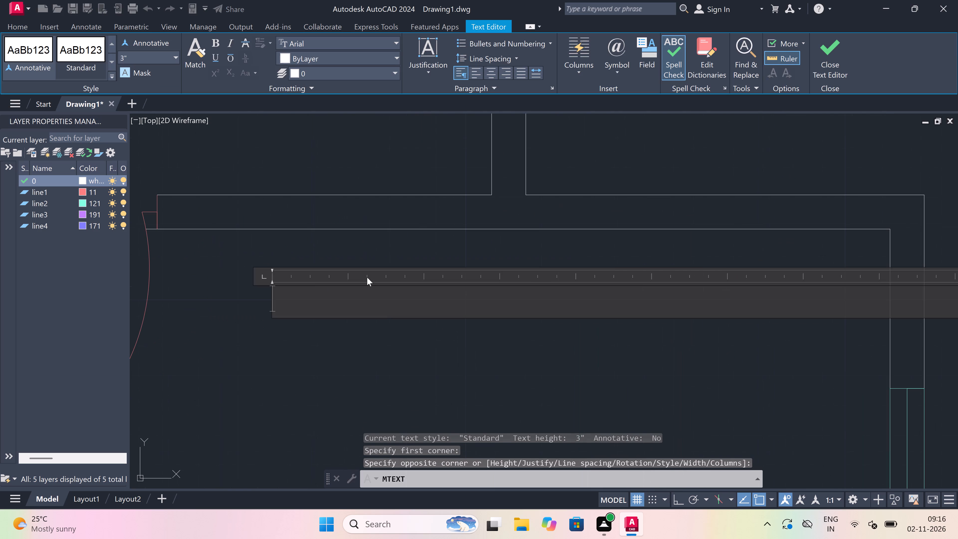
Enter the room label BEDROOM with 11'0"x13'6" on the second line and close the text.
text(BEDROOM)
key(Return)
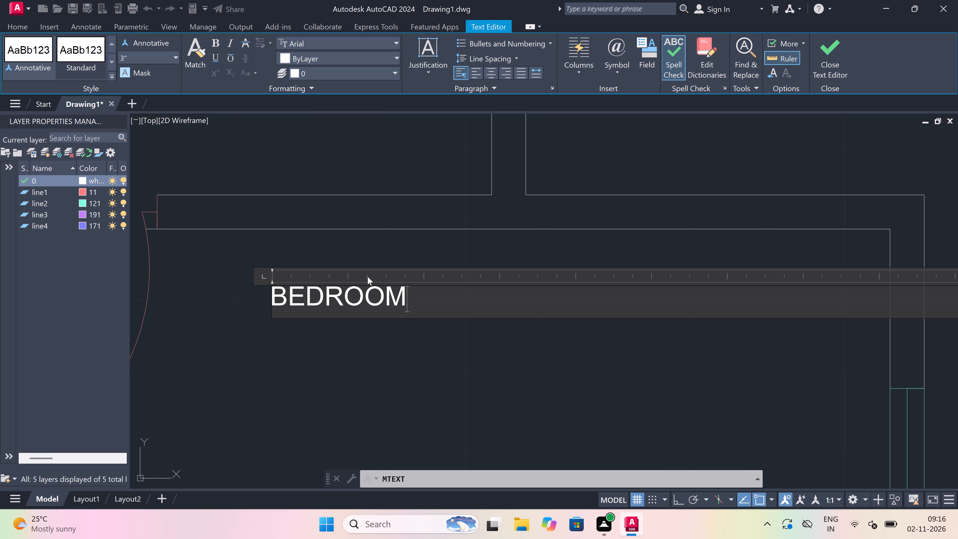
text(11)
text('0)
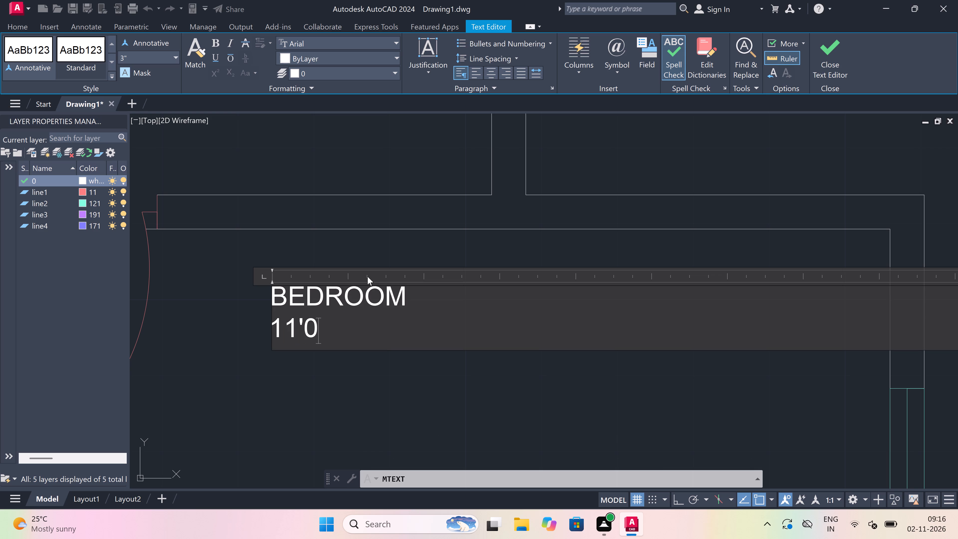
text("x)
text(13'6)
key(shift+quotedbl)
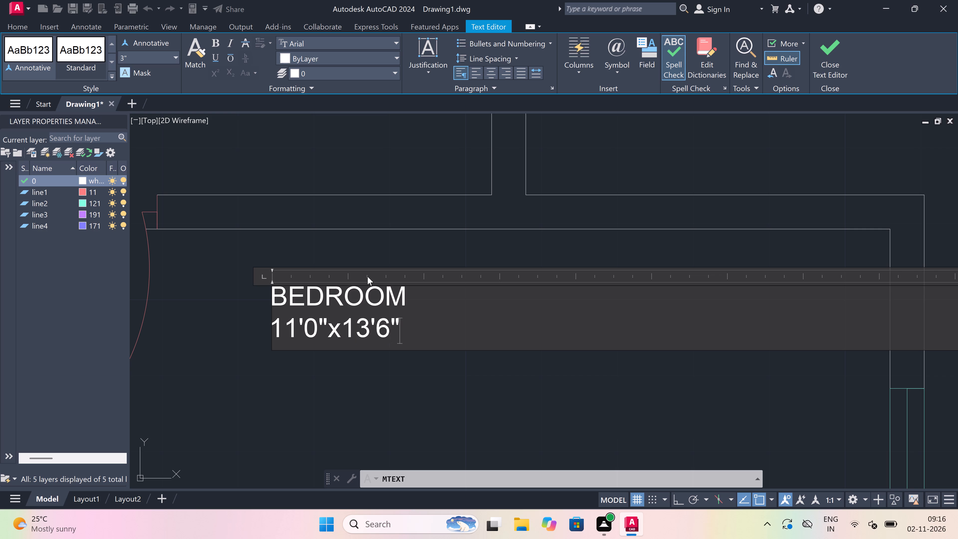
drag(342, 373, 346, 366)
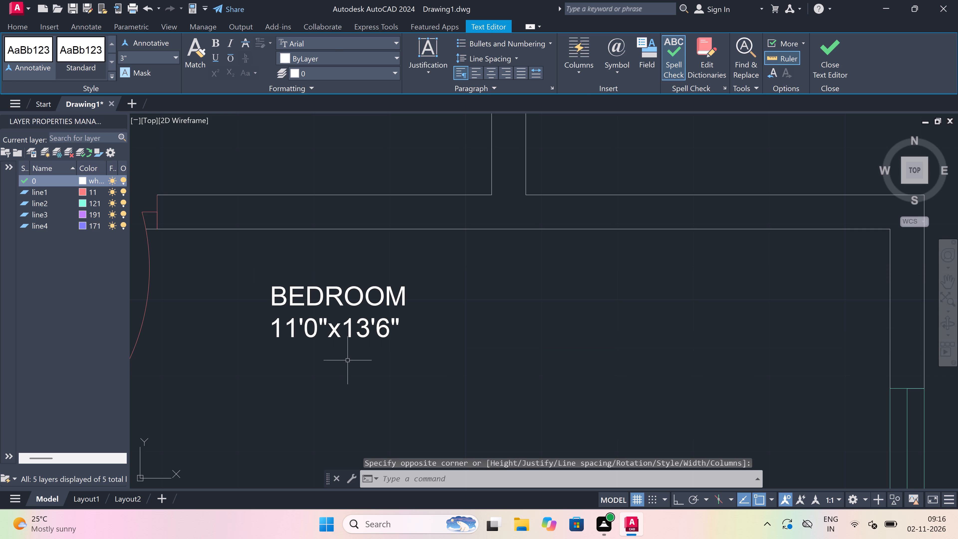
Place a multiline text box in the outdoor space south of the 11'0"x13'6" BEDROOM's sliding window.
key(space)
scroll(370, 302, down, 3)
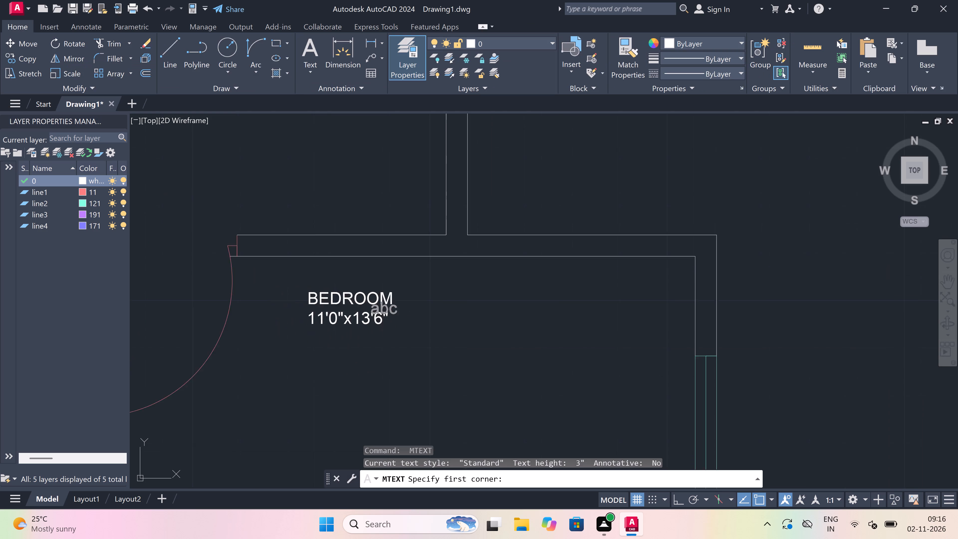
scroll(370, 302, down, 6)
scroll(376, 326, up, 4)
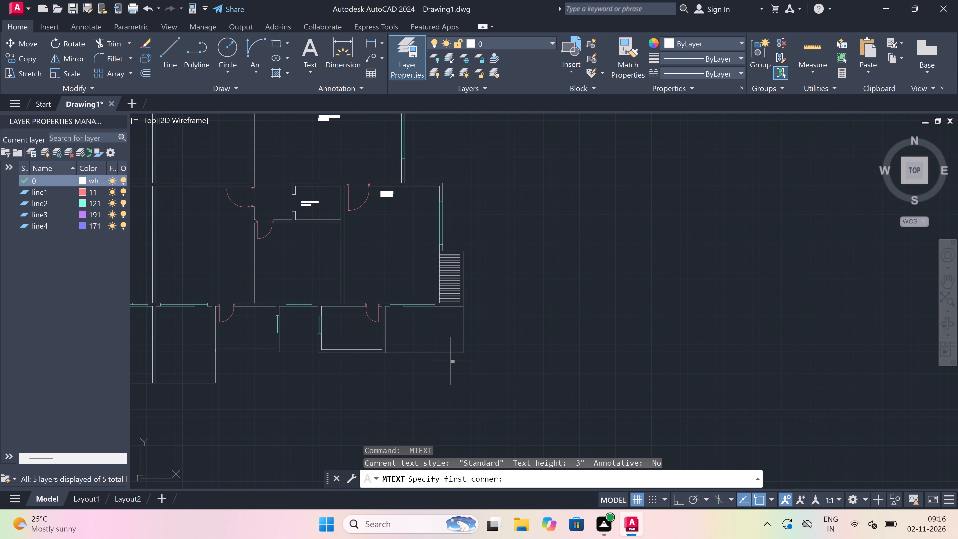
scroll(401, 335, up, 3)
drag(391, 324, 403, 323)
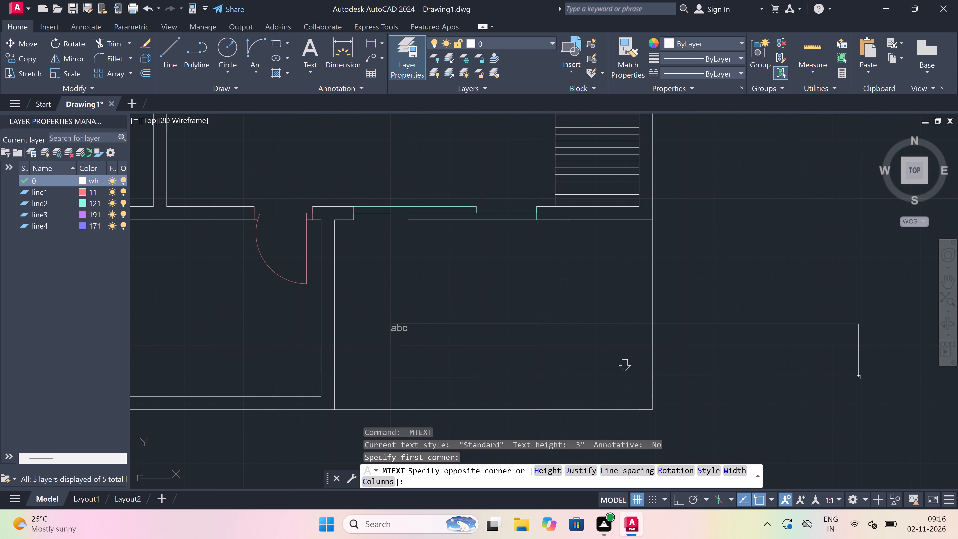
click(850, 341)
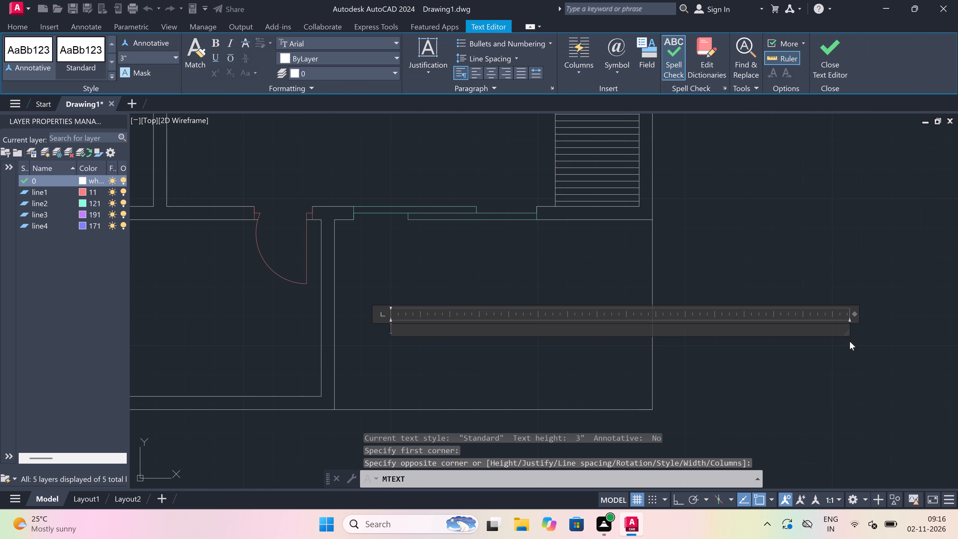
Enter the label BALCONY with 9'0"x4'9" on the second line and close the text.
key(b)
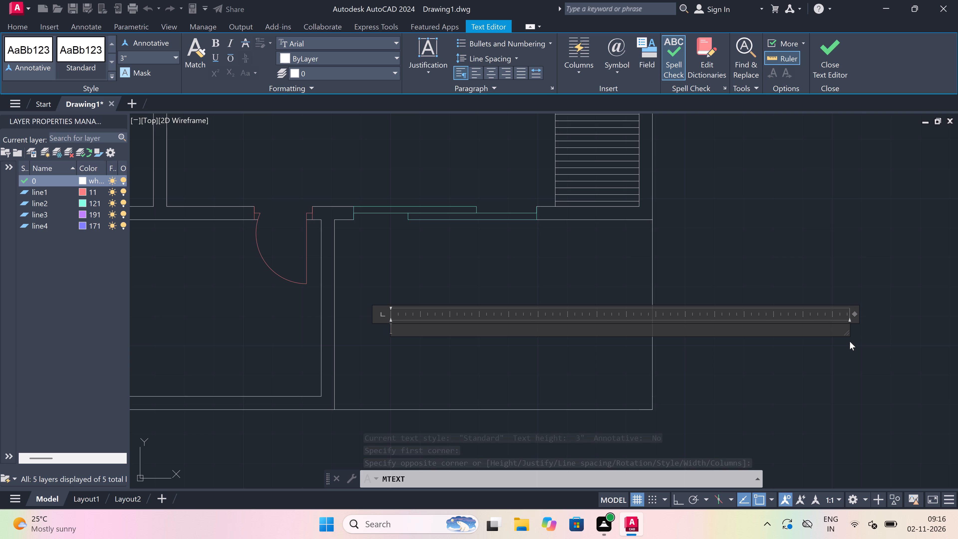
text(LCONY)
key(Return)
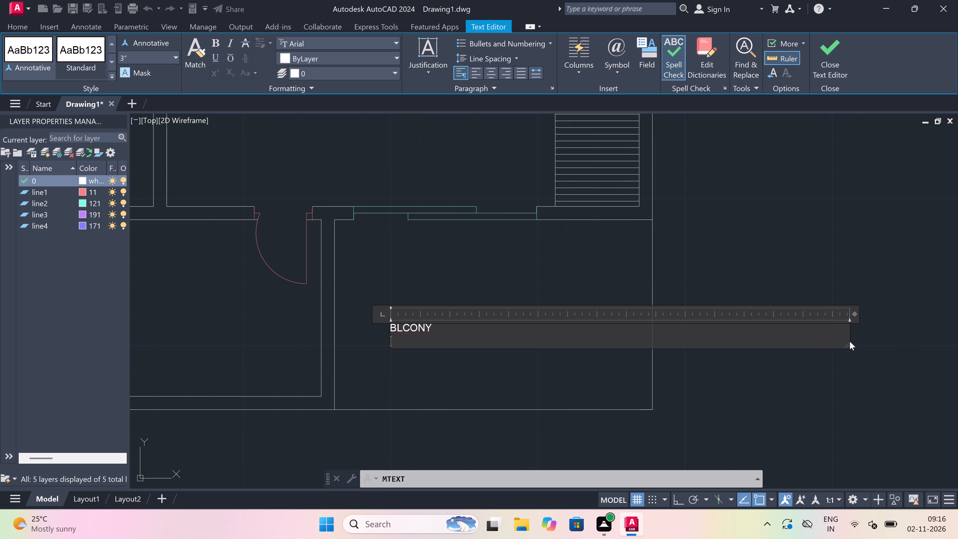
scroll(377, 338, up, 2)
click(426, 318)
key(a)
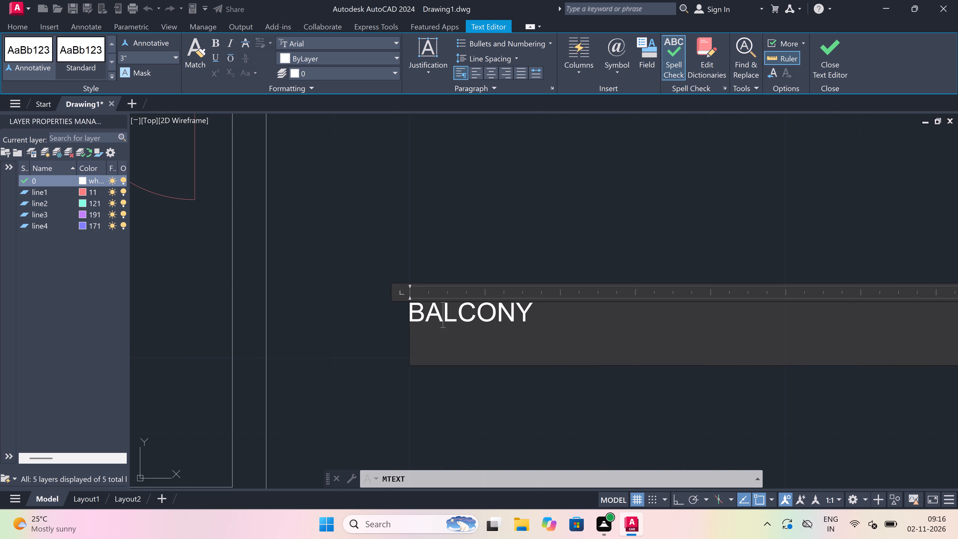
click(411, 355)
text(9'0)
text("x)
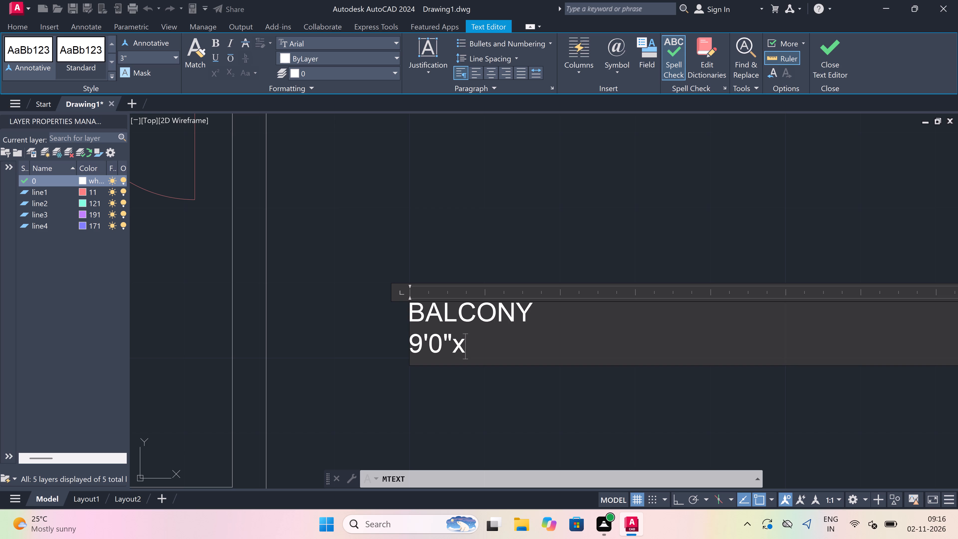
text(4'9")
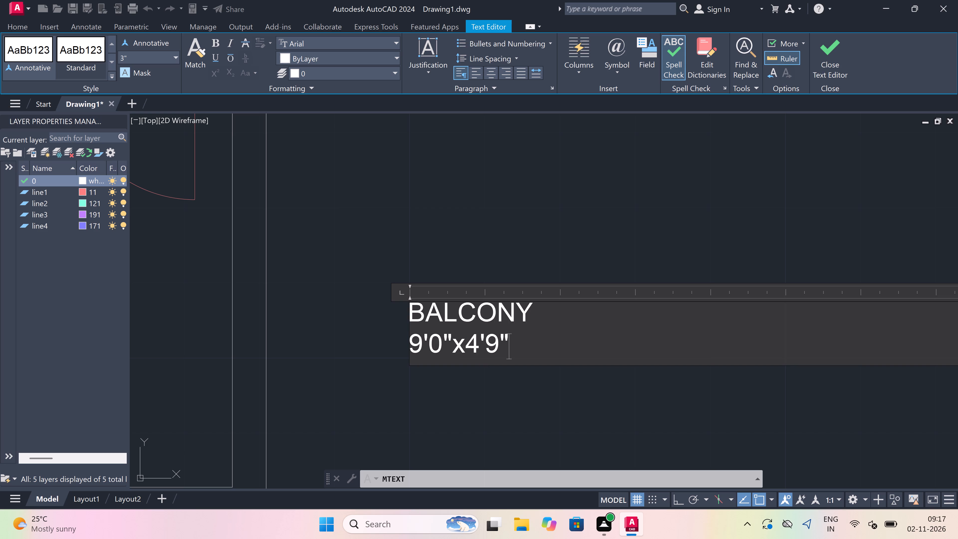
drag(453, 200, 456, 209)
Place a multiline text box near the north wall of the small room directly west of the BALCONY.
key(space)
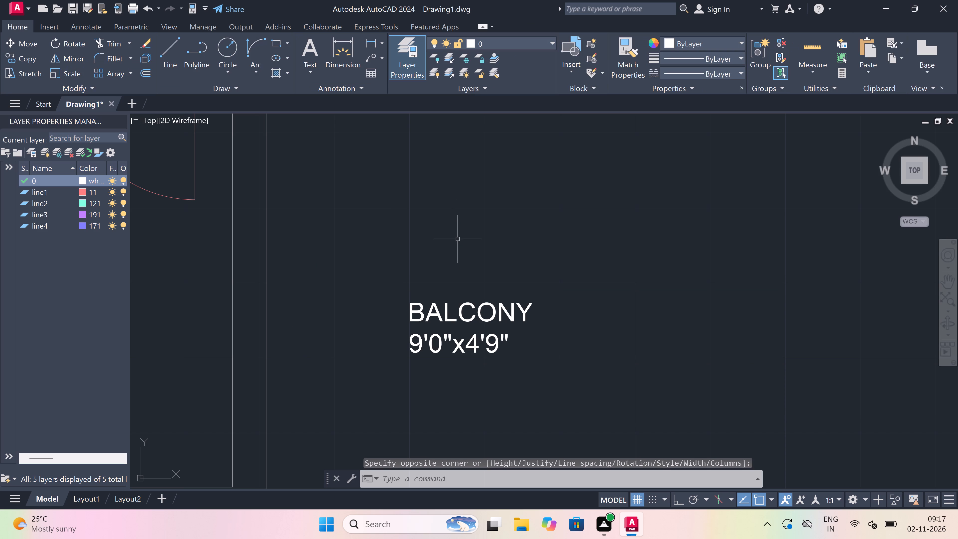
scroll(454, 243, down, 9)
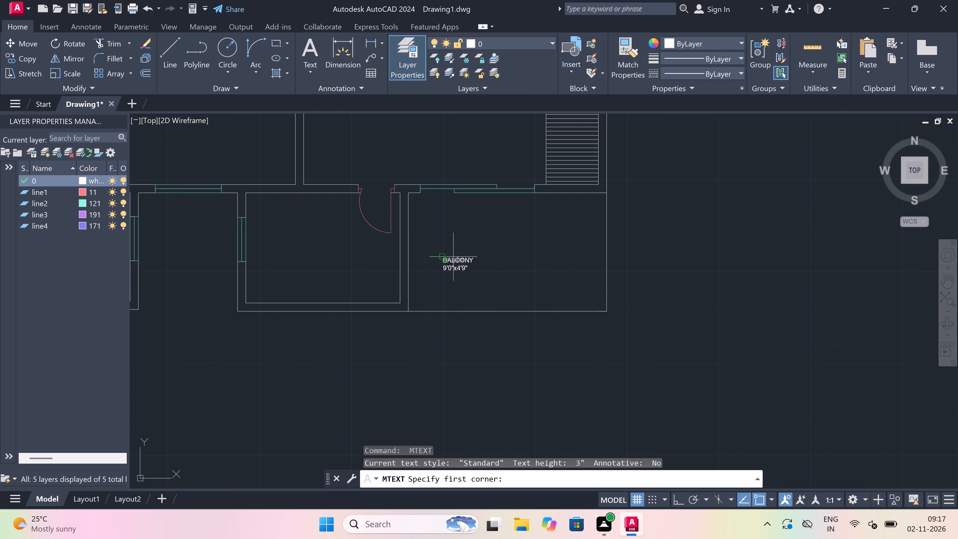
scroll(410, 256, up, 4)
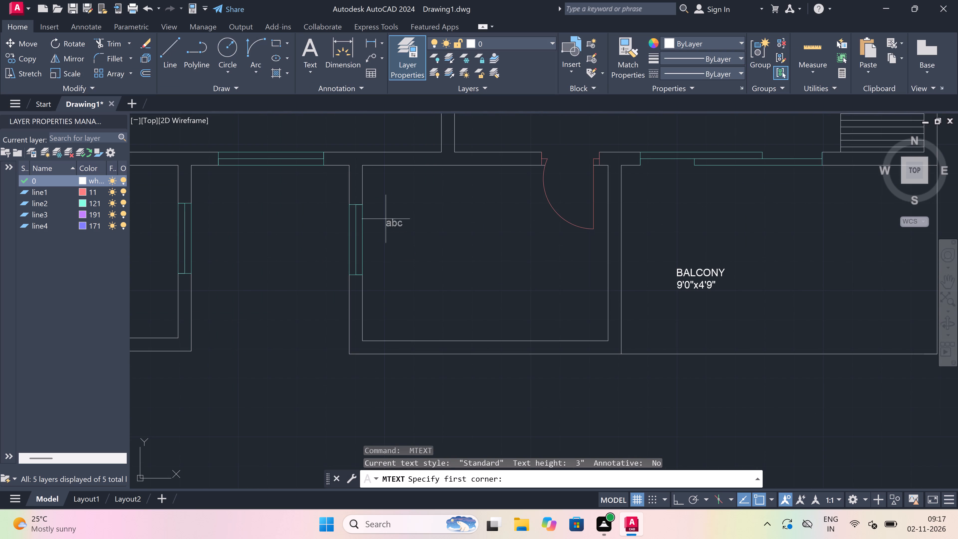
drag(390, 204, 432, 204)
click(808, 228)
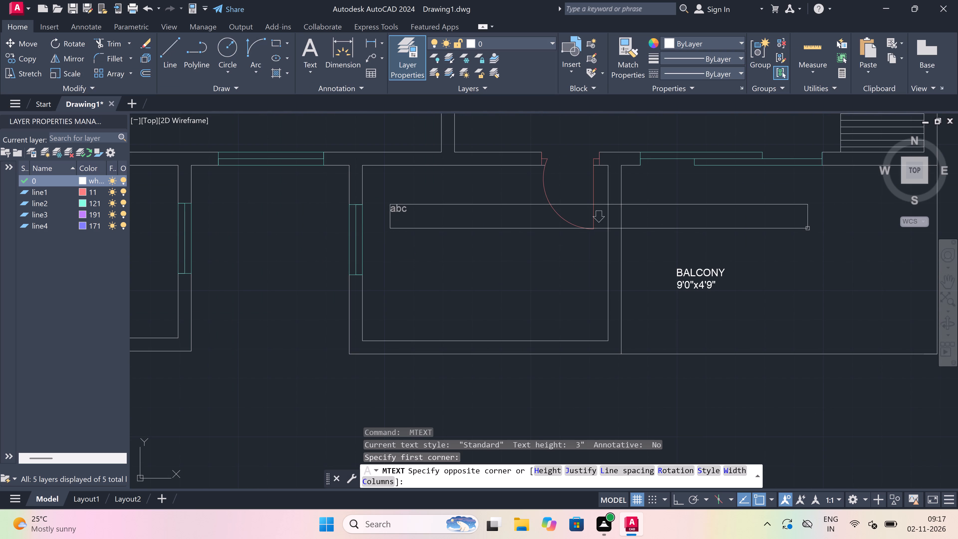
scroll(430, 204, down, 3)
scroll(420, 198, up, 8)
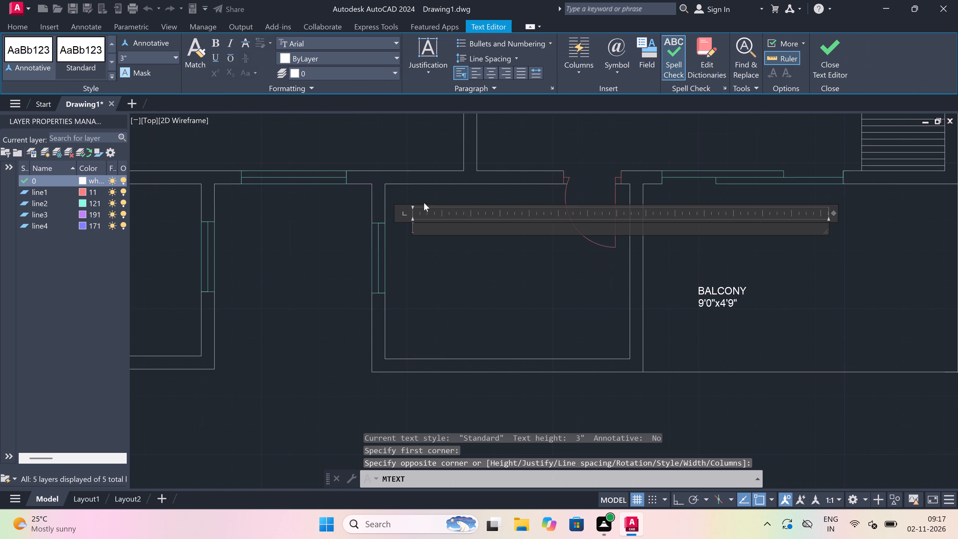
Enter the label TOILET with 7'0"x5'0" on the second line and close the text.
scroll(424, 203, up, 1)
scroll(469, 226, down, 2)
scroll(511, 233, up, 1)
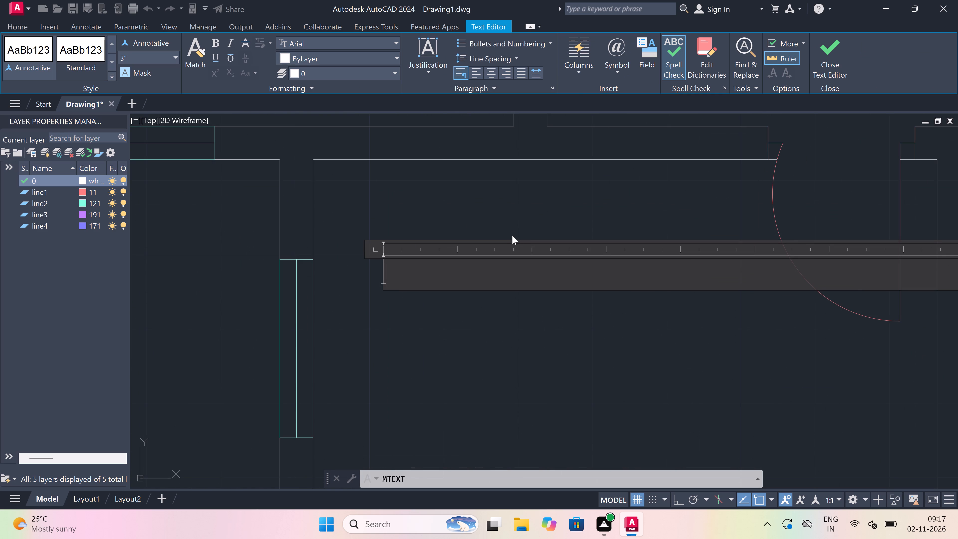
text(TOI)
text(LET)
key(Return)
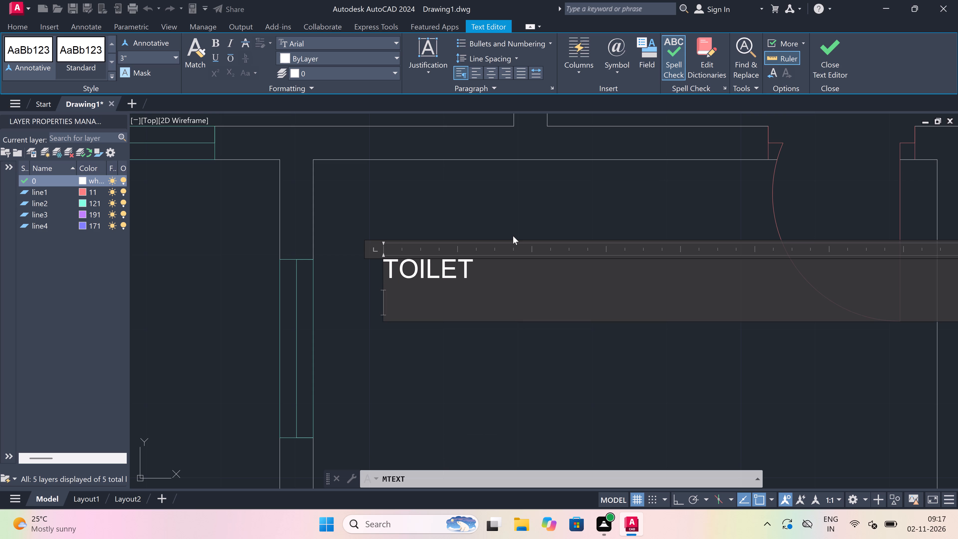
text(7'0)
text("x)
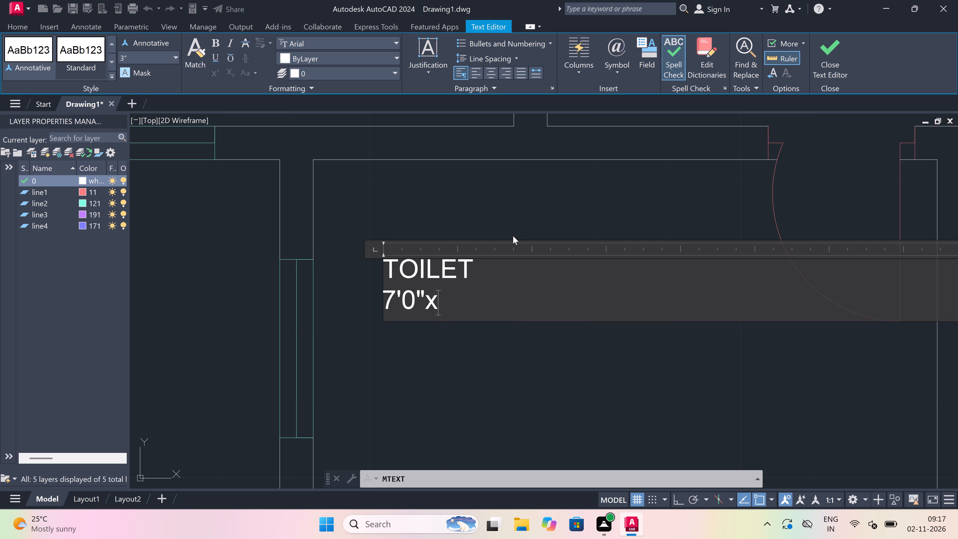
text(5'0")
click(511, 208)
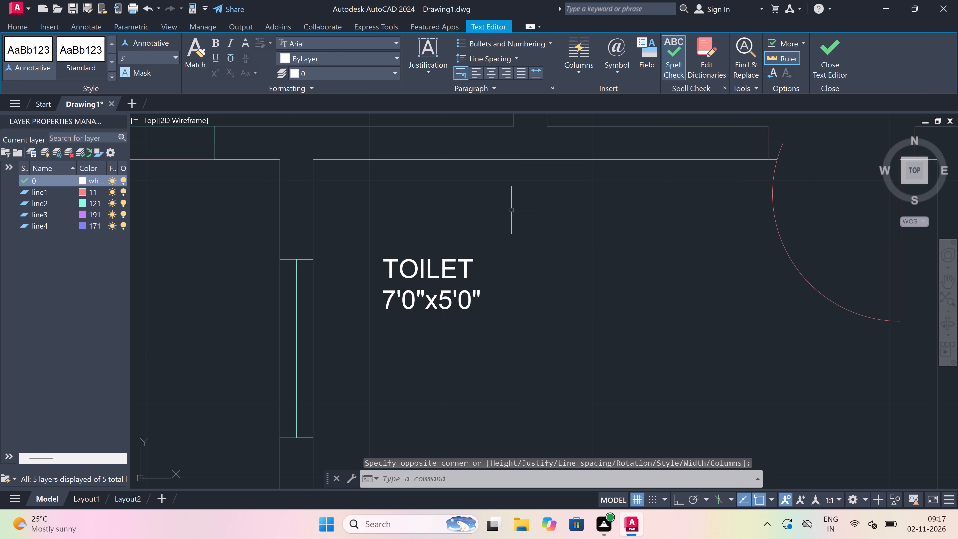
Place a multiline text box in the middle of the room directly south of STORE / PUJA.
key(space)
scroll(517, 202, down, 2)
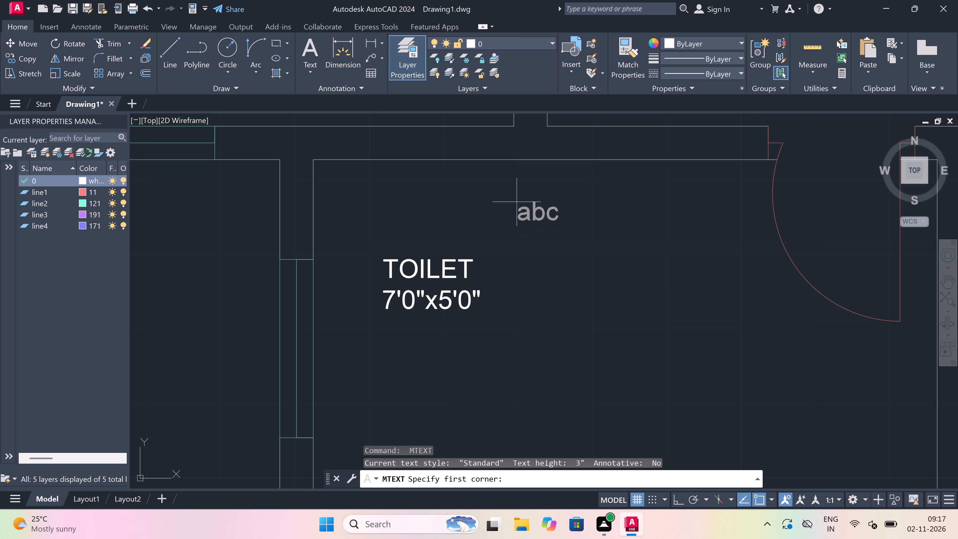
scroll(517, 202, down, 3)
scroll(494, 272, down, 4)
scroll(476, 215, up, 3)
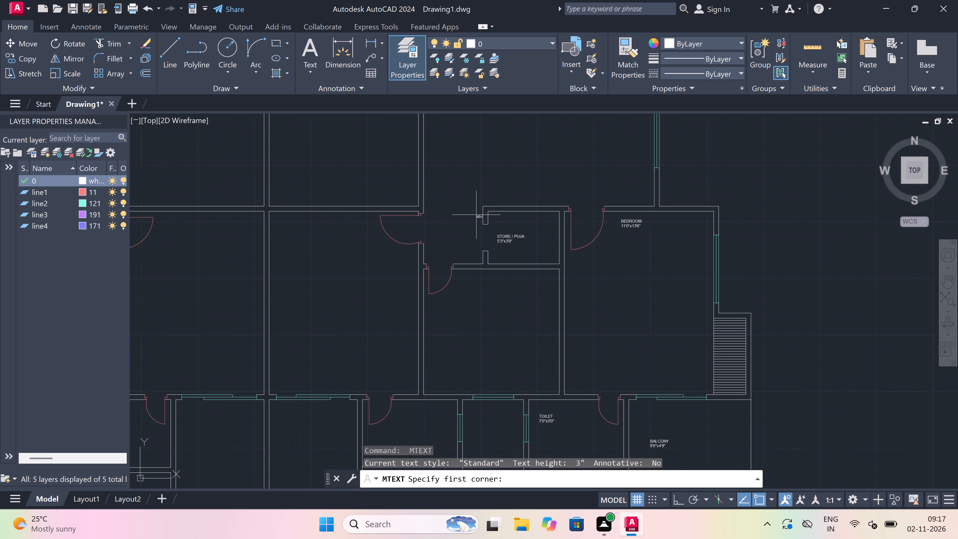
scroll(454, 308, up, 2)
drag(445, 325, 464, 330)
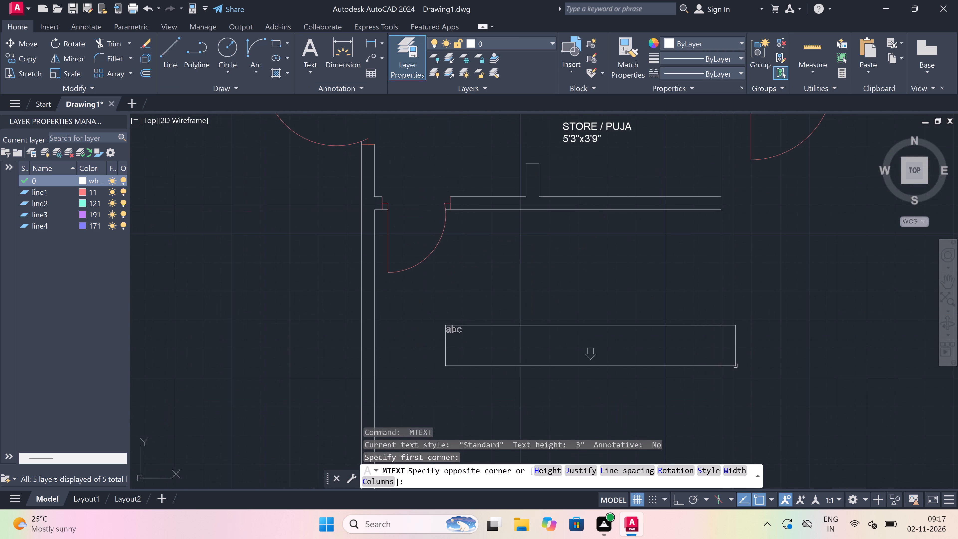
click(795, 372)
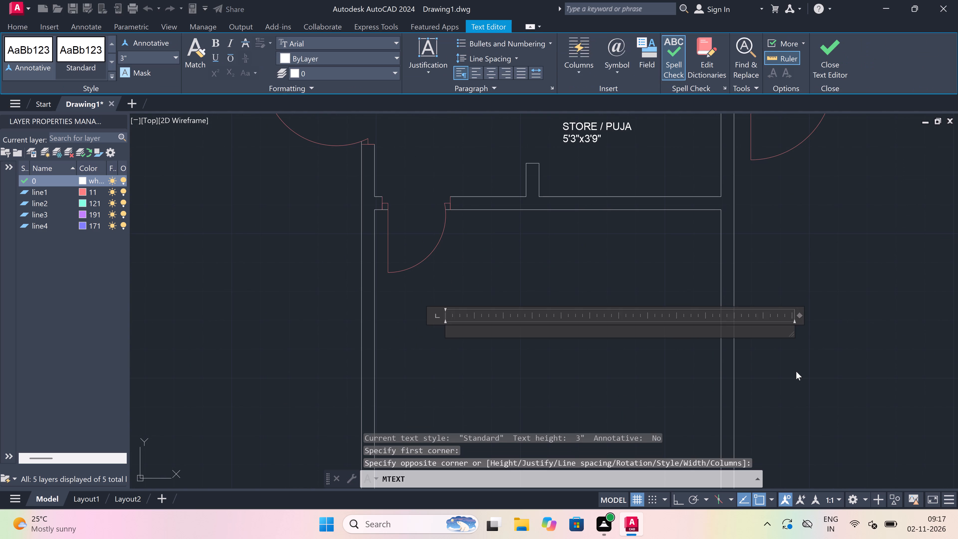
Enter the label KITCHEN with 9'3"x9'3" on the second line and close the text.
text(KITCHEN)
key(Return)
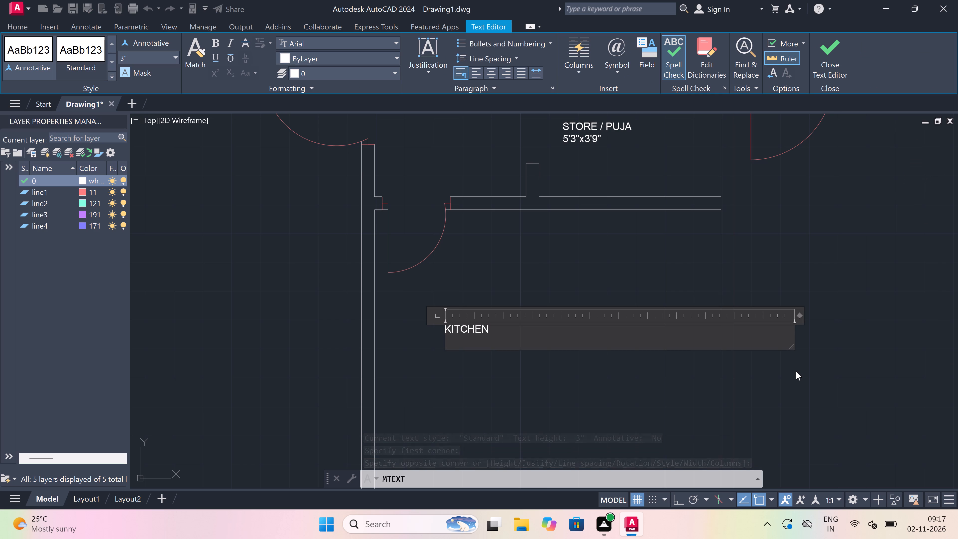
text(9'3)
text("x)
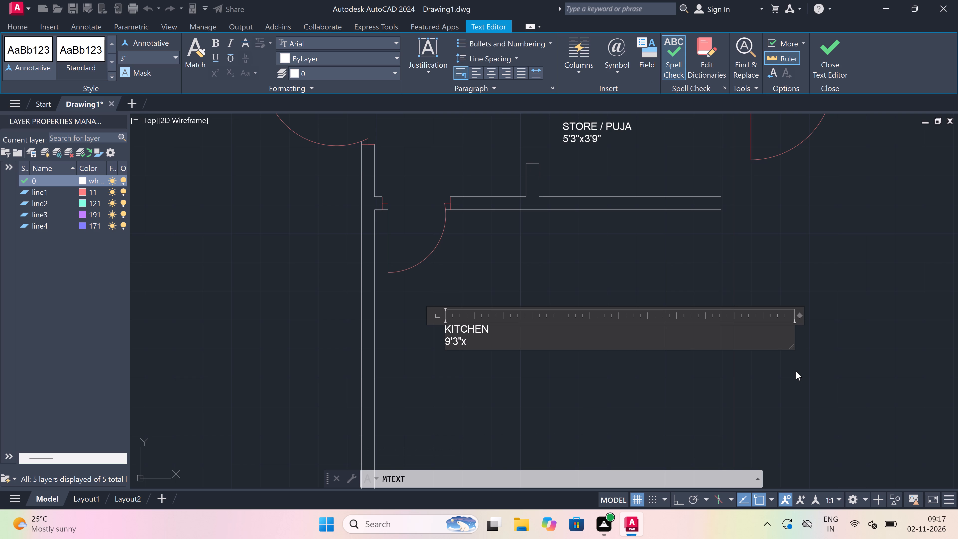
text(9'3)
key(shift+quotedbl)
click(436, 383)
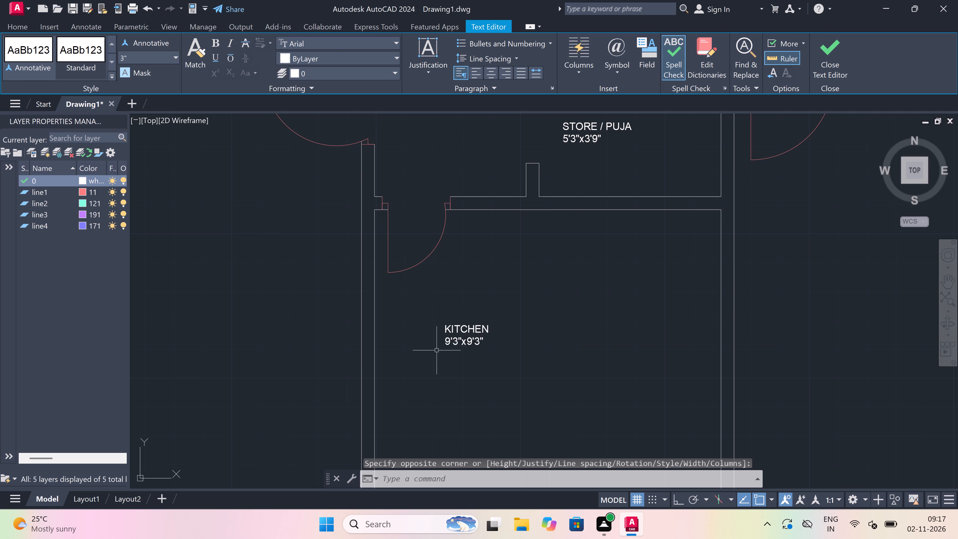
Place a multiline text box below the door swing in the small room southwest of the KITCHEN.
scroll(440, 280, down, 4)
key(space)
scroll(440, 280, down, 2)
scroll(429, 298, up, 4)
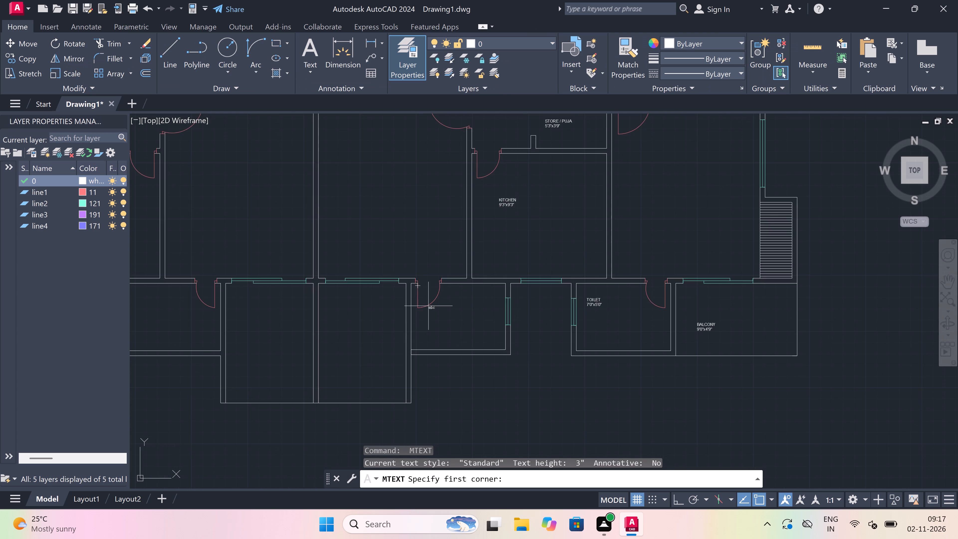
scroll(426, 321, up, 2)
drag(415, 332, 428, 337)
click(738, 344)
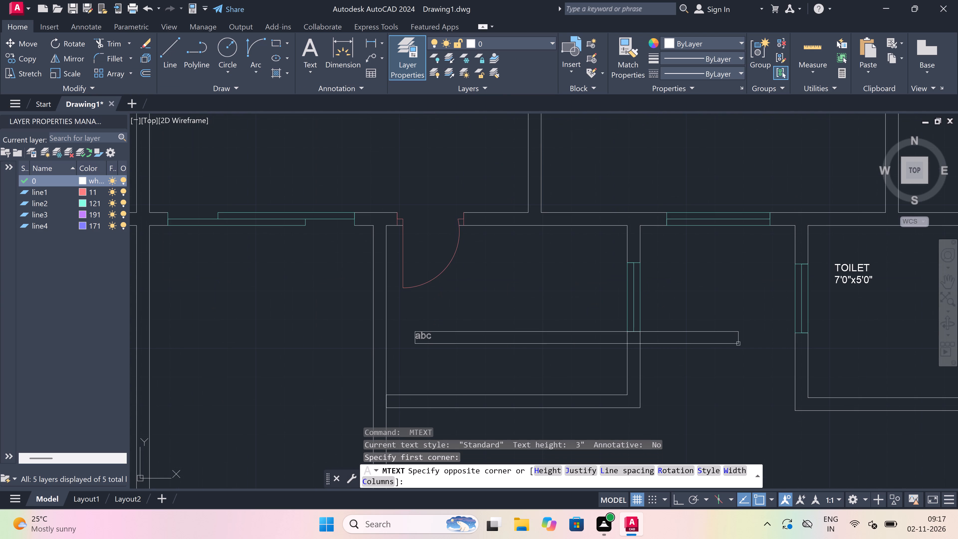
Enter the label TOILET with 7'0"x5'0" on the second line and close the text.
key(t)
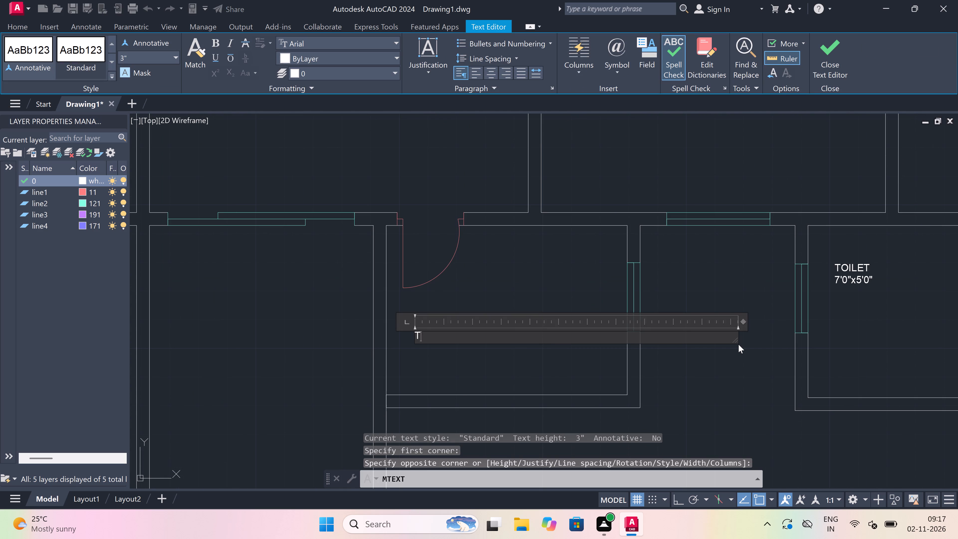
text(OILET)
key(Return)
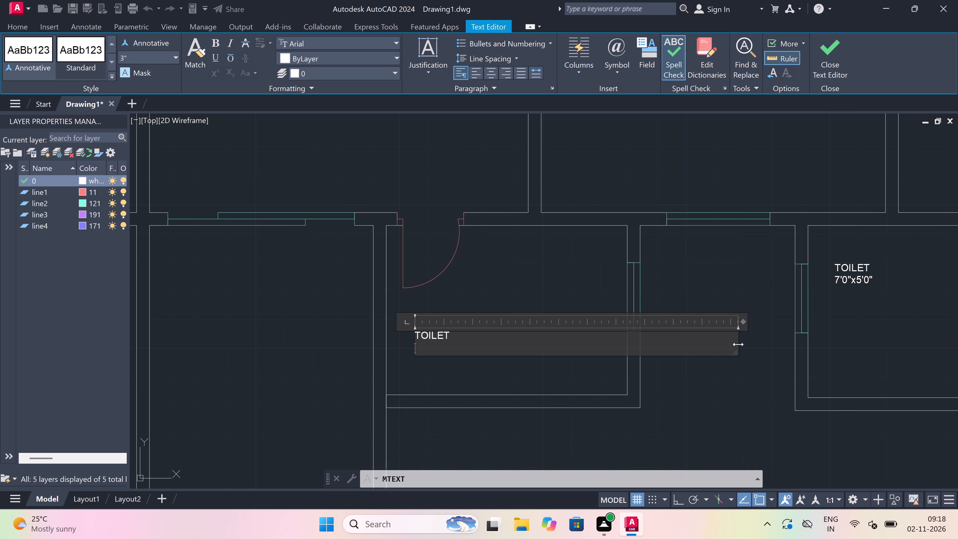
text(7'0)
text("x)
text(5'0")
click(428, 356)
click(434, 382)
Place a multiline text box in the open bay directly west of the TOILET southwest of the KITCHEN.
scroll(460, 319, down, 5)
key(space)
scroll(280, 320, up, 3)
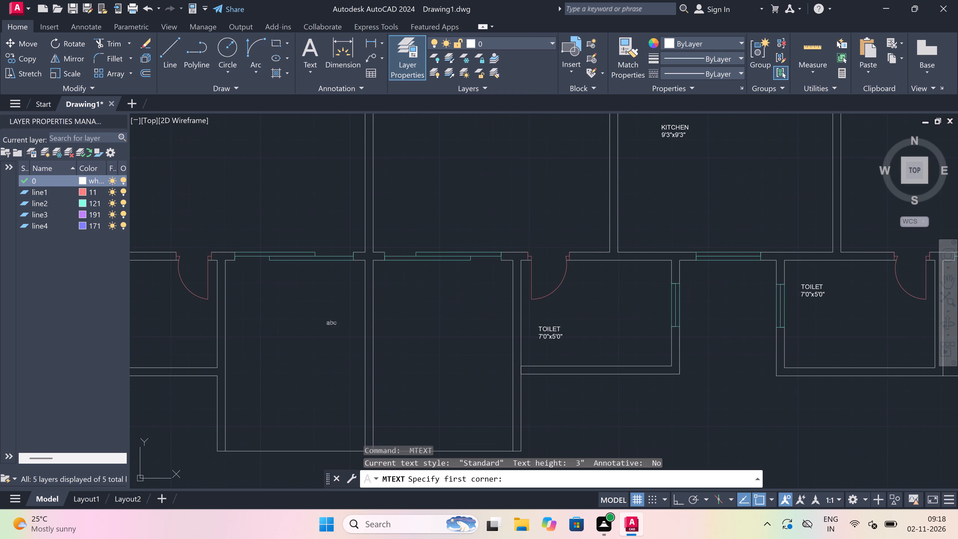
scroll(415, 334, down, 4)
scroll(472, 348, up, 2)
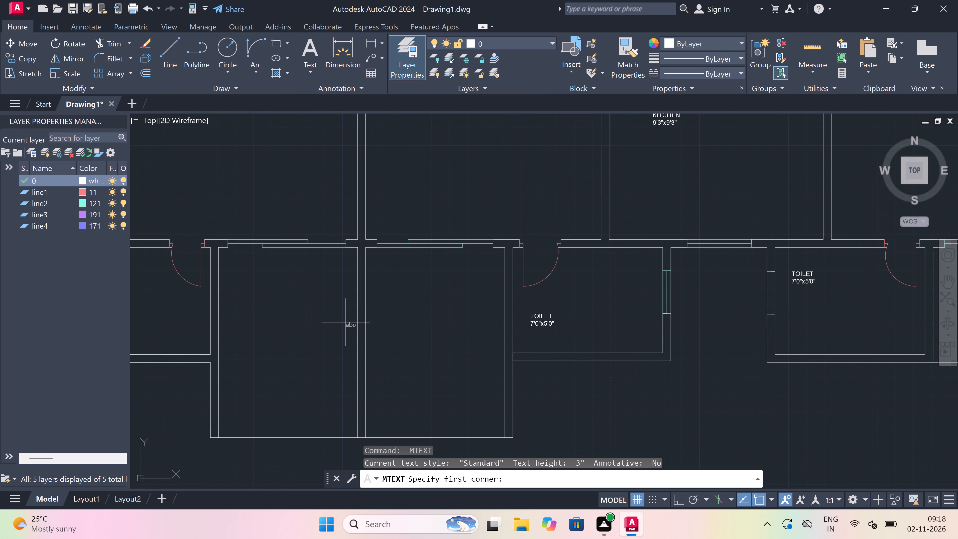
scroll(402, 334, up, 1)
drag(368, 341, 391, 341)
click(824, 380)
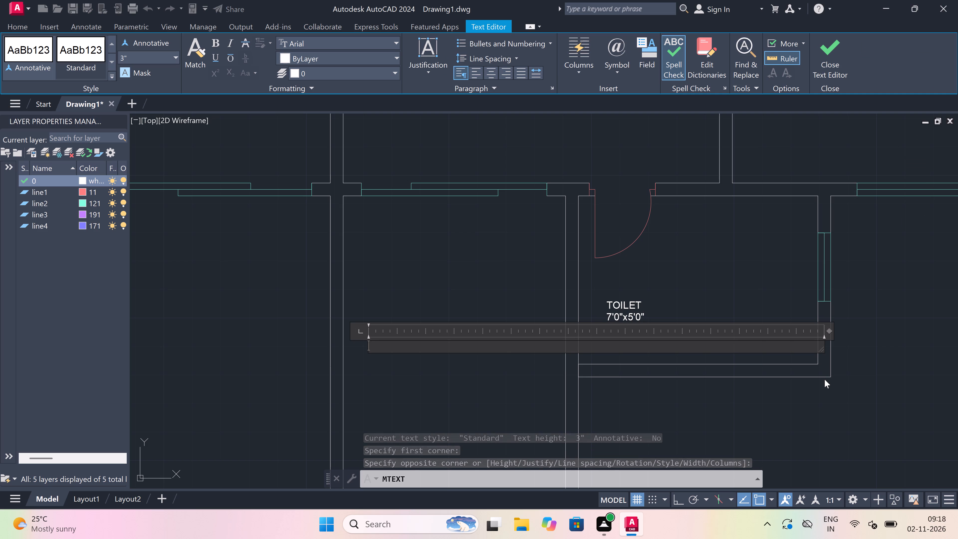
Enter the label TERRANCE with 6'6"x8'6" on the second line and close the text.
key(t)
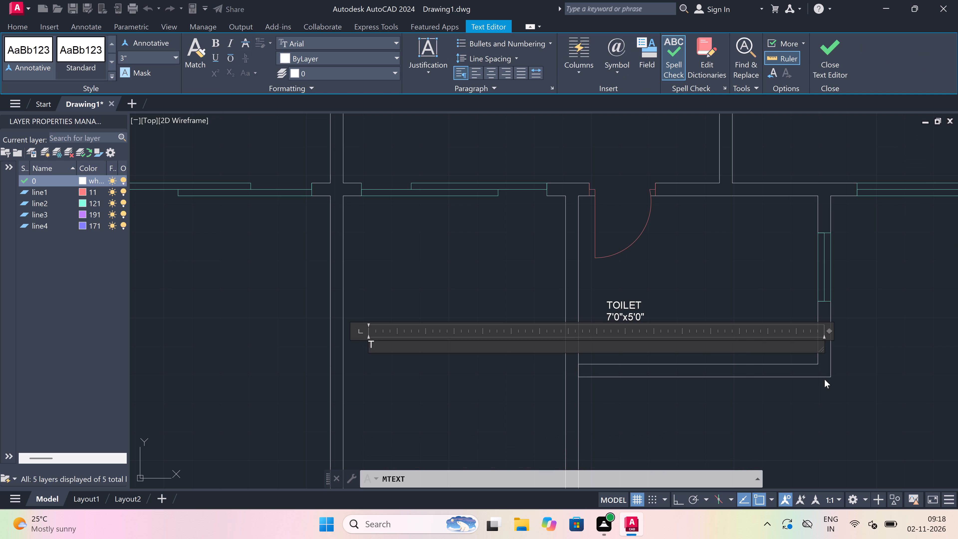
key(r)
key(BackSpace)
text(ERRANCE)
key(Return)
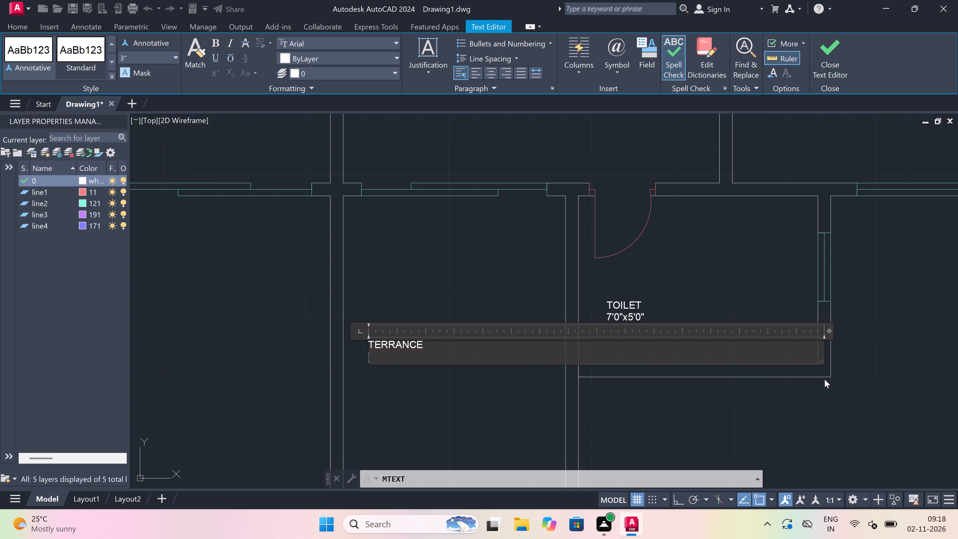
text(6'6)
text(8'6")
click(400, 364)
drag(393, 394, 392, 387)
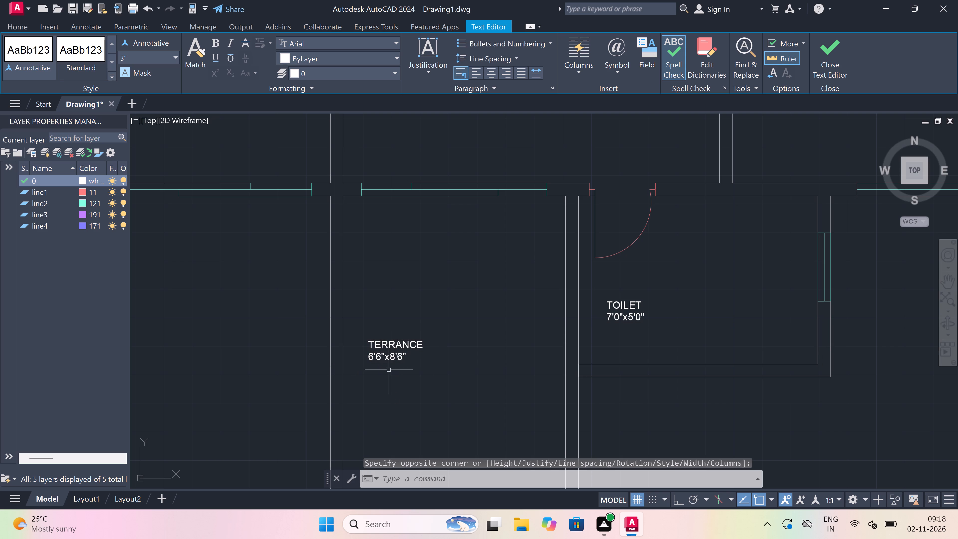
Copy the TERRANCE 6'6"x8'6" label into the adjoining bay west of the dividing wall.
click(388, 354)
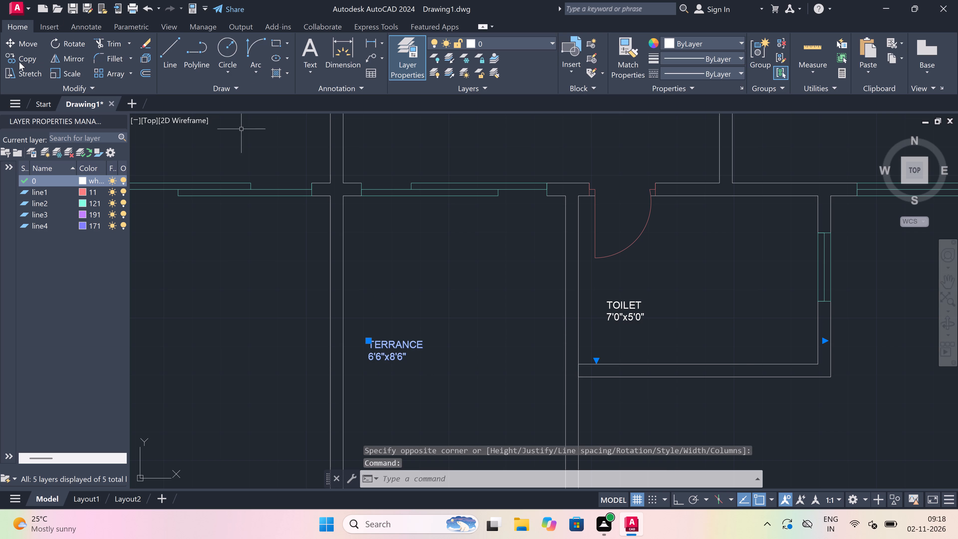
drag(23, 55, 35, 54)
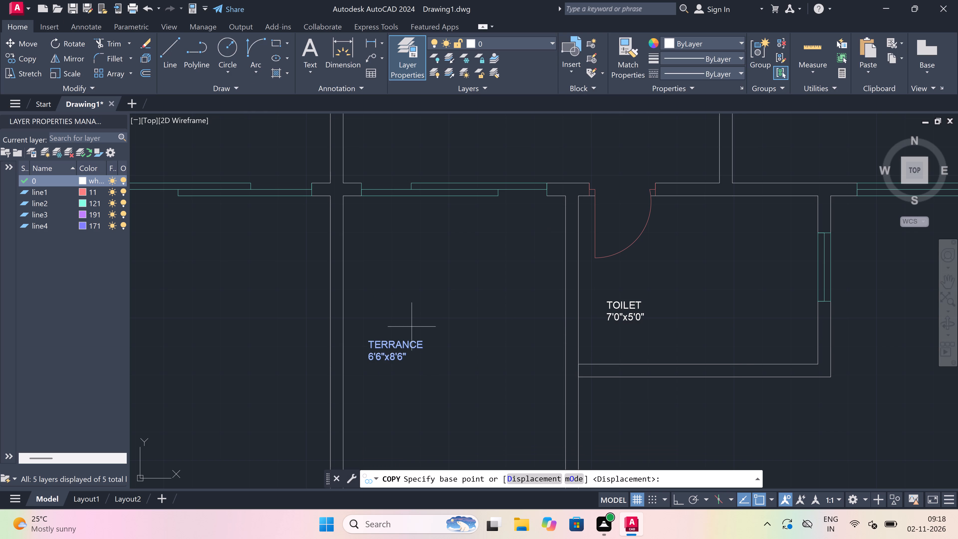
drag(397, 346, 402, 345)
scroll(469, 315, down, 2)
scroll(323, 311, up, 1)
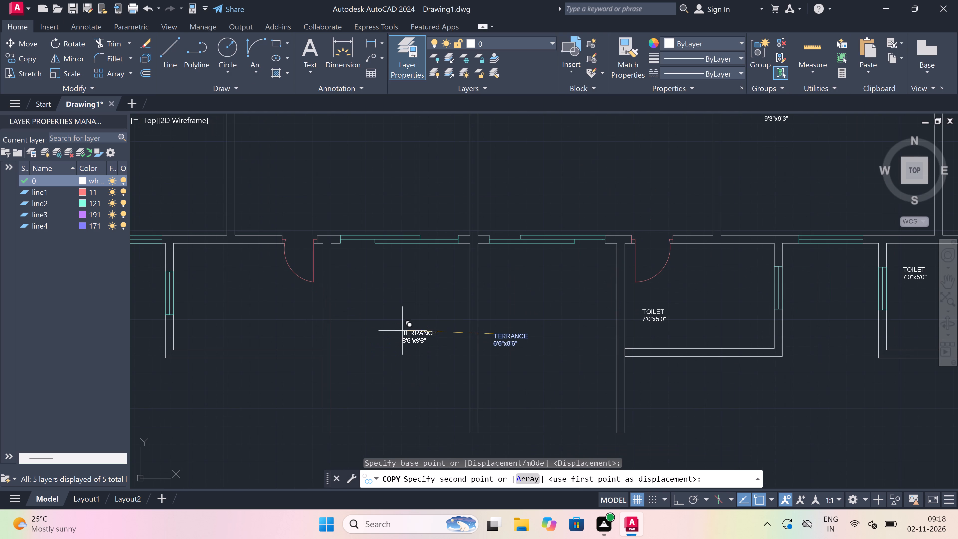
click(373, 326)
key(Escape)
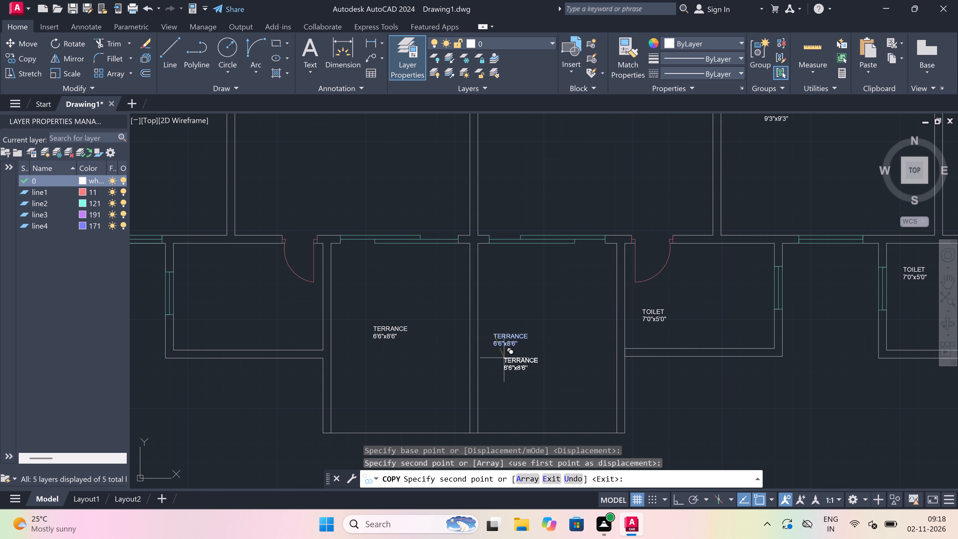
Move the eastern TERRANCE 6'6"x8'6" label slightly northeast, closer to the middle of its bay.
click(501, 343)
click(495, 332)
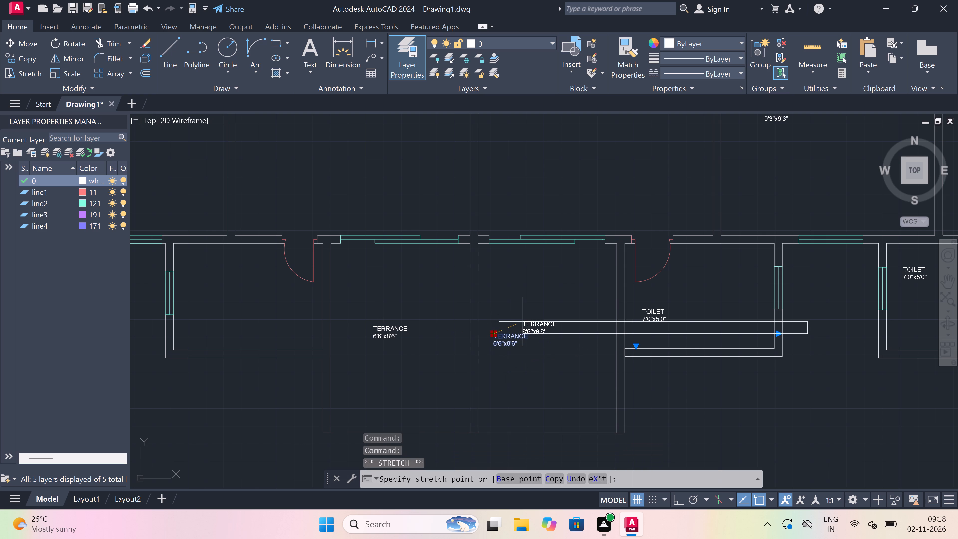
click(523, 322)
key(Escape)
Add the multiline label TOILET with 7'0"x5'0" on the second line in the room directly west of the western TERRANCE.
scroll(464, 327, down, 1)
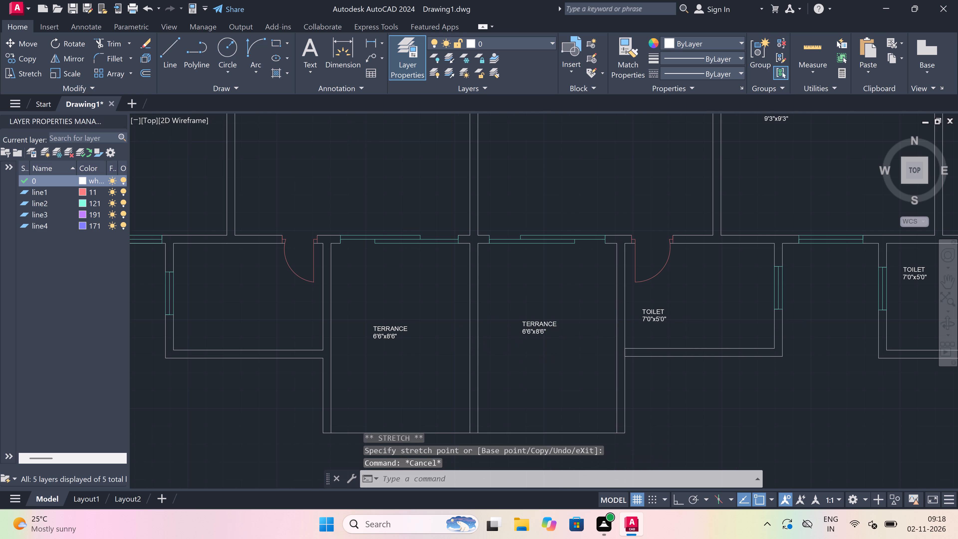
text(mt)
key(space)
scroll(464, 325, down, 2)
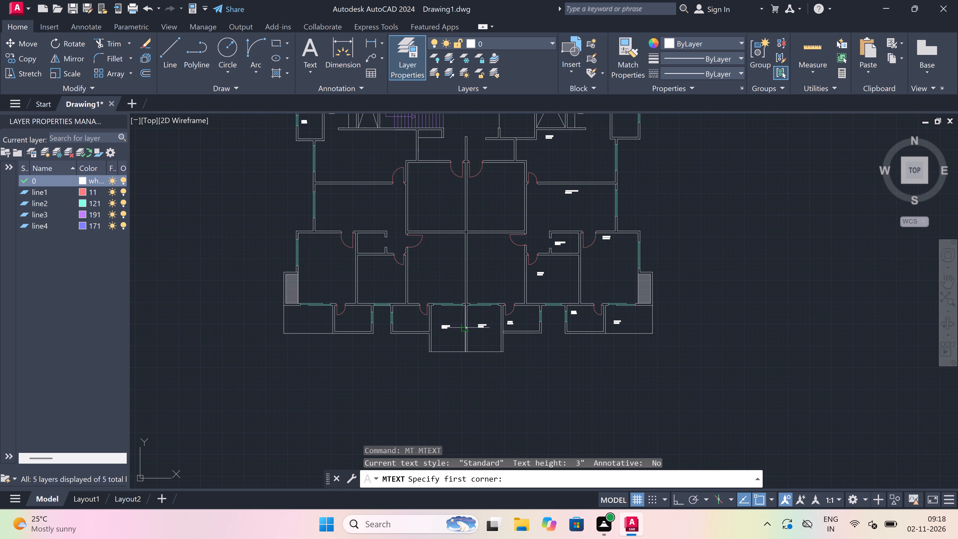
scroll(390, 315, up, 3)
scroll(444, 341, up, 1)
drag(424, 347, 432, 349)
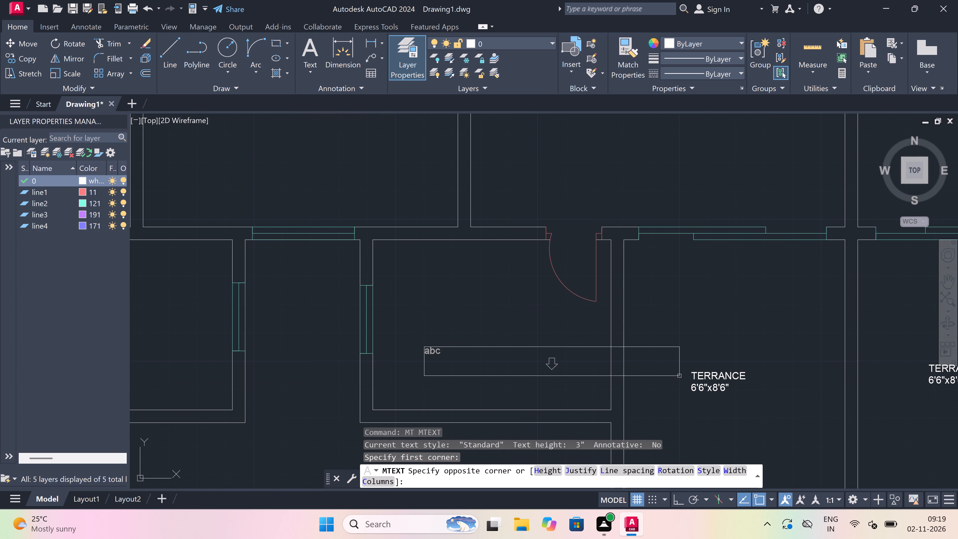
click(734, 383)
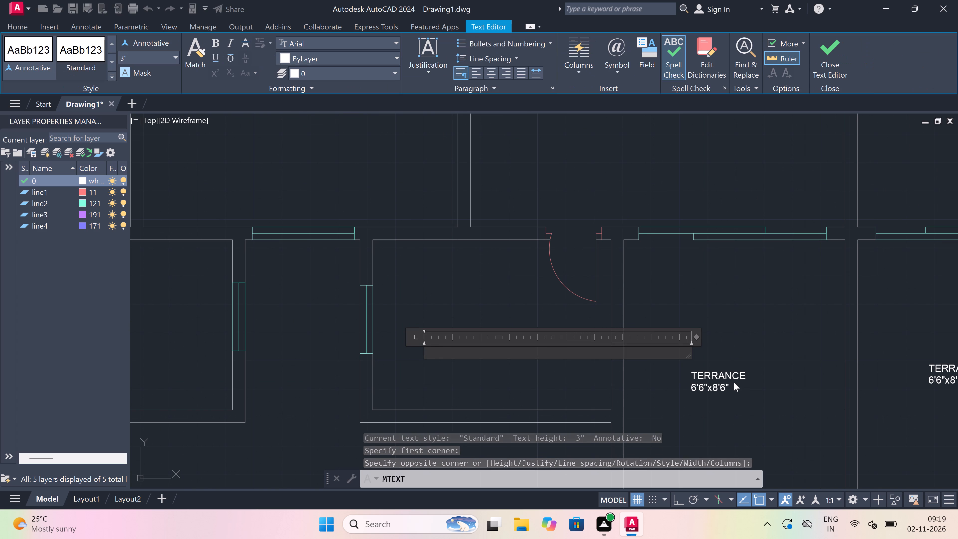
text(TOILET)
key(Return)
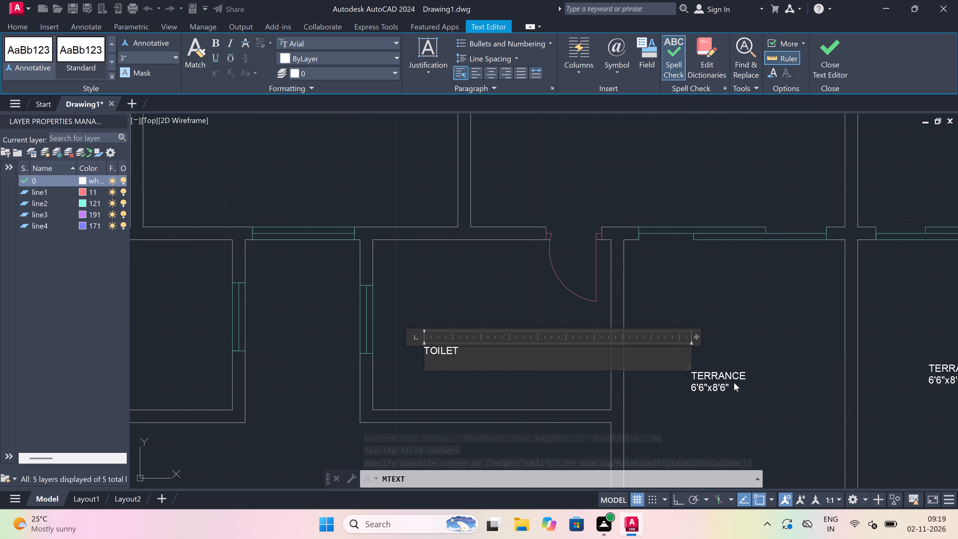
text(7'0)
text("x)
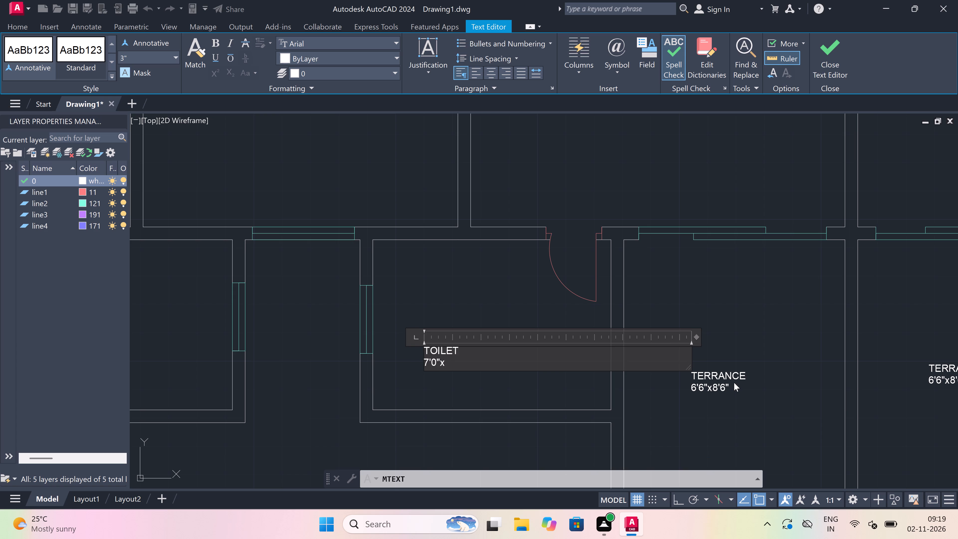
text(5'0")
click(481, 304)
Add the multiline label TOILET with 7'0"x5'0" on the second line in the next toilet room farther west, beyond the windowed gap.
key(space)
scroll(481, 304, down, 4)
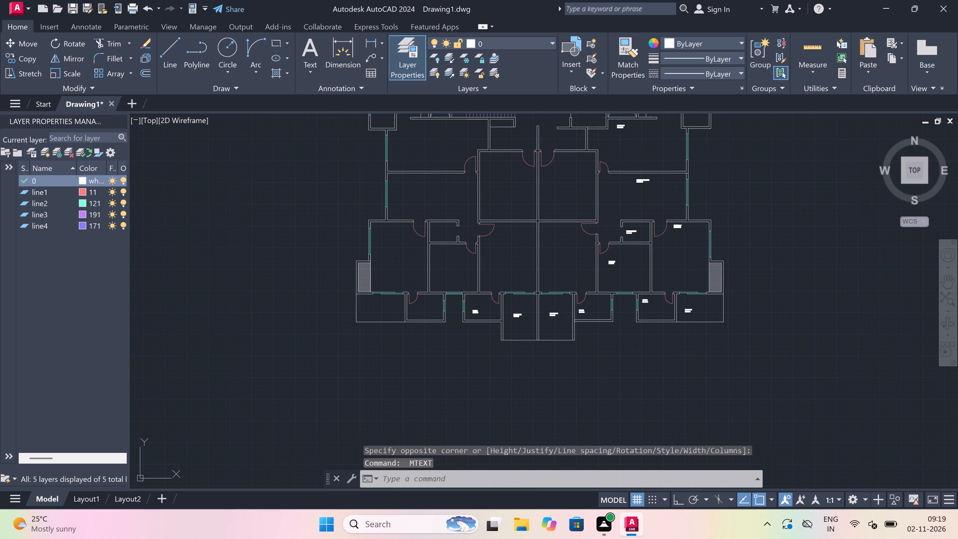
scroll(371, 286, up, 2)
scroll(491, 339, up, 2)
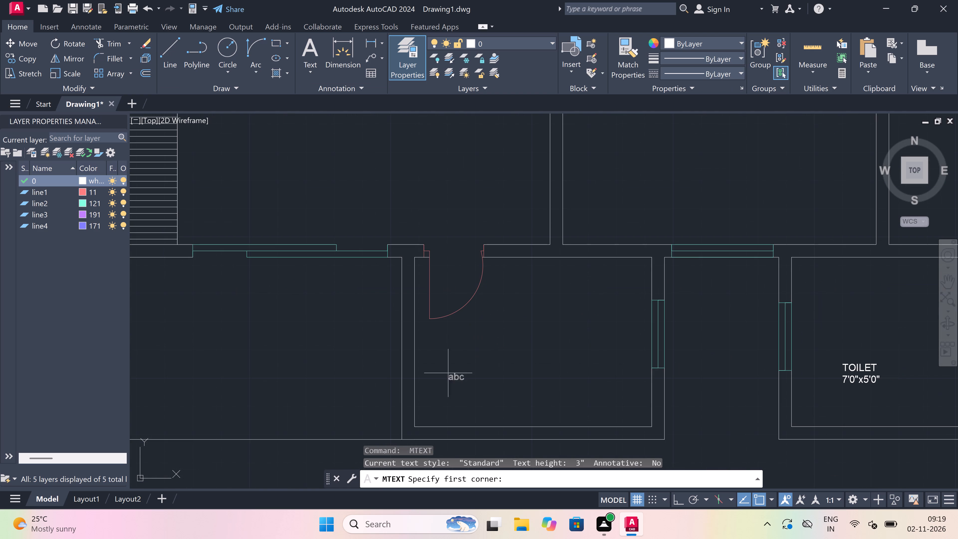
drag(445, 378, 463, 378)
click(805, 422)
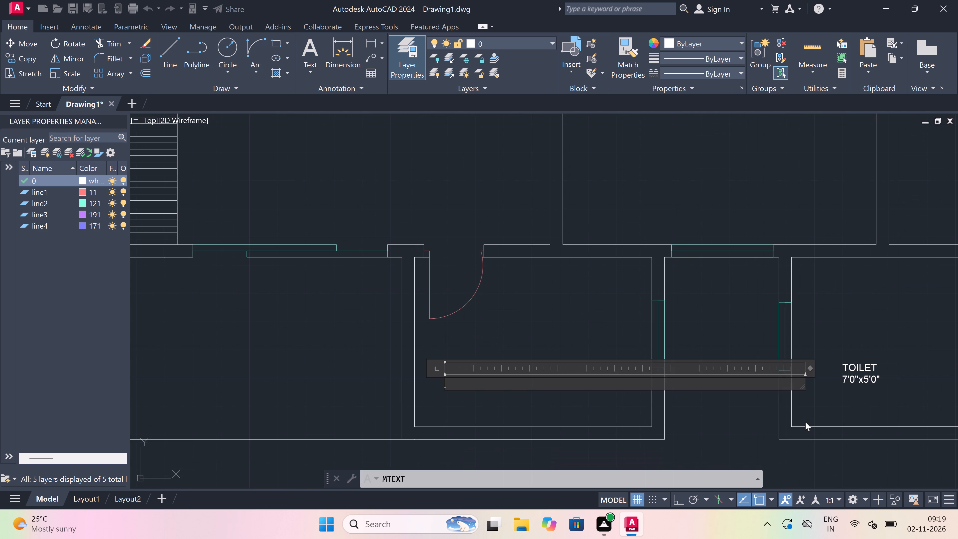
text(TOILET)
key(Return)
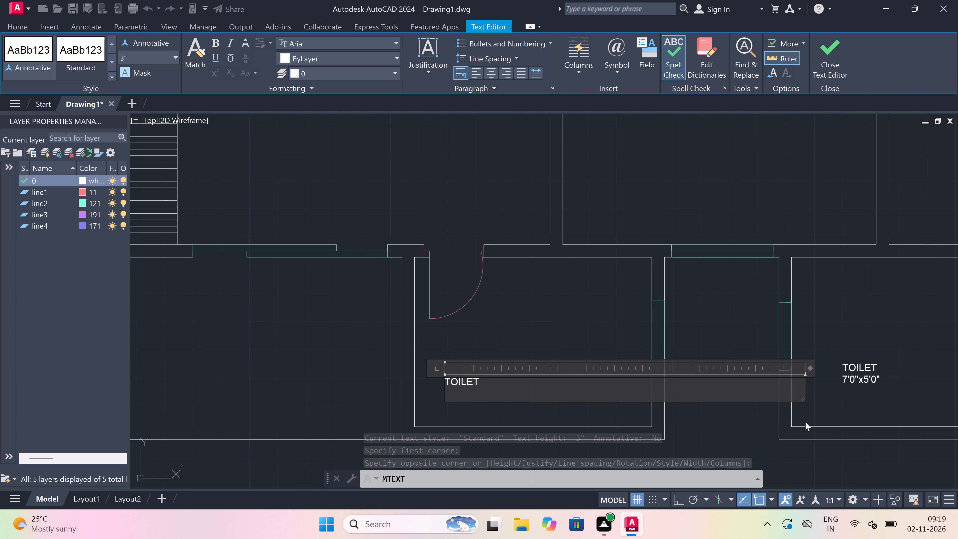
text(7'0)
text("c)
key(BackSpace)
key(x)
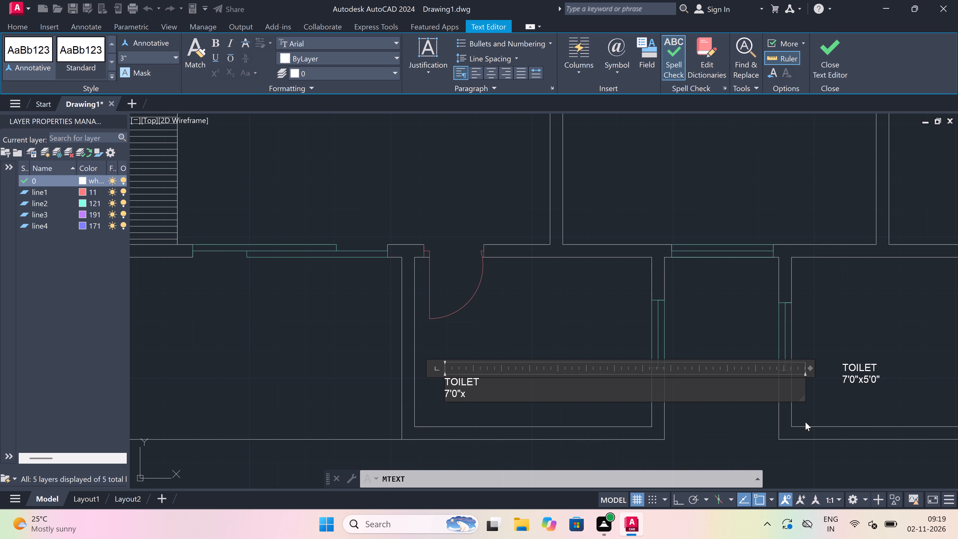
text(5'0")
click(383, 286)
Add the multiline label BALCONY with 9'0"x4'9" on the second line in the southwest corner bay, west of the westernmost TOILET.
key(space)
scroll(600, 386, down, 2)
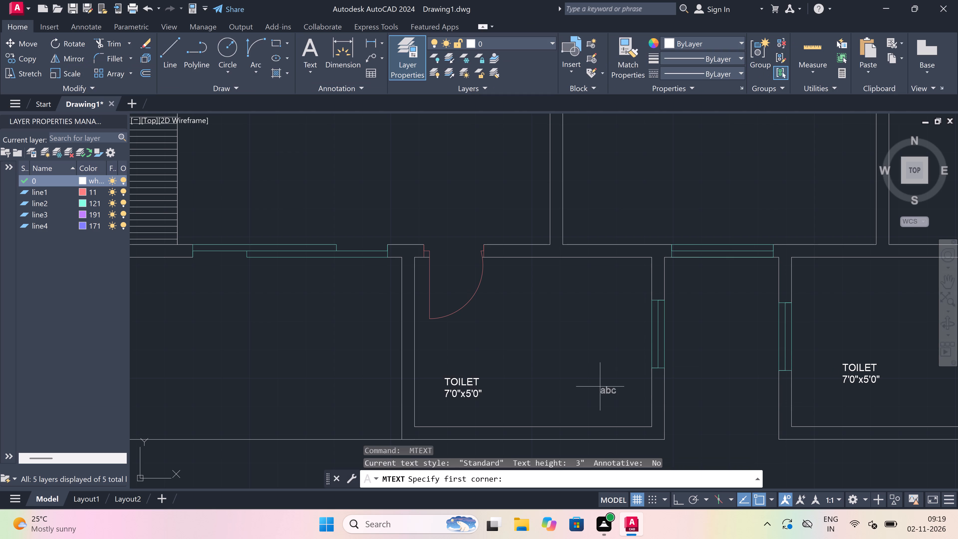
scroll(600, 386, down, 1)
scroll(525, 378, up, 3)
drag(365, 384, 438, 381)
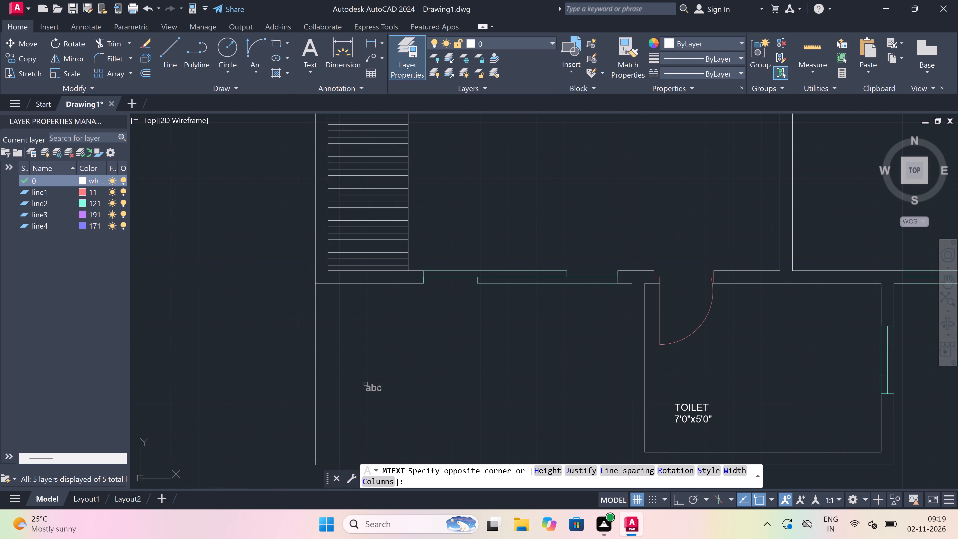
click(916, 409)
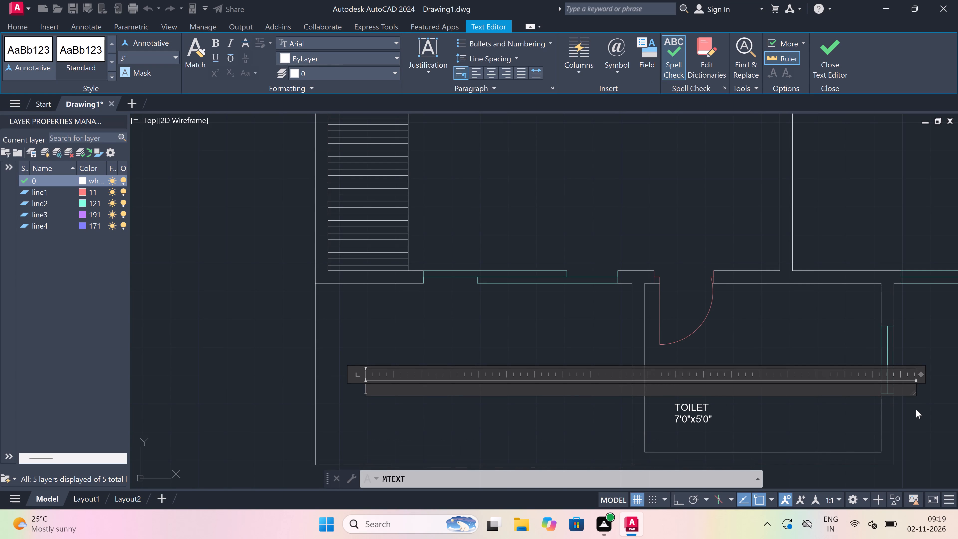
text(BALCONY)
key(Return)
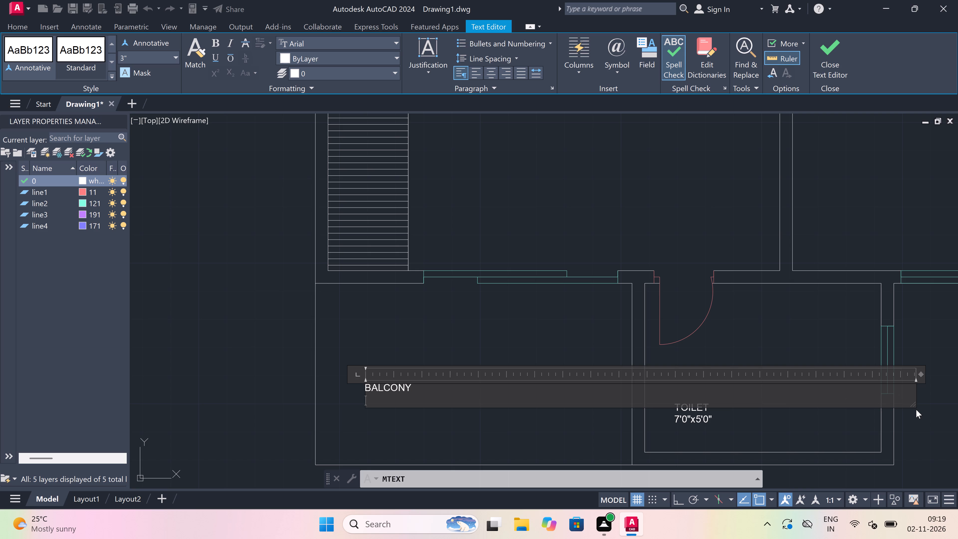
text(9'0)
text("x)
text(4'9)
key(shift+quotedbl)
click(323, 331)
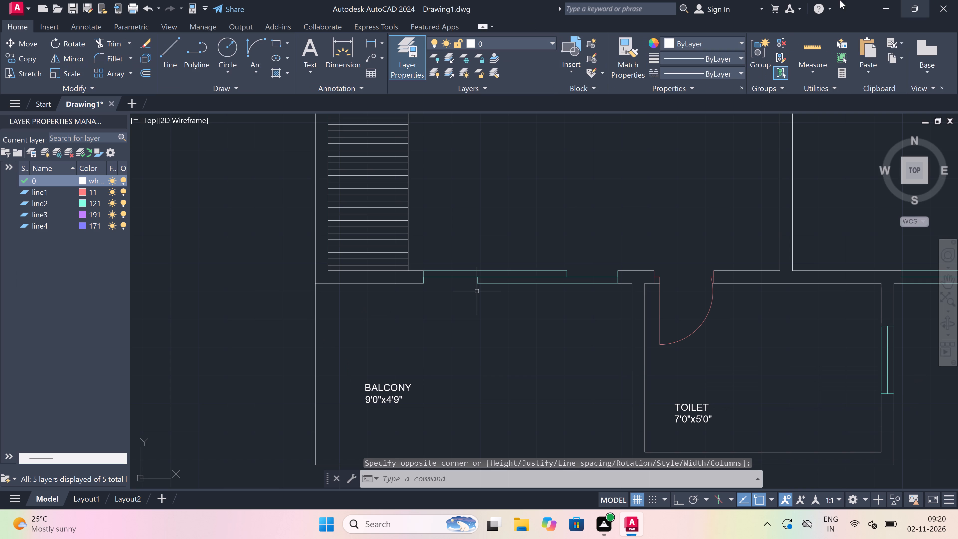
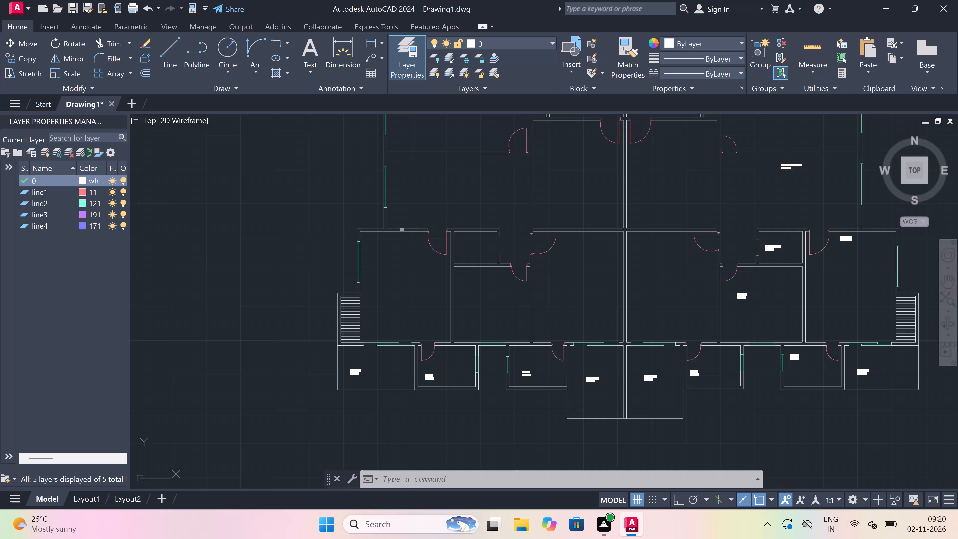
Add the multiline label BEDROOM with 11'0"x13'6" on the second line in the southwest corner room, north of the BALCONY.
scroll(381, 217, up, 3)
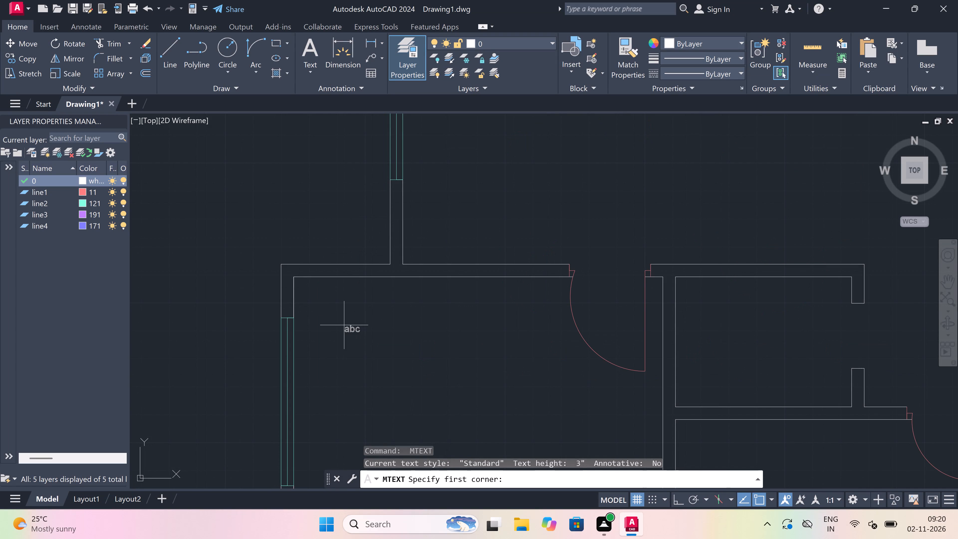
drag(344, 325, 363, 322)
click(833, 339)
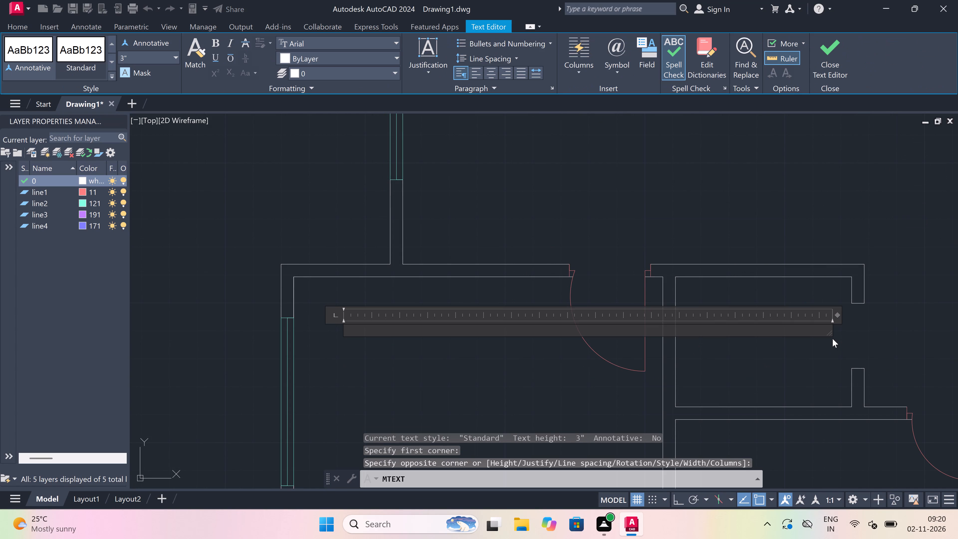
text(BEDR)
text(OOM)
key(Return)
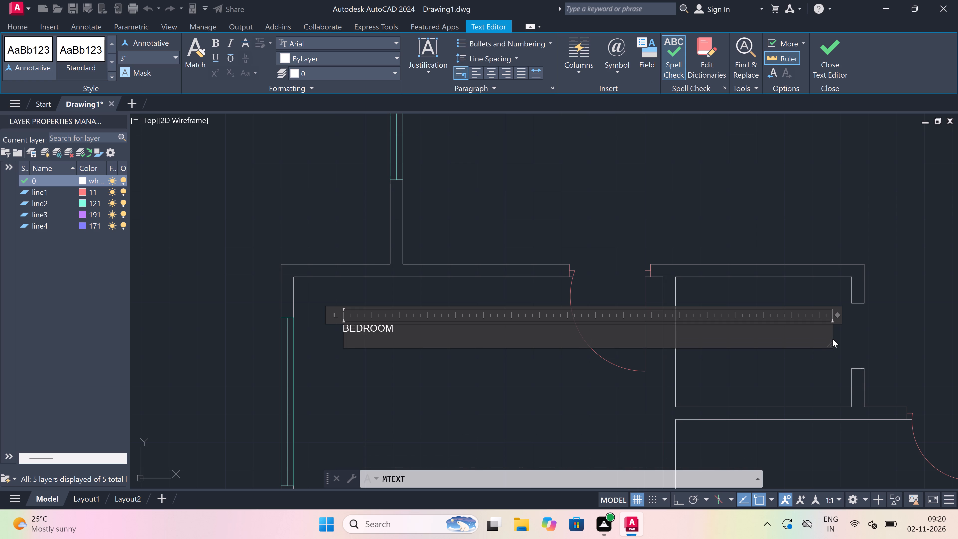
text(11)
text('0)
text("x)
text(13'6)
key(shift+quotedbl)
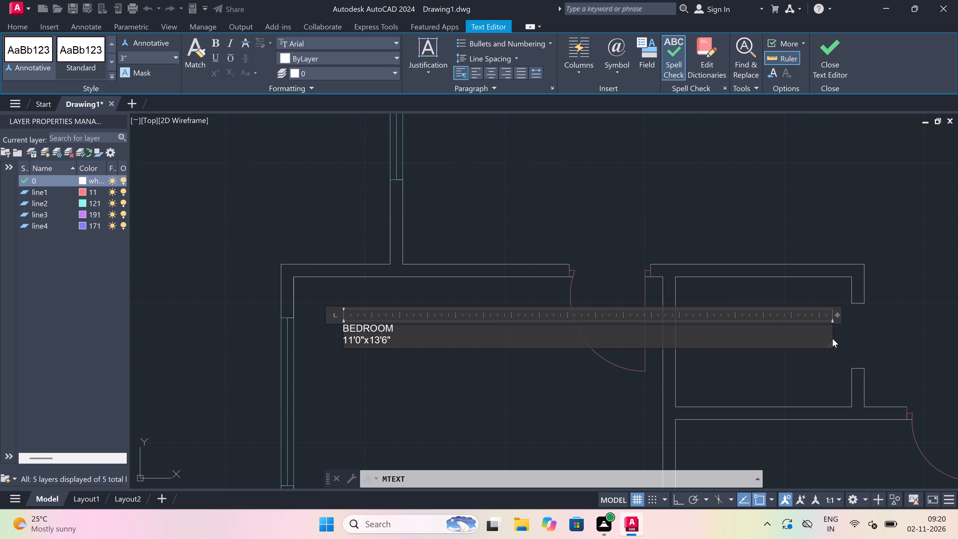
click(468, 374)
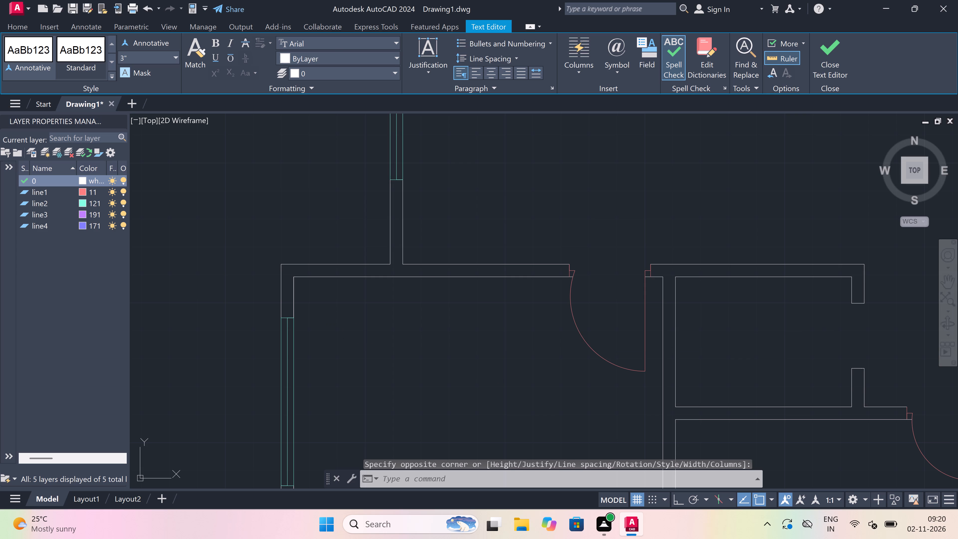
Add the multiline label STORE / PUJA with 5'3"x3'9" on the second line in the small room directly east of the southwest BEDROOM.
key(space)
scroll(402, 317, down, 4)
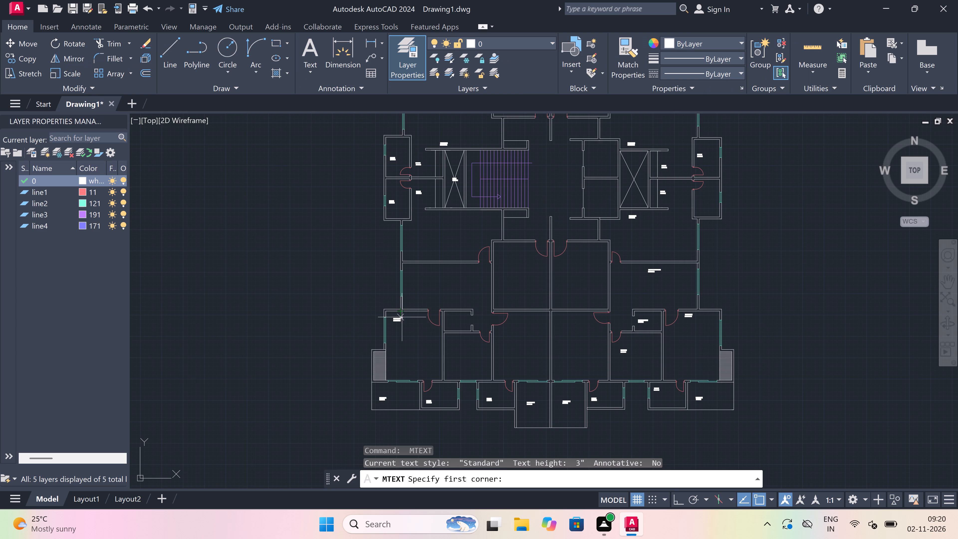
scroll(480, 324, up, 3)
scroll(395, 308, up, 1)
scroll(309, 317, up, 1)
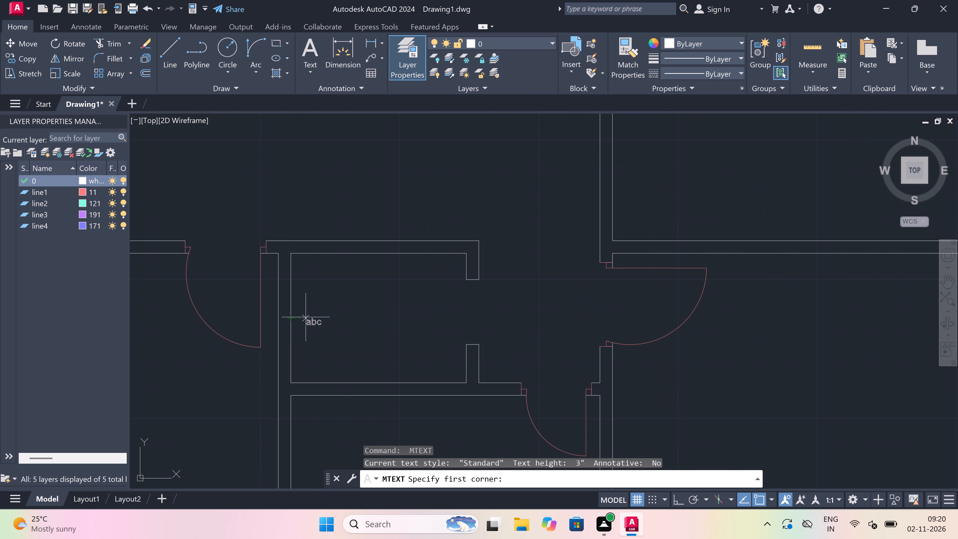
click(309, 317)
click(721, 356)
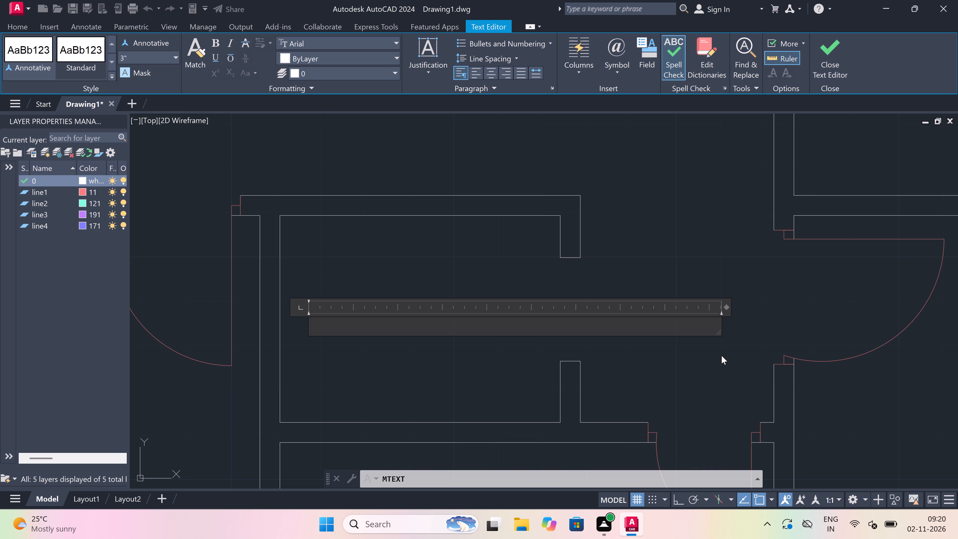
key(a)
key(BackSpace)
text(STO)
text(RE)
key(space)
text(/ P)
text(UJA)
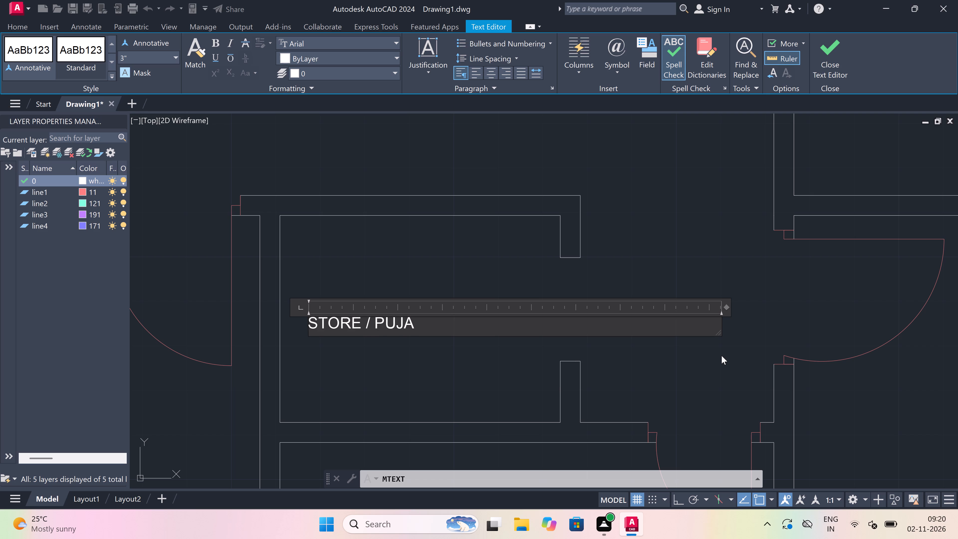
key(Return)
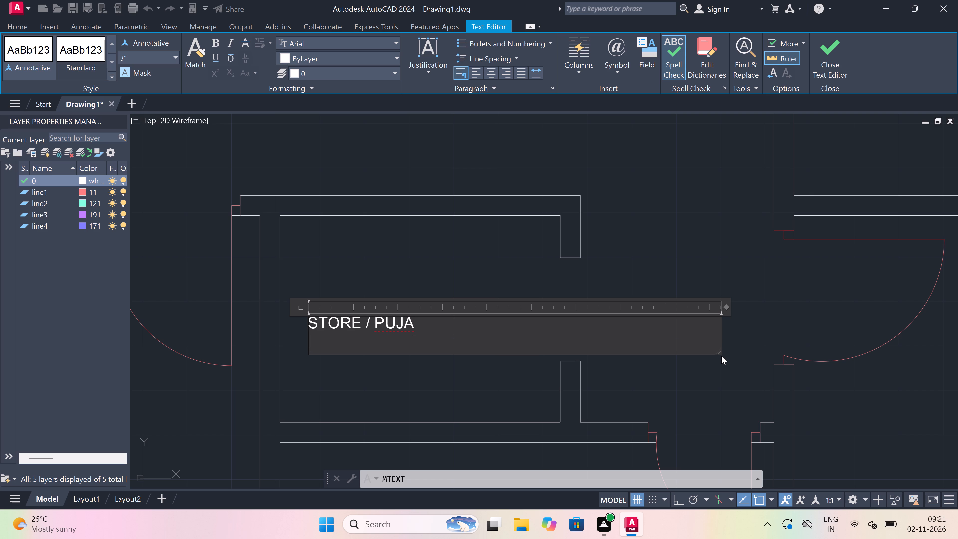
text(5'3)
key(shift+quotedbl)
key(x)
text(3'9")
click(476, 256)
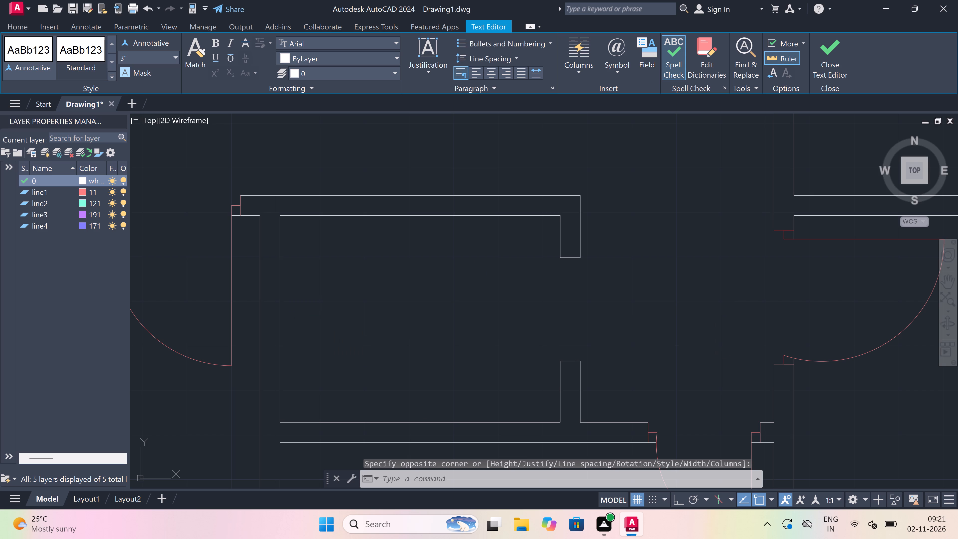
Add the multiline label DINING / LOUNGE with 17'0"x9'0" on the second line in the western room north of the southwest BEDROOM.
key(space)
scroll(354, 290, down, 1)
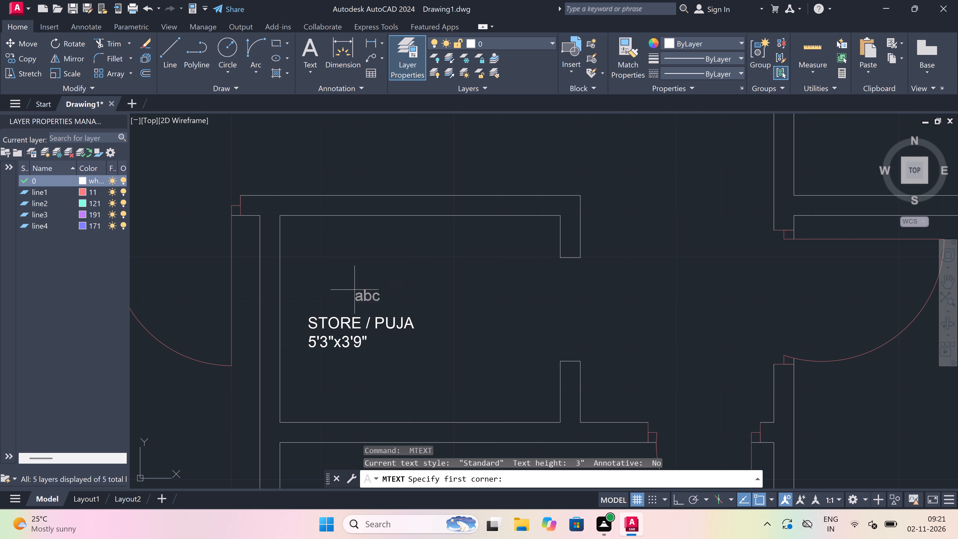
scroll(355, 290, down, 6)
scroll(348, 258, up, 5)
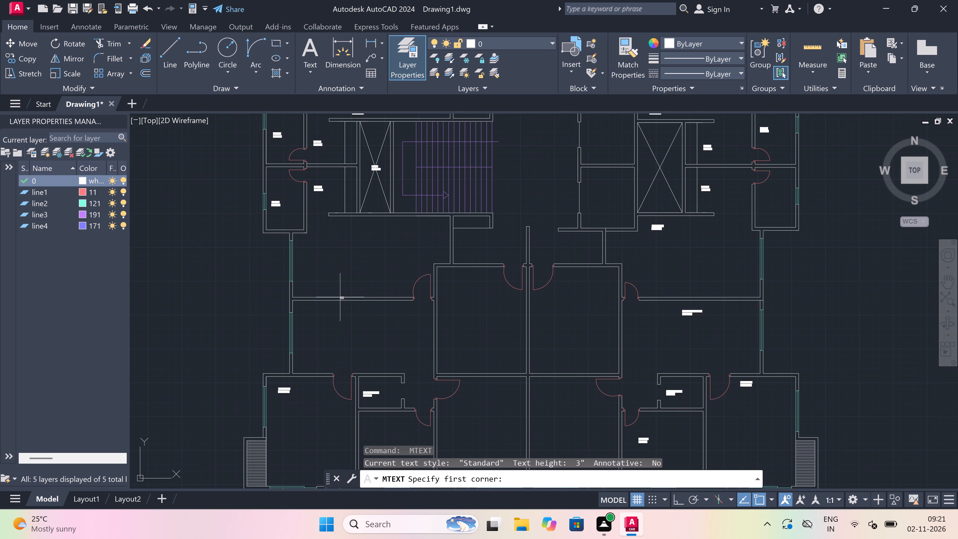
scroll(328, 307, up, 1)
scroll(307, 306, up, 1)
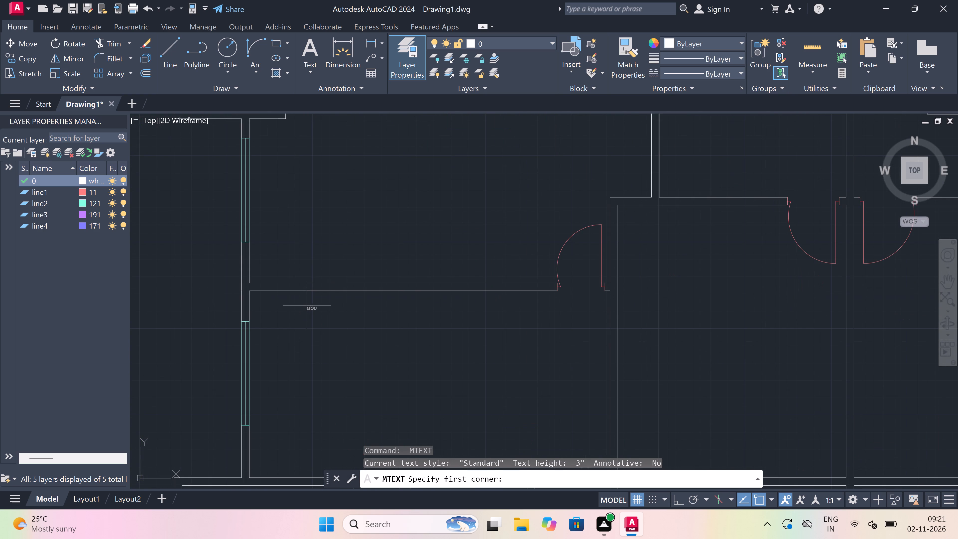
drag(284, 314, 298, 321)
click(613, 353)
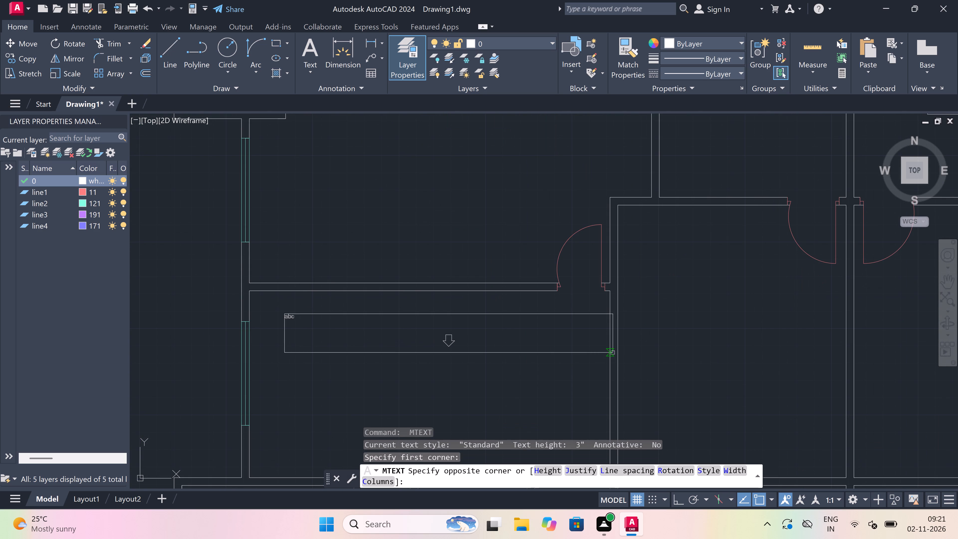
scroll(344, 329, up, 4)
scroll(286, 322, down, 5)
scroll(253, 335, up, 3)
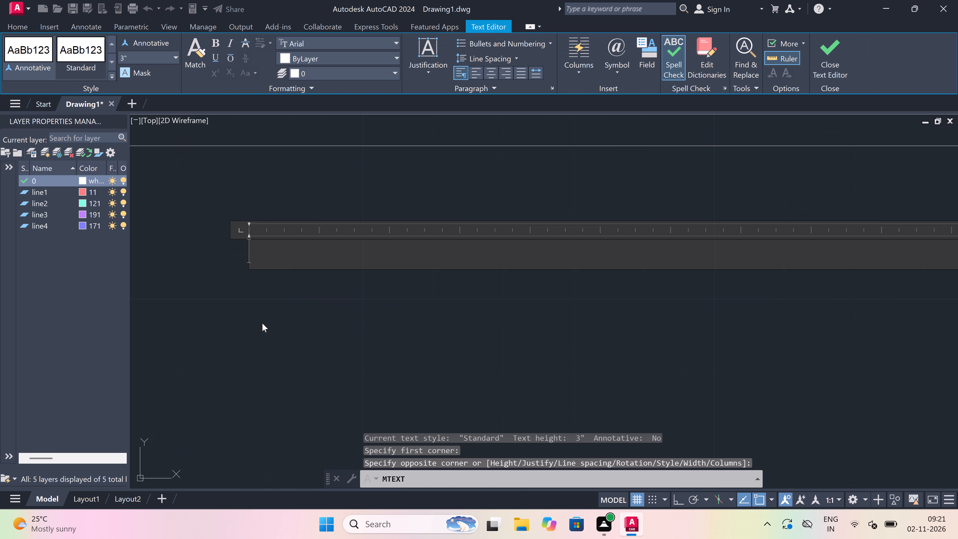
scroll(273, 314, up, 1)
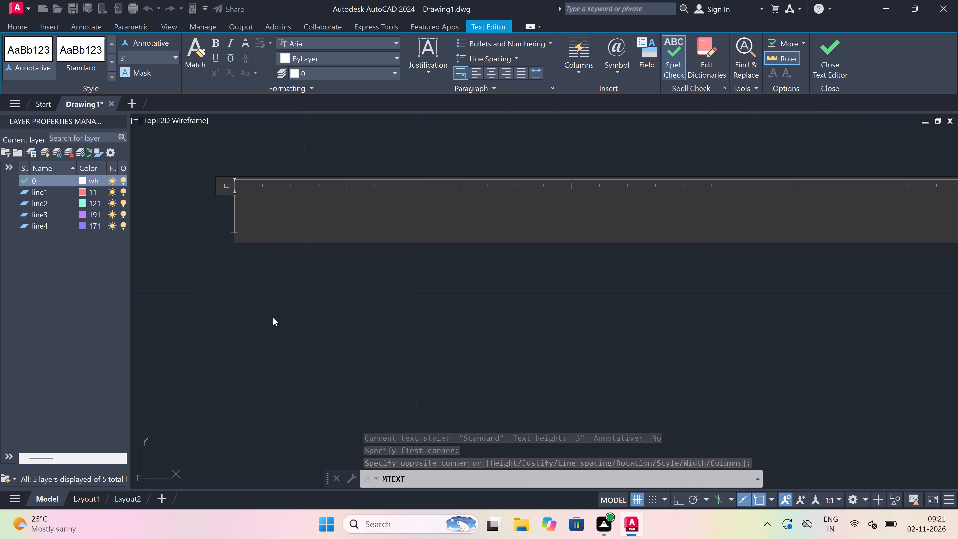
text(DINING)
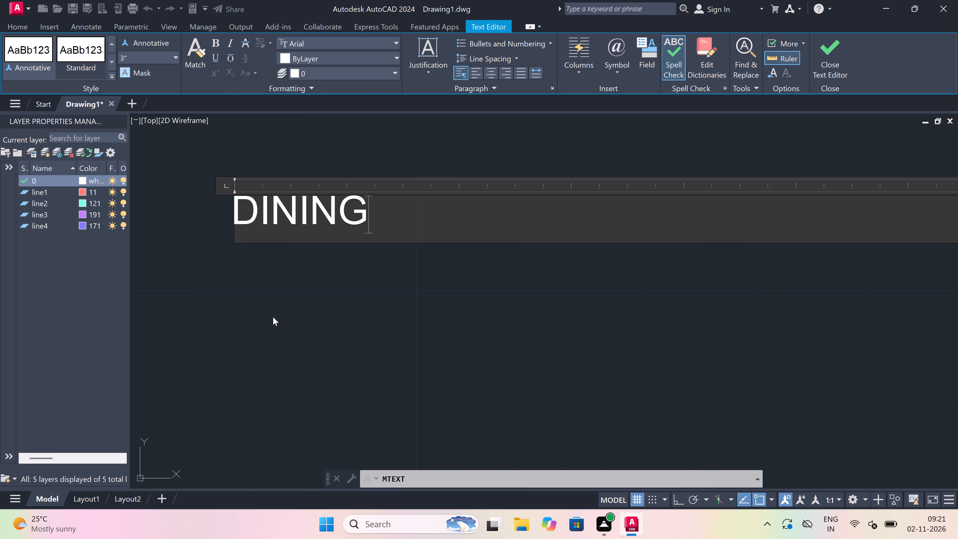
key(space)
text(/ LOUN)
text(DE)
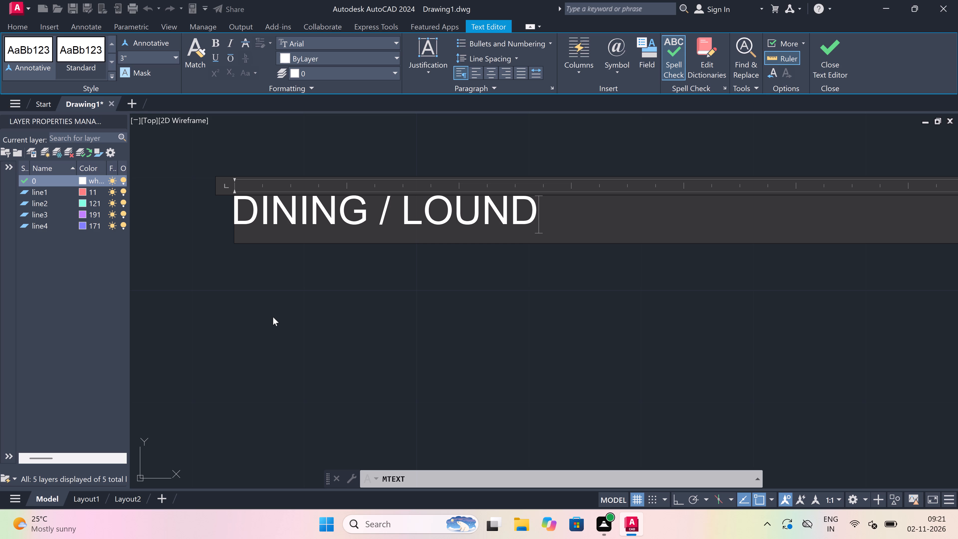
key(BackSpace)
key(BackSpace)
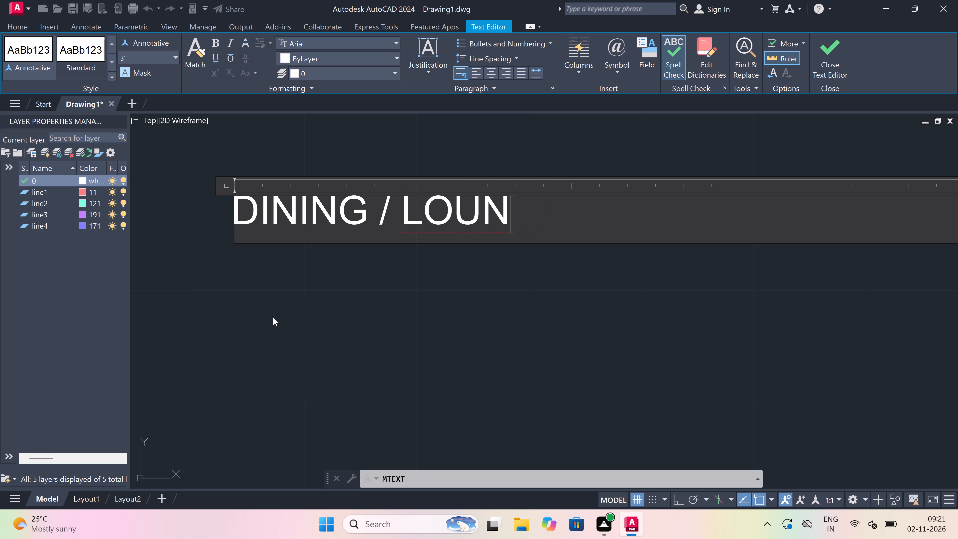
text(GE)
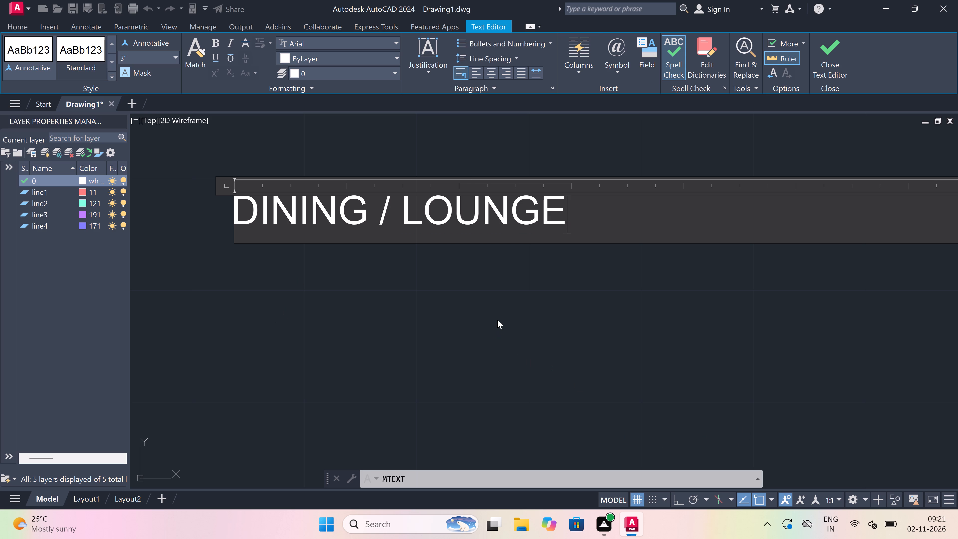
key(Return)
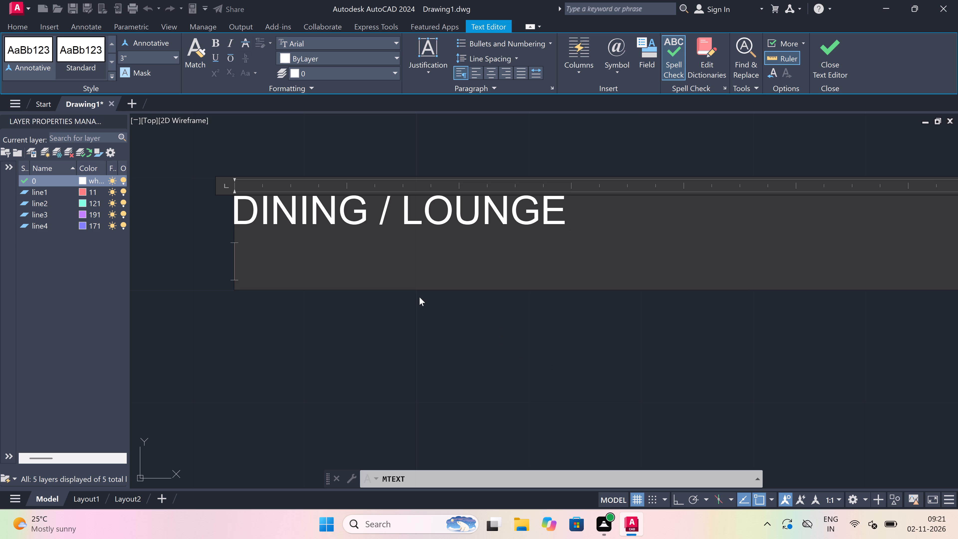
text(17'0)
text("x)
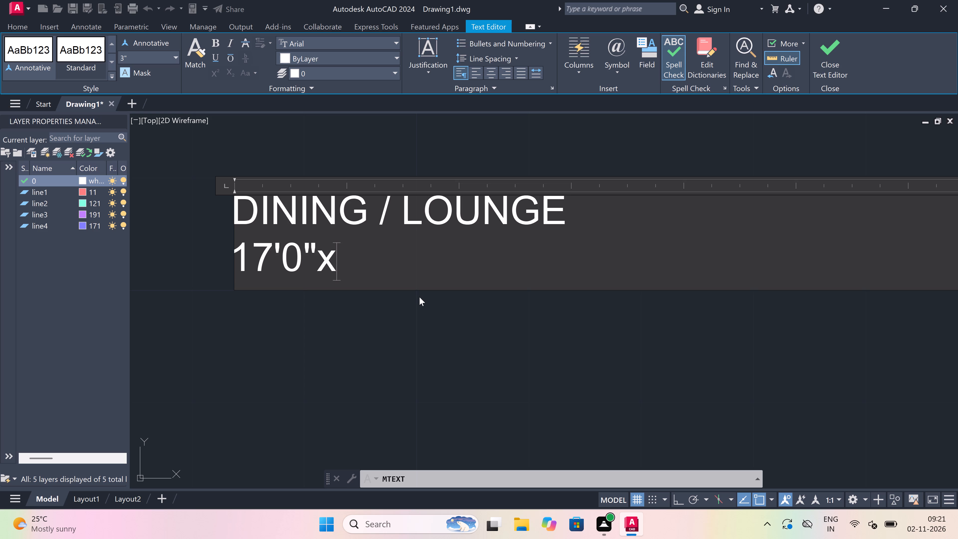
text(9'0)
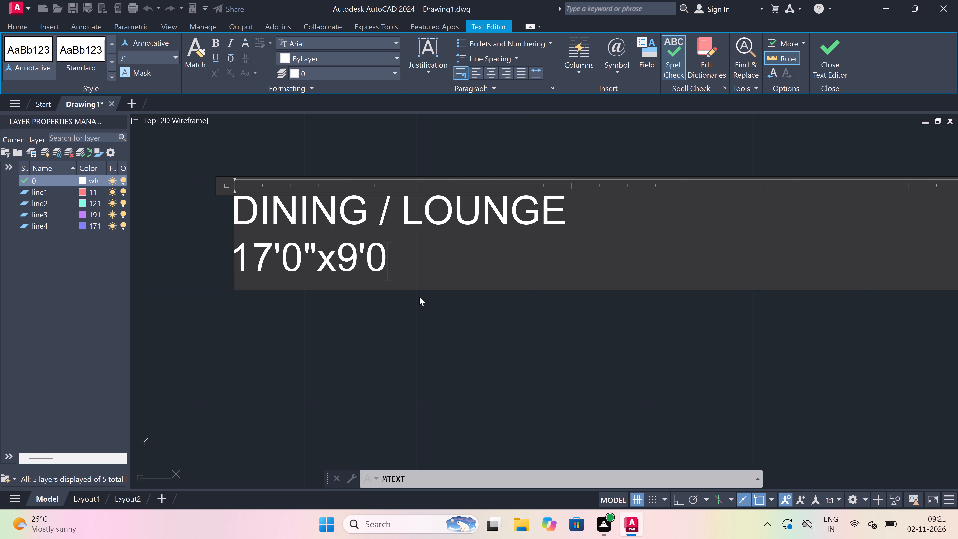
key(shift+quotedbl)
click(403, 325)
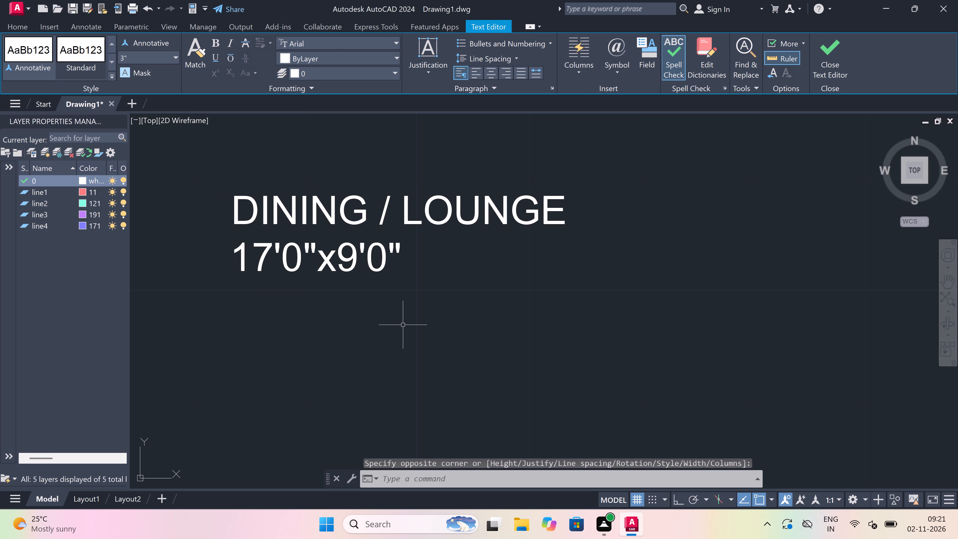
Add the multiline label BEDROOM with 16'0"x10'0" on the second line in the western room north of the DINING / LOUNGE, below the OPEN shaft.
key(space)
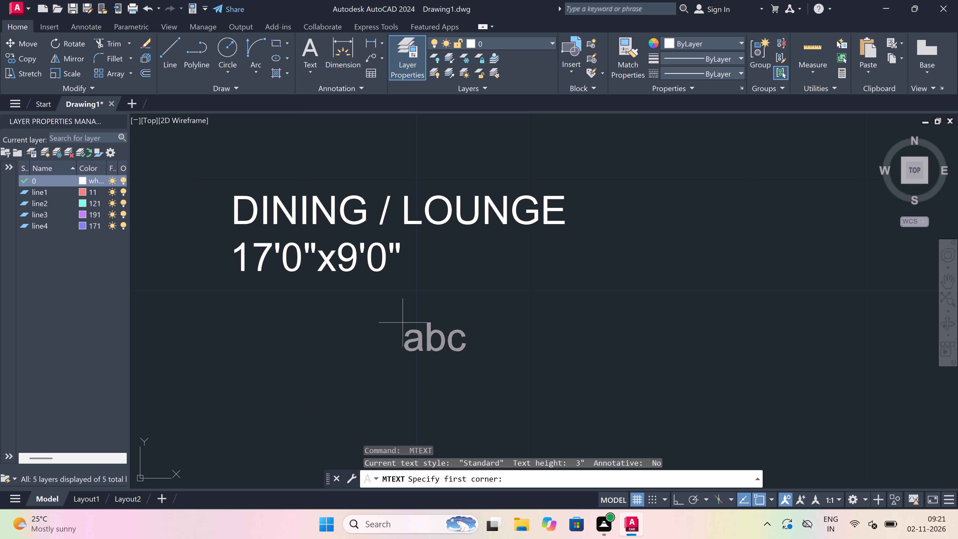
scroll(282, 323, down, 5)
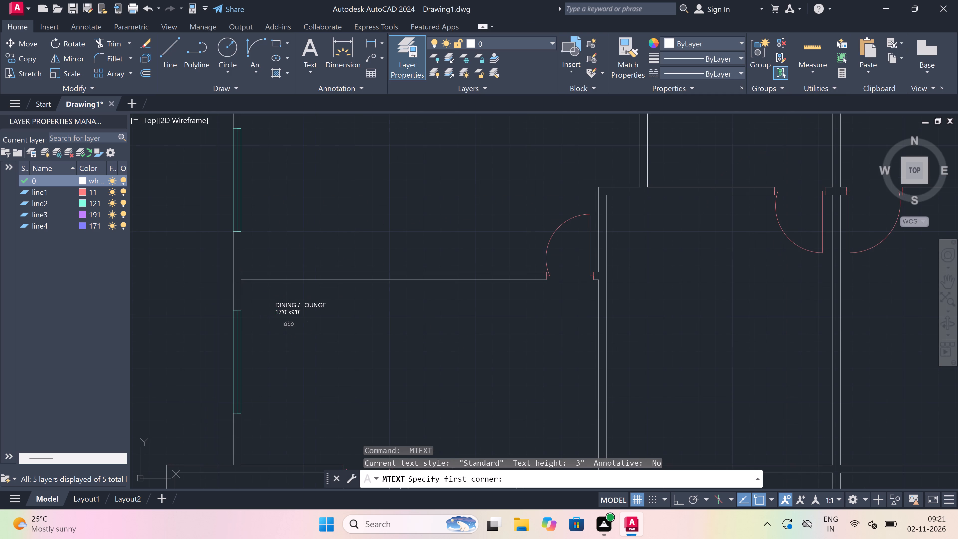
scroll(284, 321, down, 3)
scroll(309, 273, up, 3)
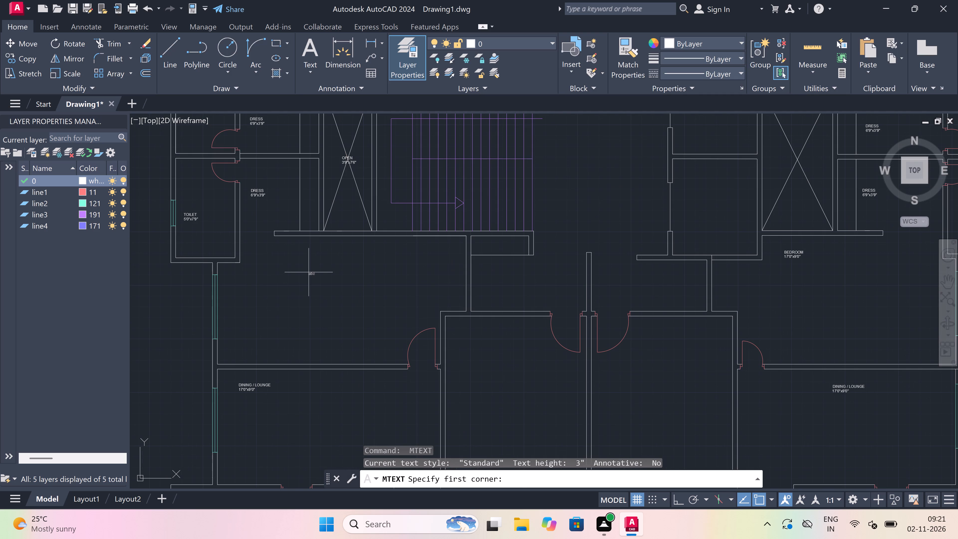
scroll(315, 242, up, 3)
drag(271, 246, 300, 252)
scroll(624, 295, down, 4)
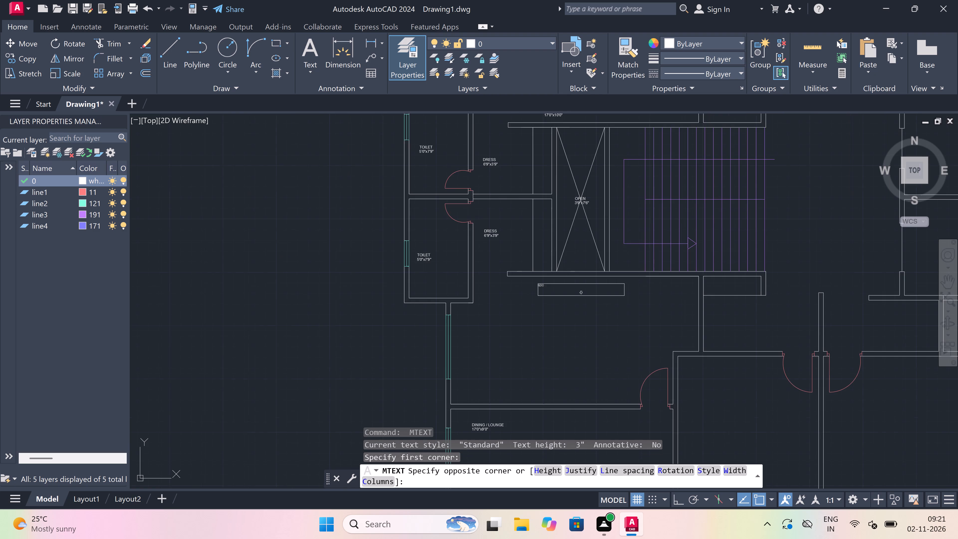
scroll(679, 300, up, 4)
click(680, 297)
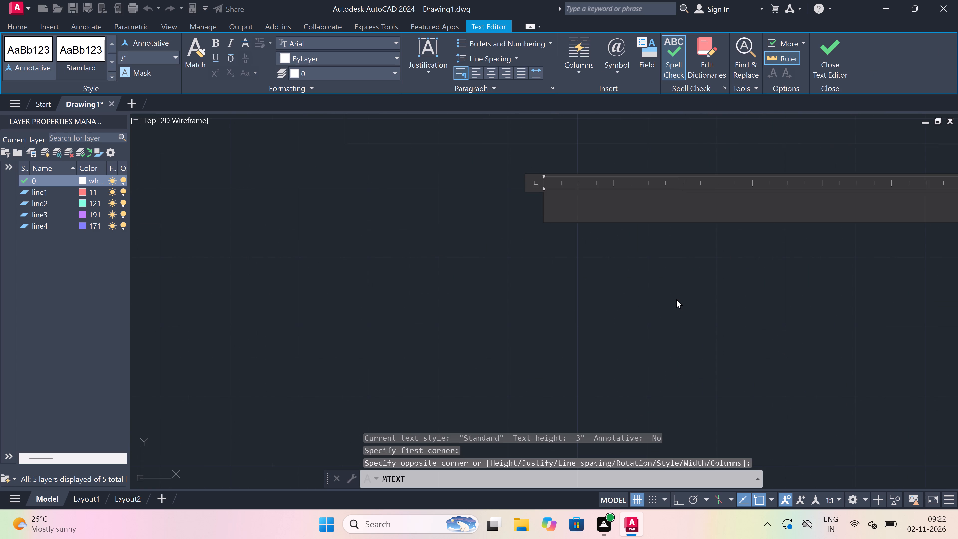
text(BEDROOM)
key(Return)
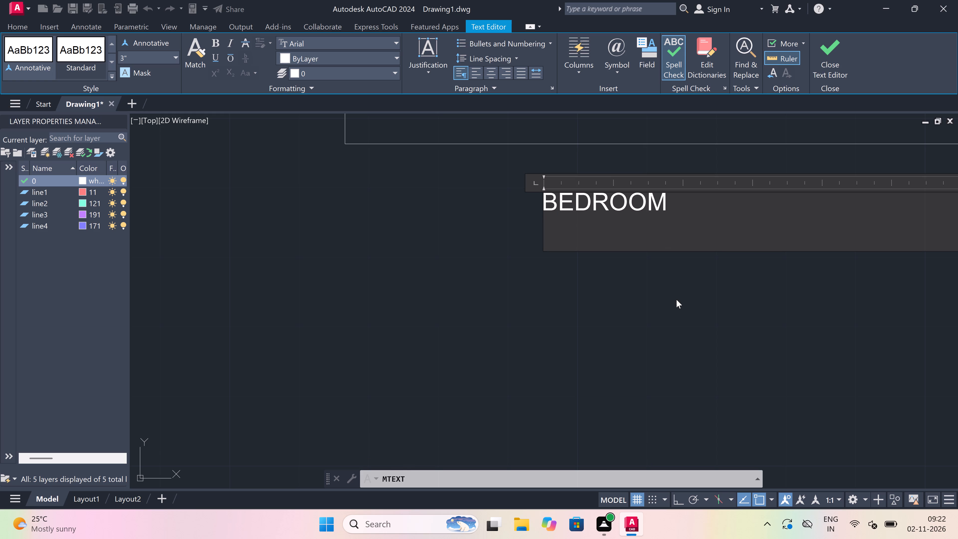
text(16'0)
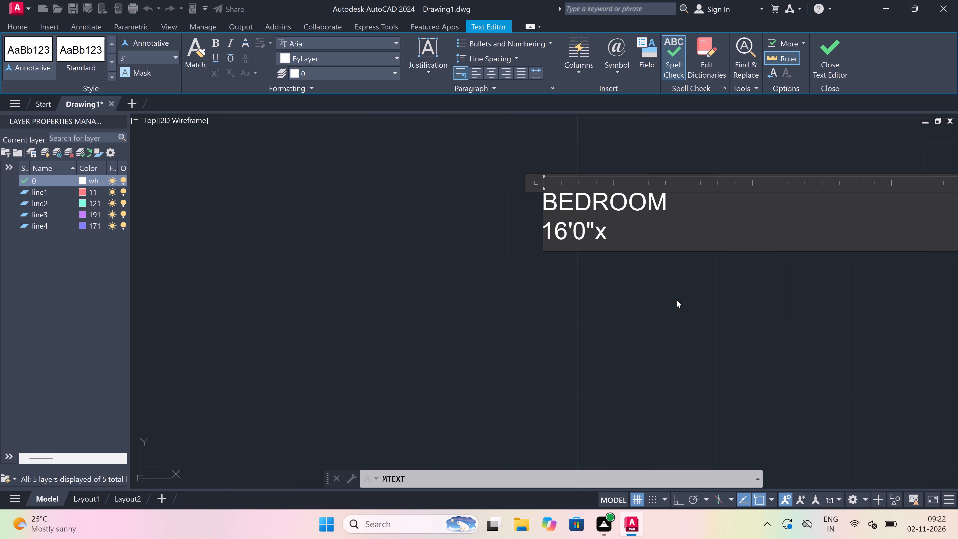
text(10'0")
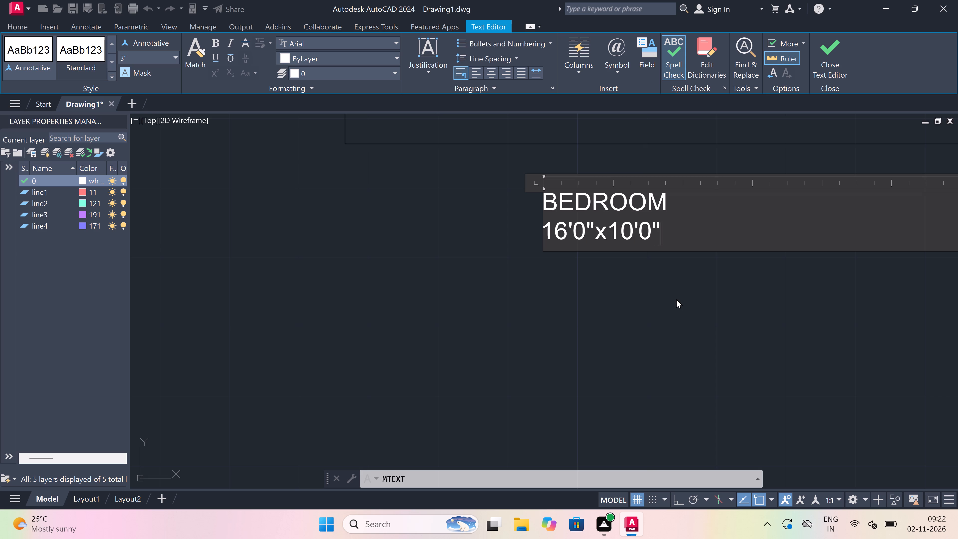
click(549, 286)
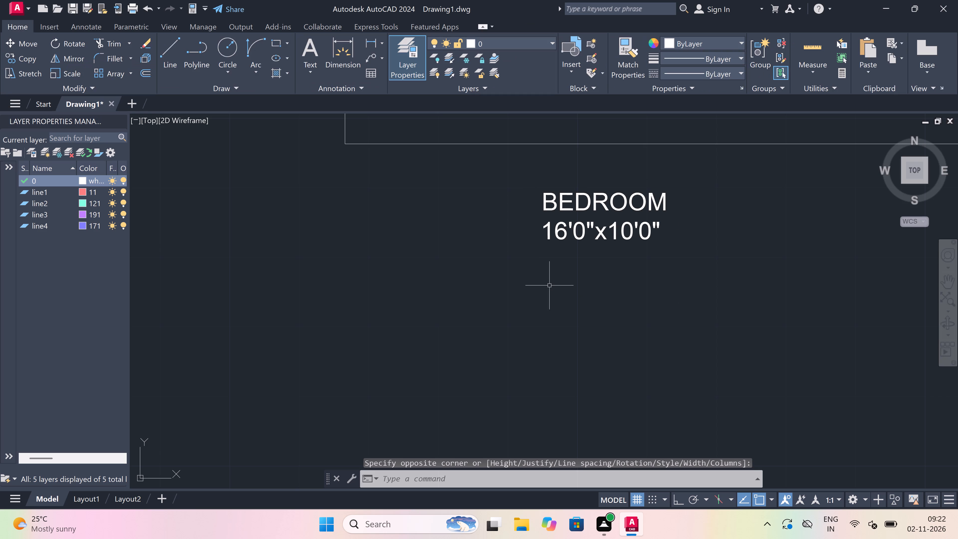
Add the multiline label DRAWING with 11'0"x13'6" on the second line in the southern central room directly east of the western DINING / LOUNGE.
key(space)
scroll(406, 274, down, 5)
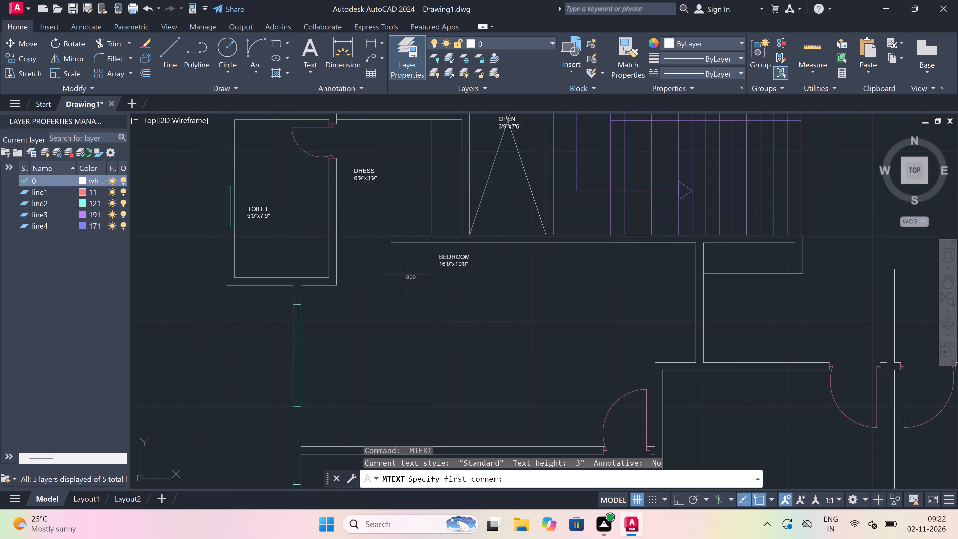
scroll(406, 274, down, 4)
scroll(477, 277, up, 3)
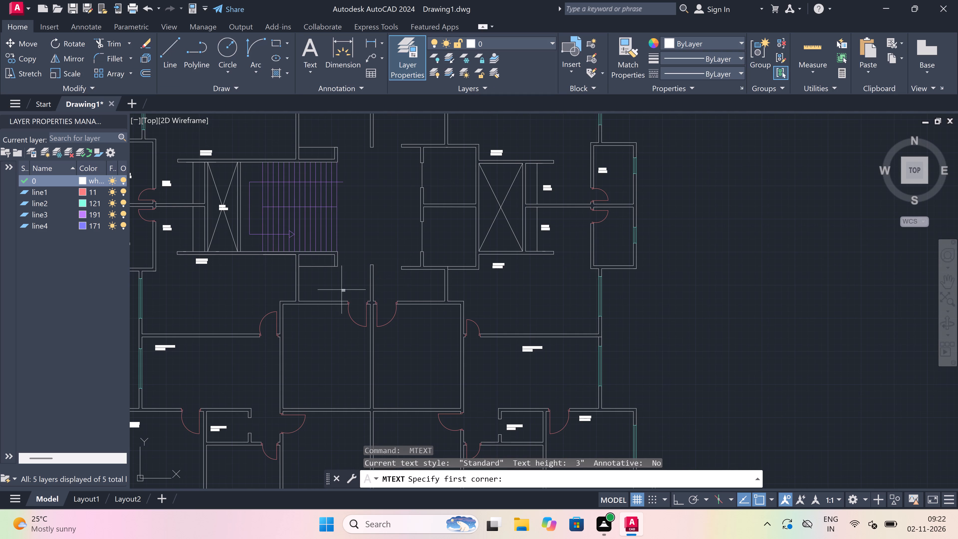
scroll(325, 284, up, 3)
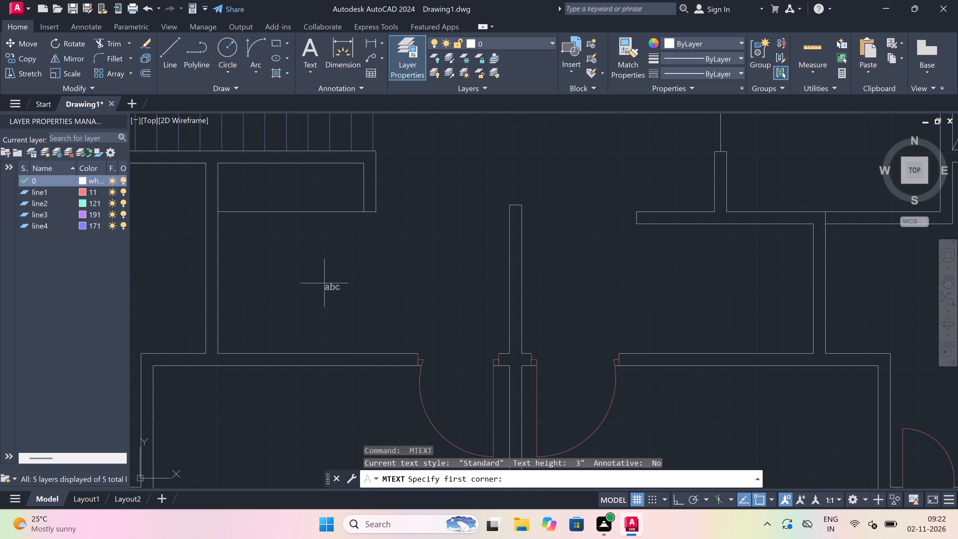
scroll(324, 283, down, 4)
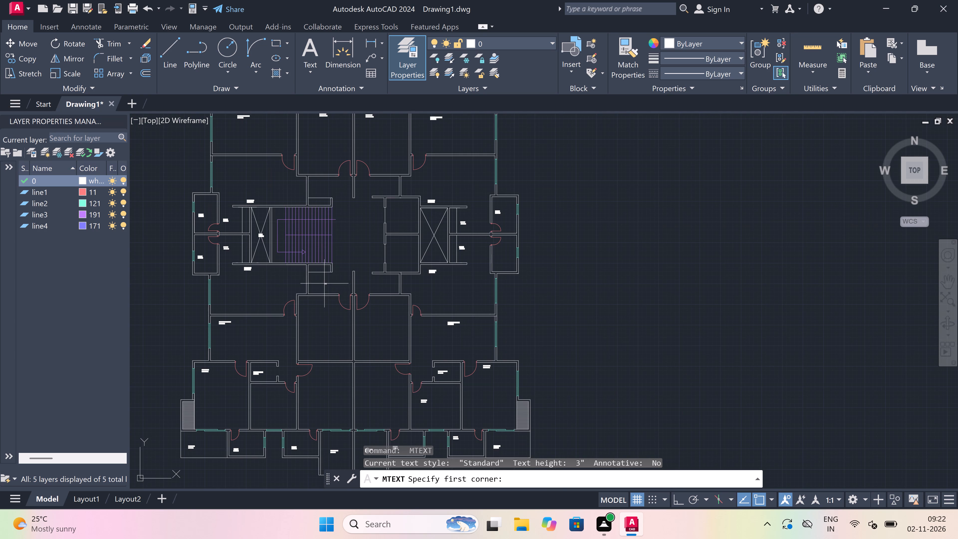
scroll(324, 284, down, 1)
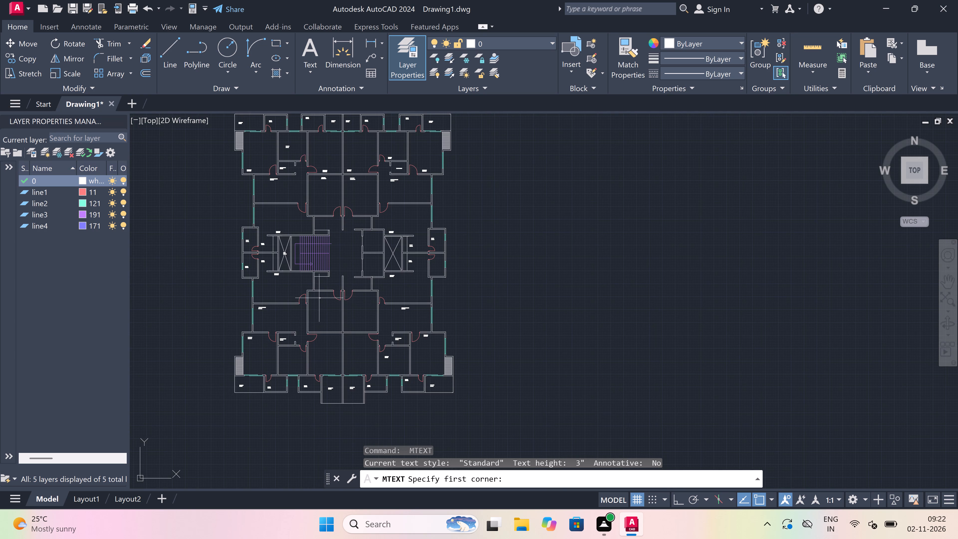
scroll(301, 331, up, 1)
scroll(326, 313, up, 2)
scroll(316, 281, up, 2)
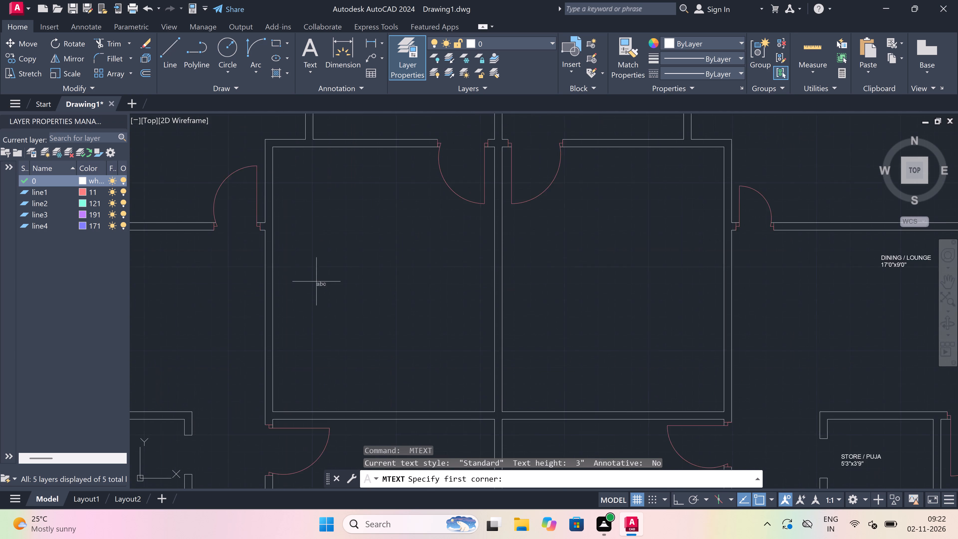
scroll(301, 245, down, 4)
scroll(313, 272, up, 2)
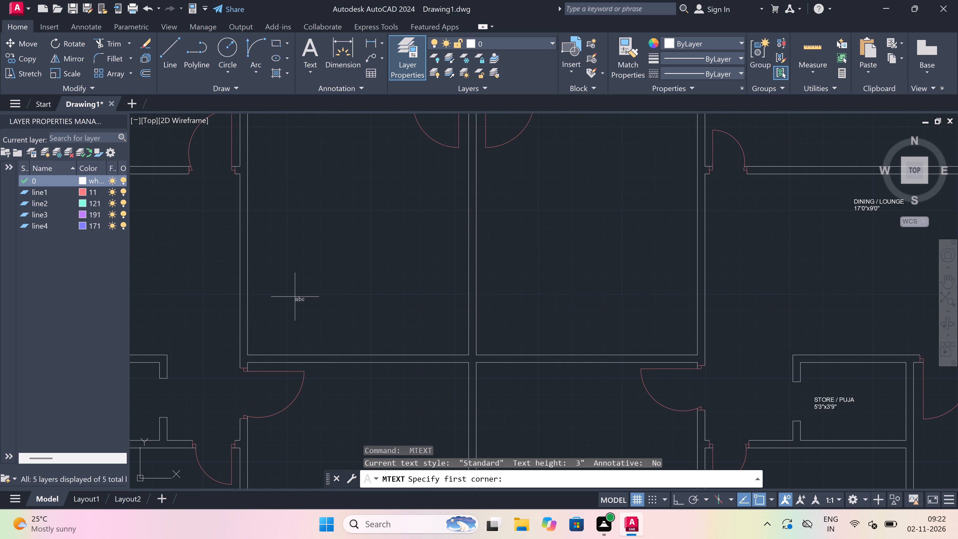
drag(295, 296, 310, 297)
click(534, 304)
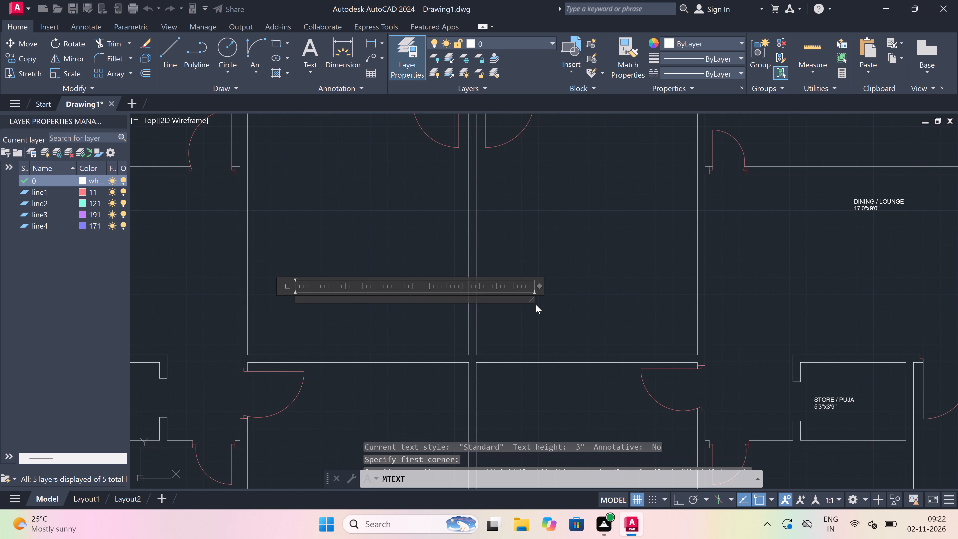
scroll(393, 316, up, 2)
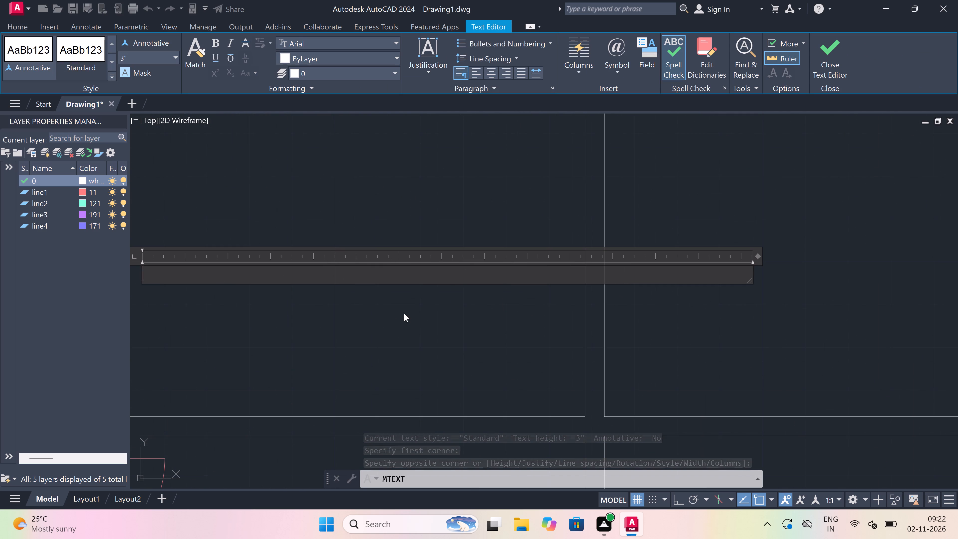
text(DRAWING)
key(Return)
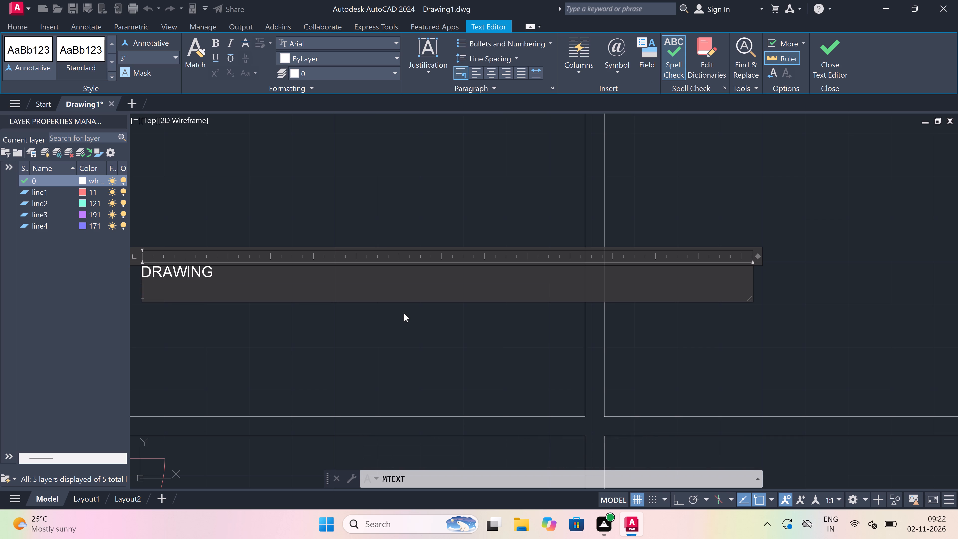
text(11)
key(apostrophe)
key(0)
text(13'6)
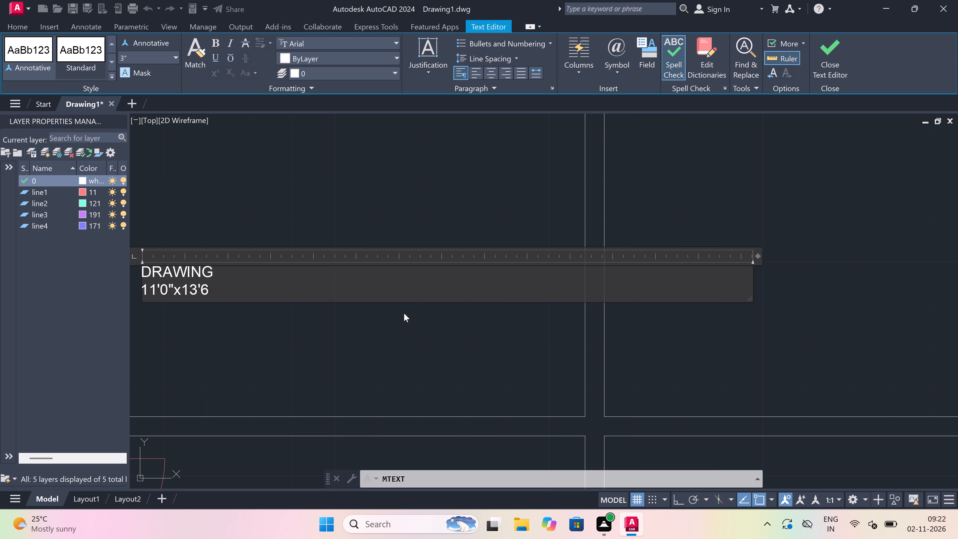
key(shift+quotedbl)
drag(413, 297, 412, 299)
scroll(423, 268, down, 2)
scroll(392, 295, up, 2)
click(392, 295)
Add the multiline label DRAWING with 11'0"x13'1.5" on the second line in the southern central room directly west of the eastern DINING / LOUNGE.
key(space)
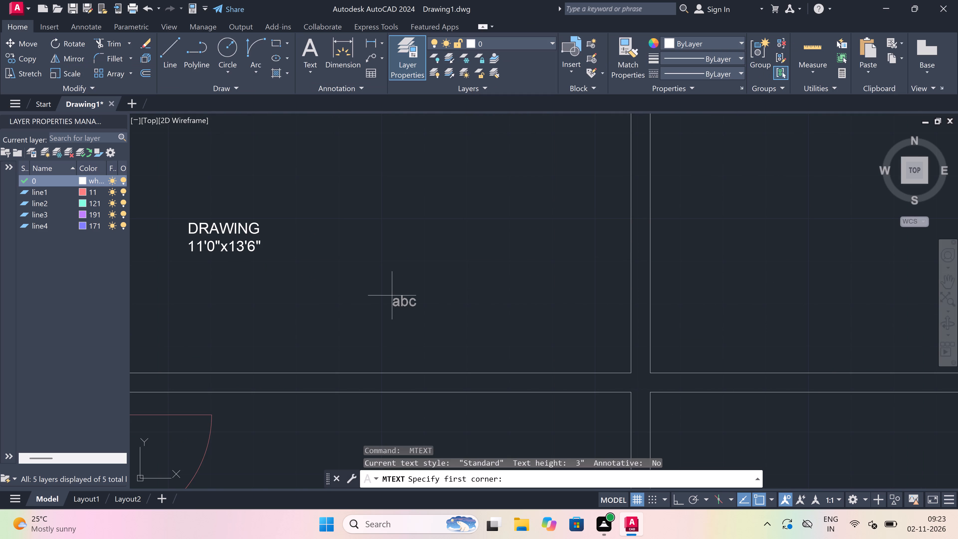
scroll(297, 307, down, 4)
scroll(391, 320, up, 1)
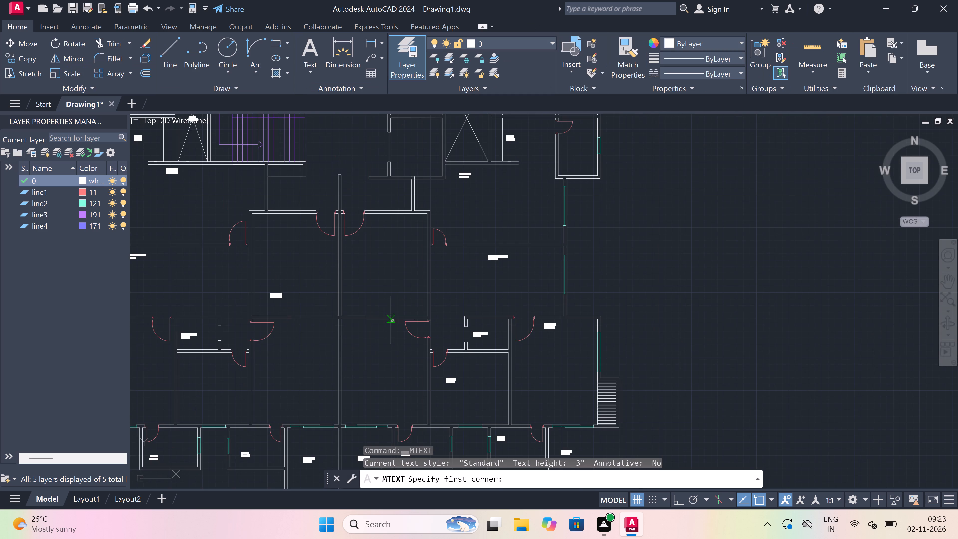
scroll(391, 320, up, 1)
drag(296, 253, 321, 253)
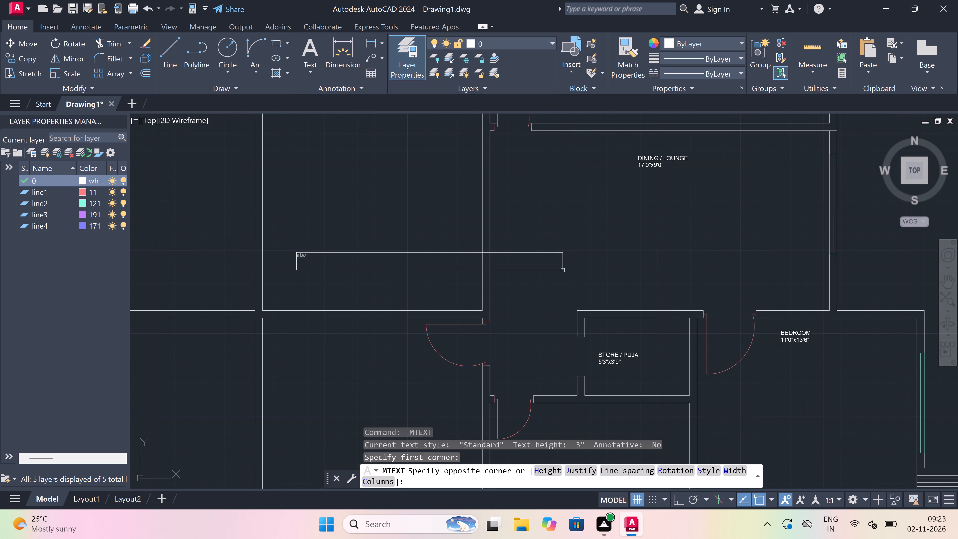
click(567, 270)
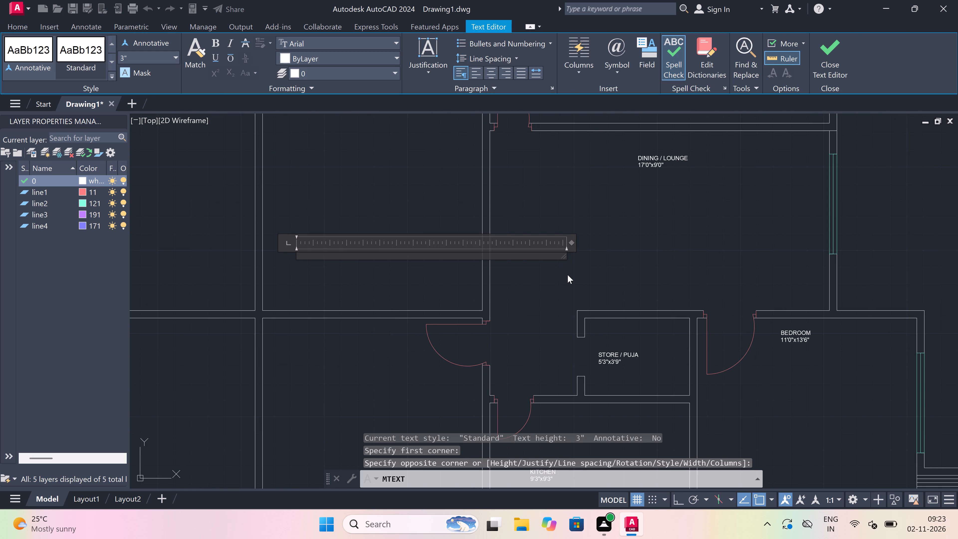
text(DRAWING)
key(Return)
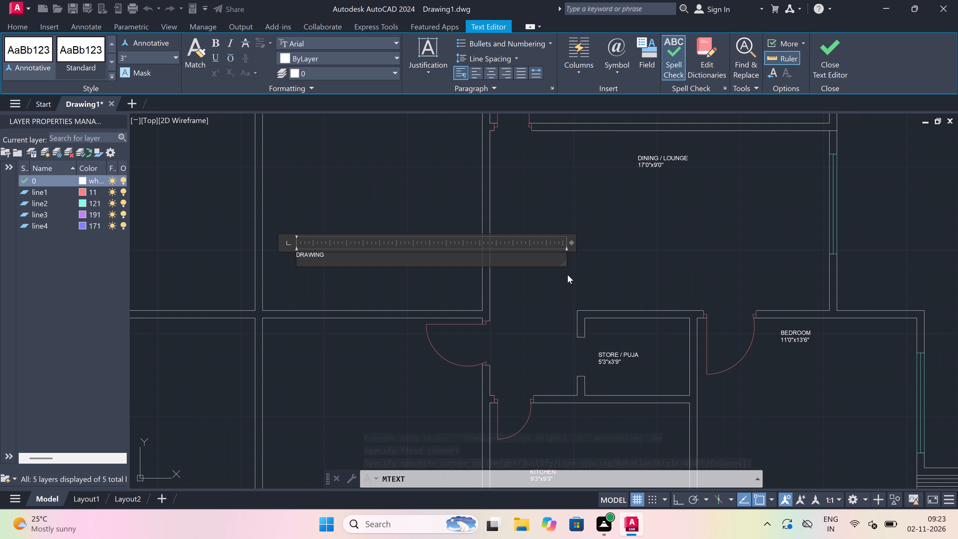
scroll(283, 258, up, 4)
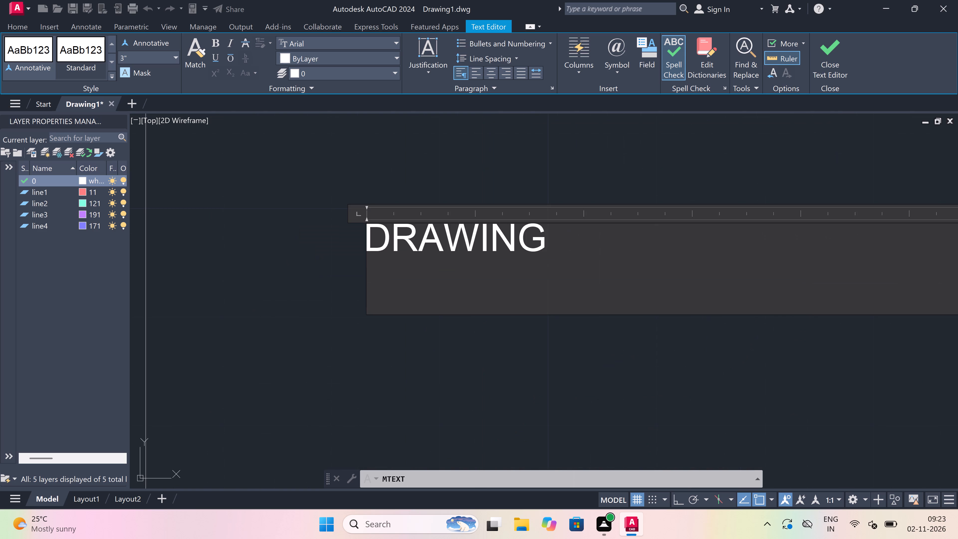
text(11)
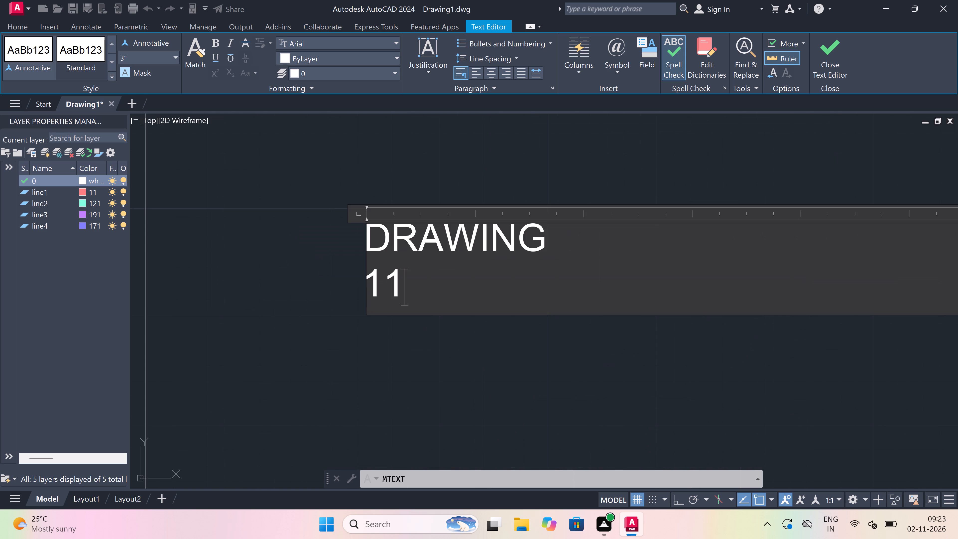
text('0)
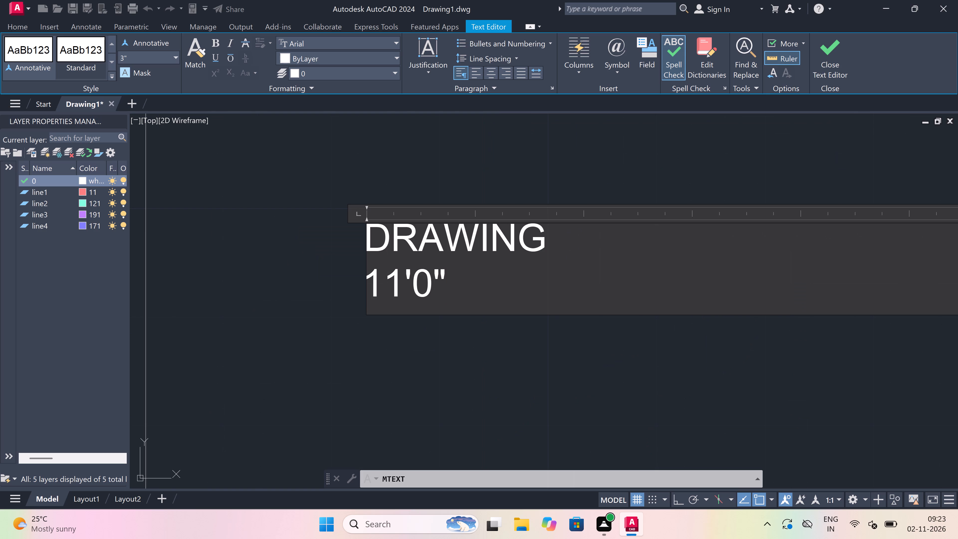
text(13'1)
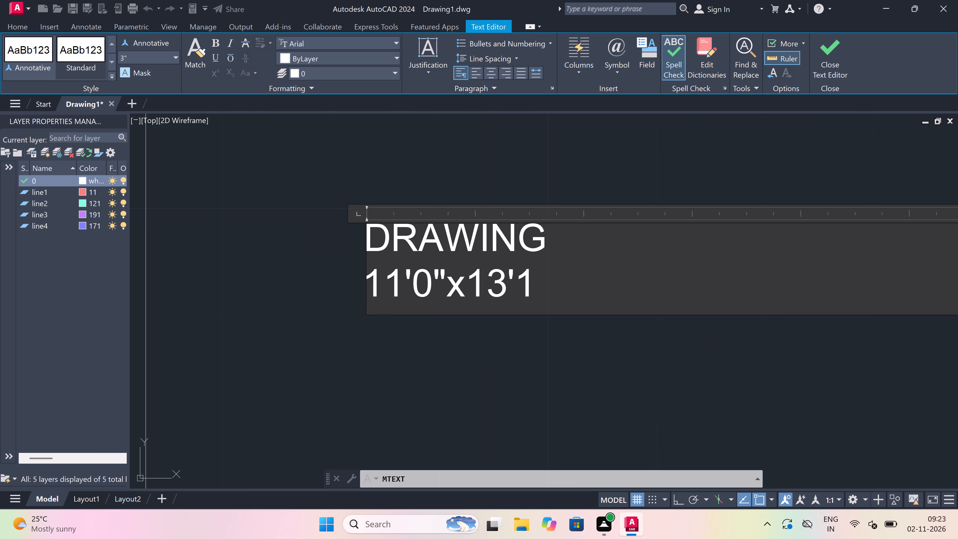
text(.5)
key(shift+quotedbl)
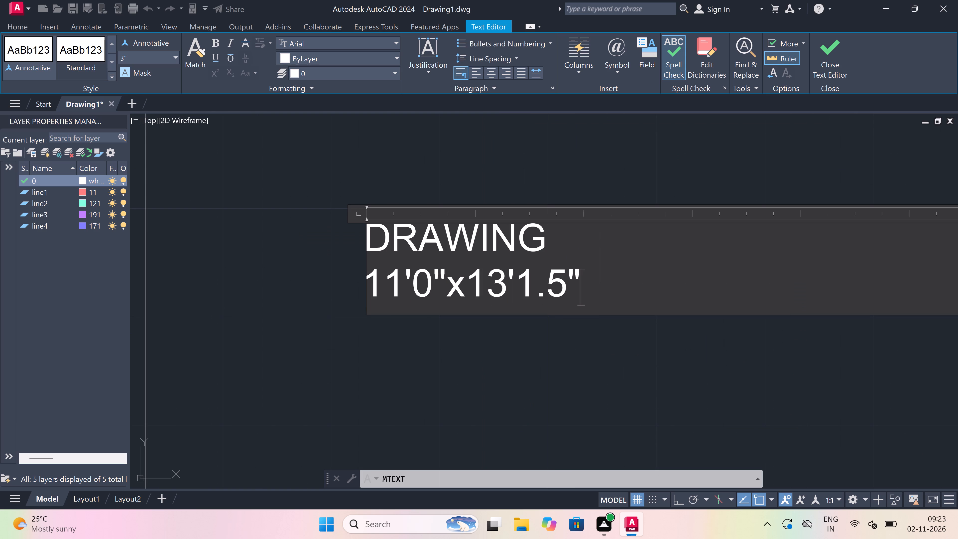
click(273, 249)
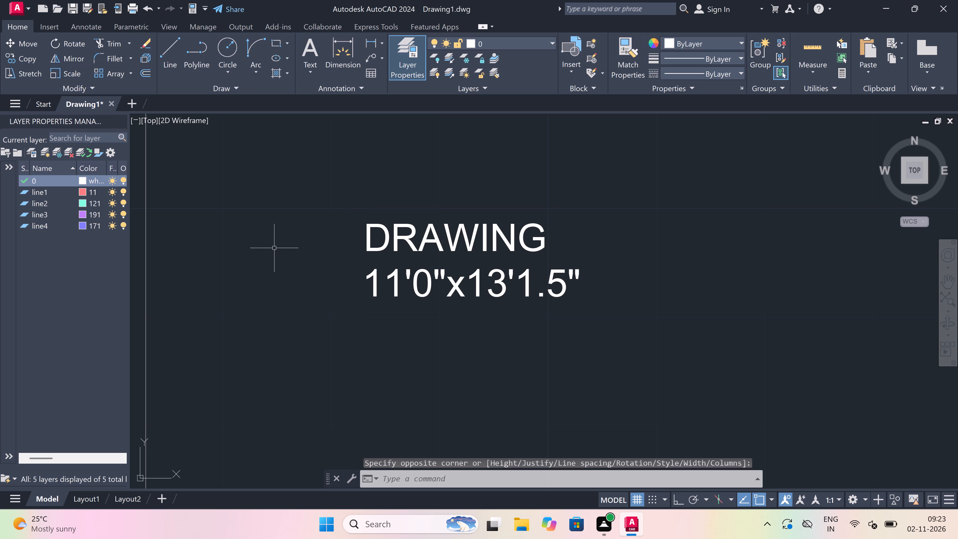
Add the multiline label BEDROOM with 11'0"x13'6" on the second line in the room directly south of the western DRAWING room.
key(space)
scroll(275, 248, down, 5)
scroll(338, 278, down, 4)
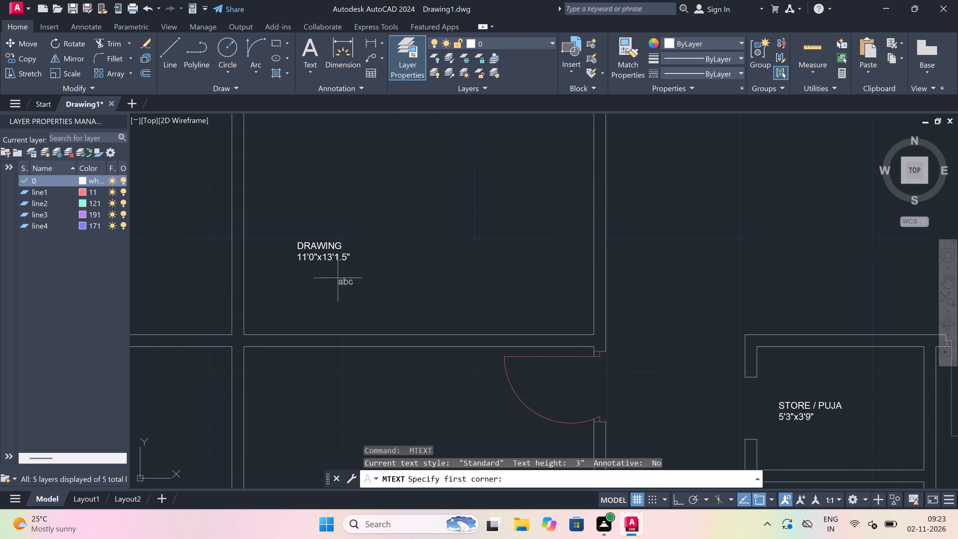
scroll(338, 278, down, 3)
scroll(312, 335, up, 2)
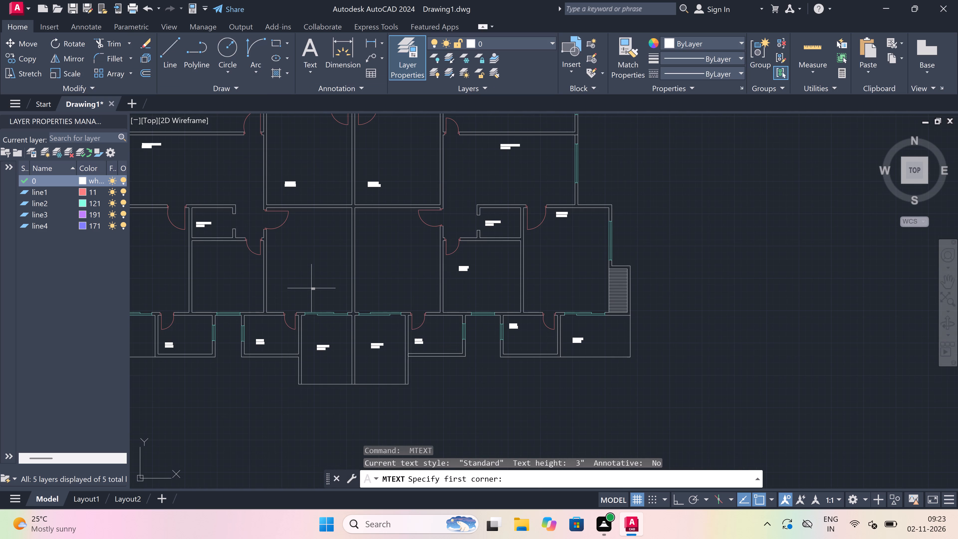
scroll(306, 228, up, 2)
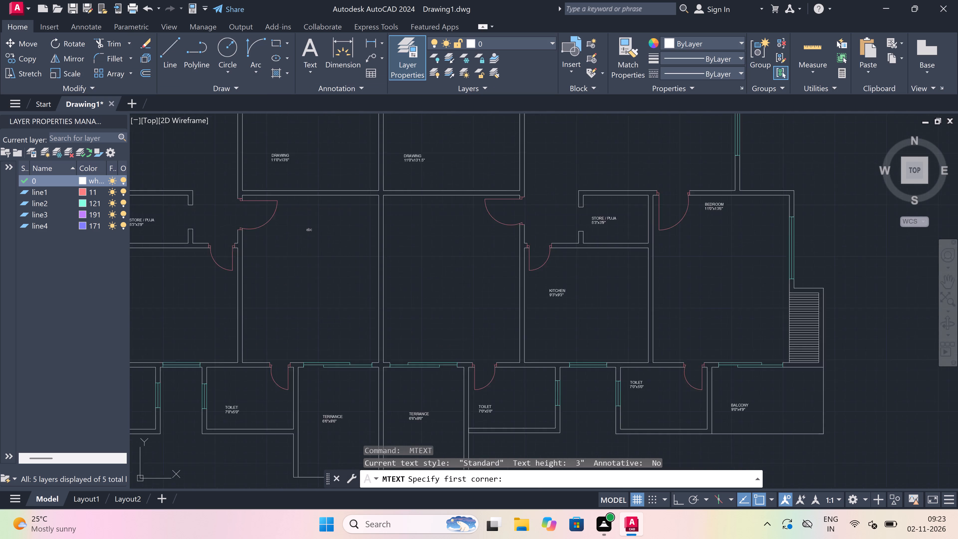
scroll(306, 228, up, 1)
scroll(301, 243, down, 4)
scroll(305, 219, up, 4)
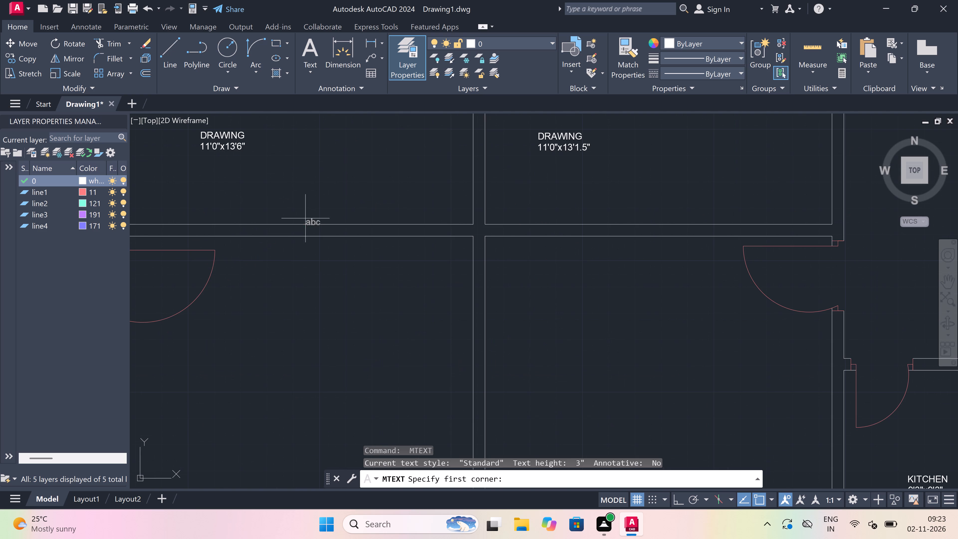
drag(253, 261, 258, 261)
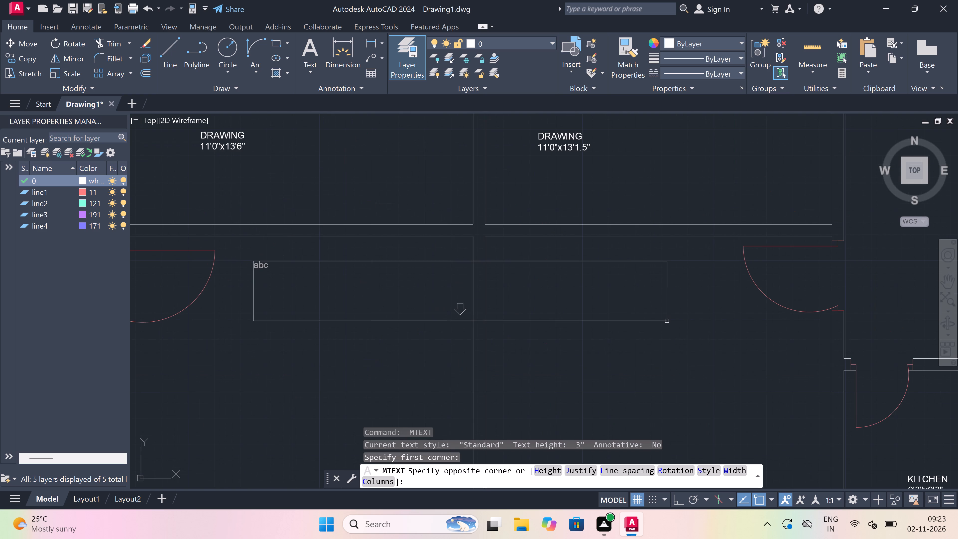
click(668, 319)
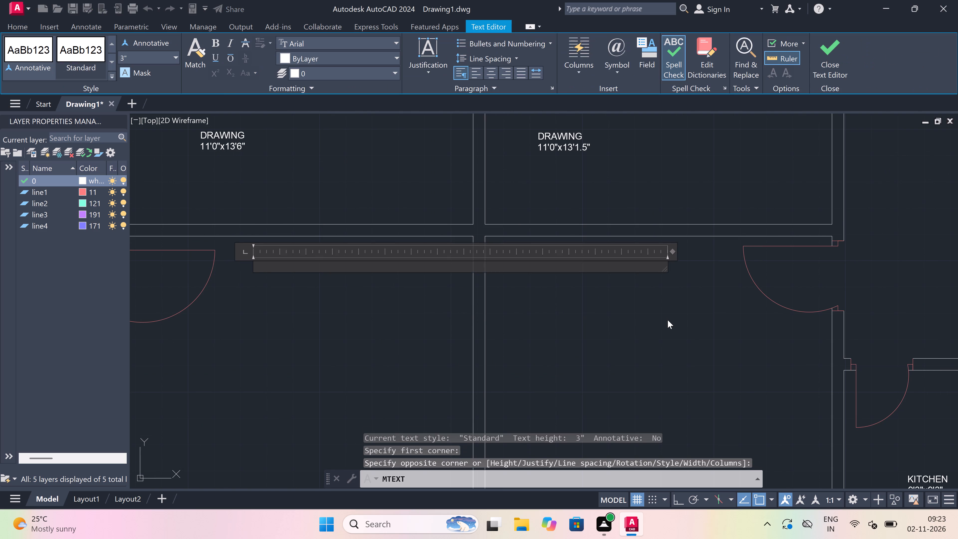
text(BEDROOM)
key(Return)
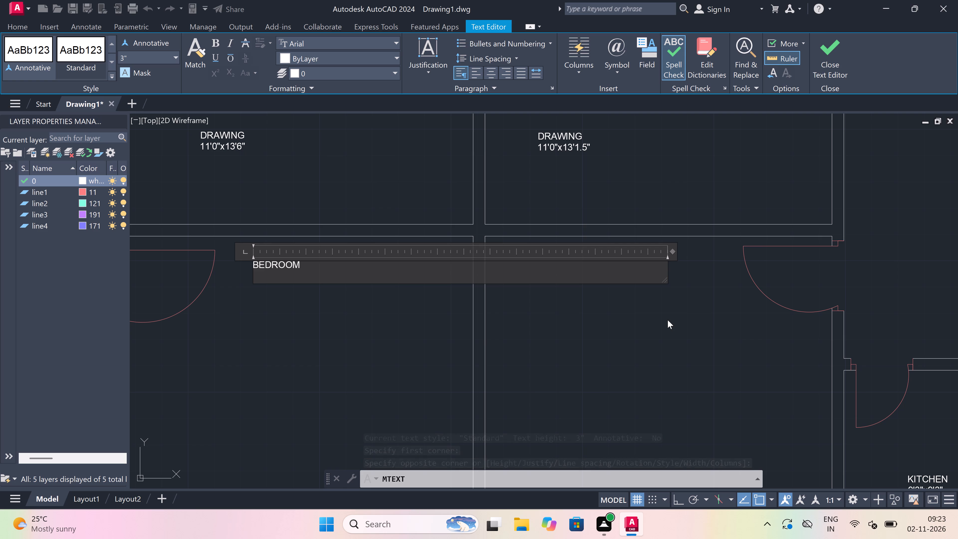
text(11'0)
text("x)
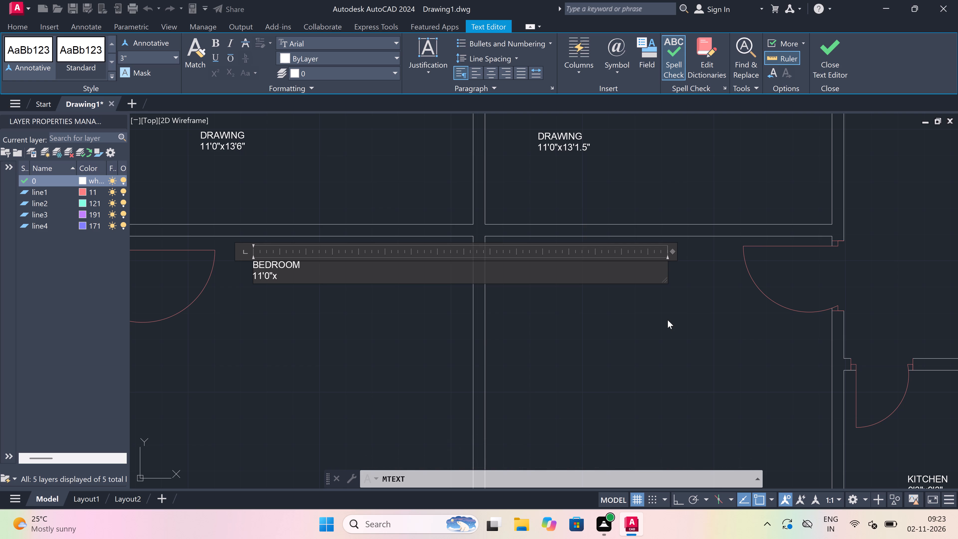
scroll(255, 264, up, 3)
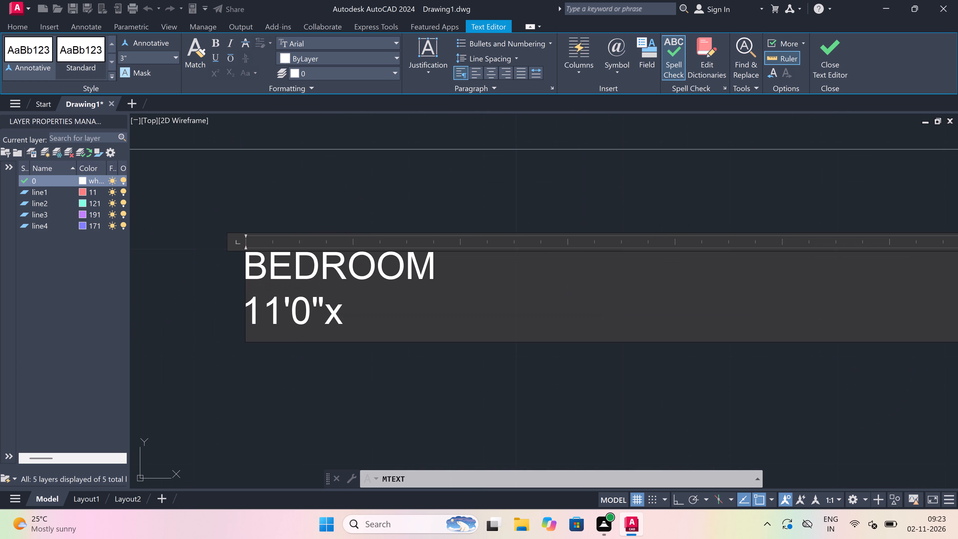
scroll(367, 326, up, 1)
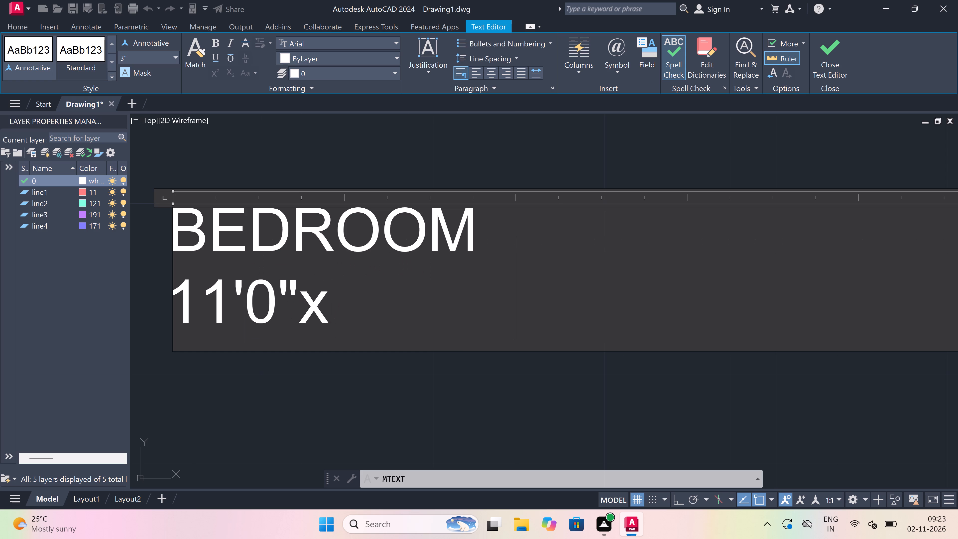
text(13'6)
key(shift+quotedbl)
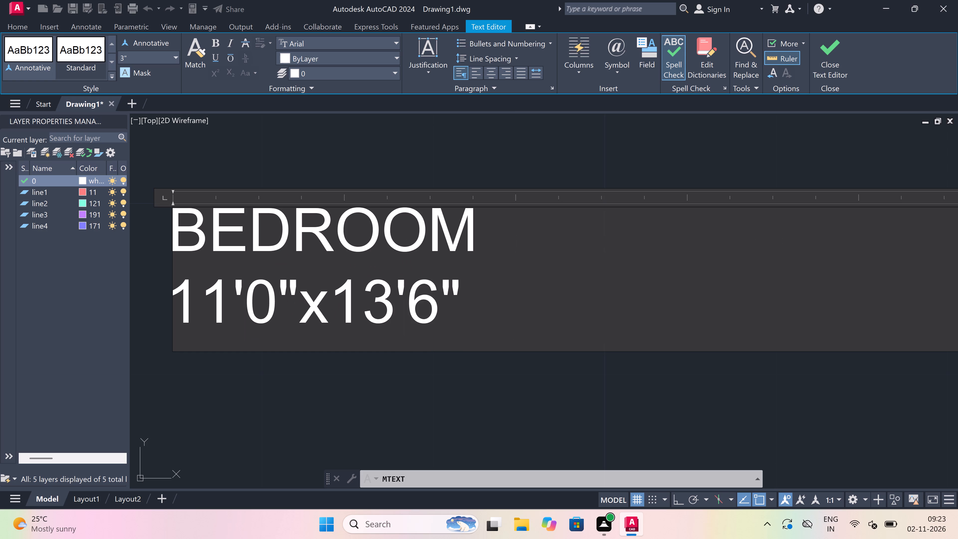
scroll(403, 294, down, 4)
click(403, 338)
Add the multiline label BEDROOM with 11'0"x13'6" on the second line in the room directly south of the eastern DRAWING room.
key(space)
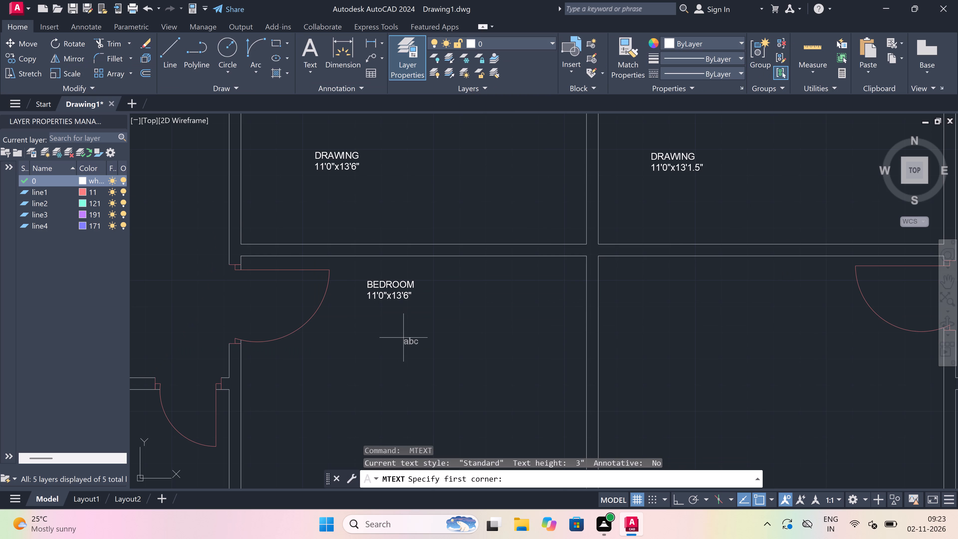
scroll(389, 307, down, 3)
scroll(489, 307, up, 3)
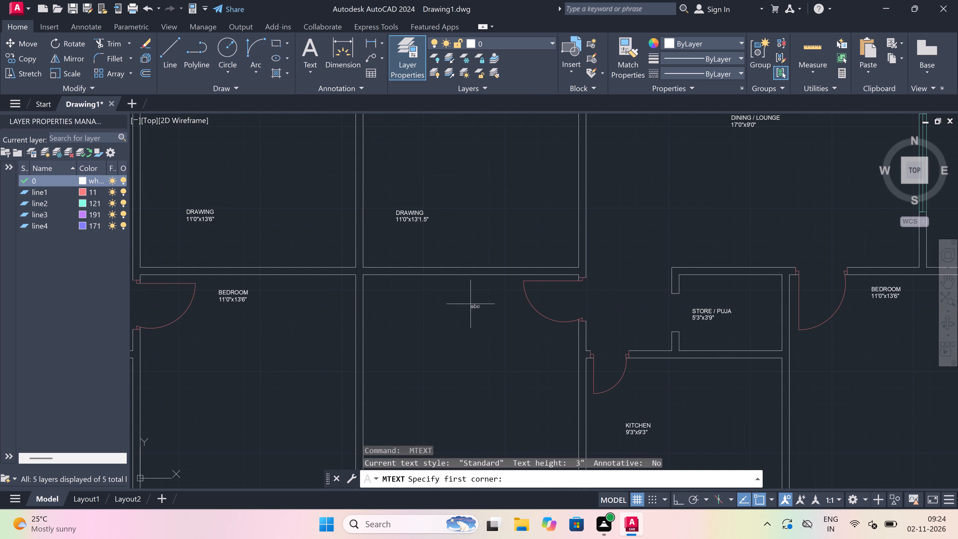
scroll(430, 290, up, 1)
drag(367, 288, 399, 291)
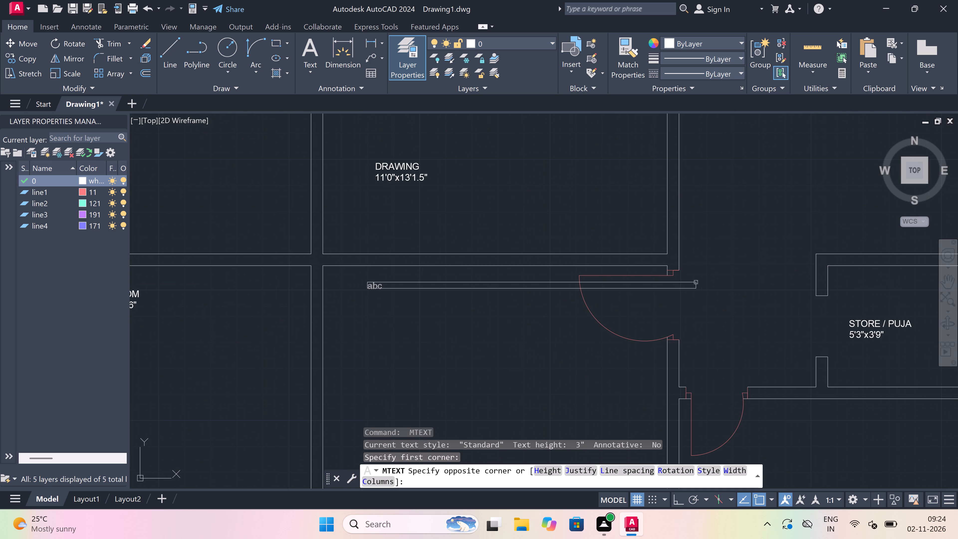
click(750, 294)
scroll(528, 280, up, 2)
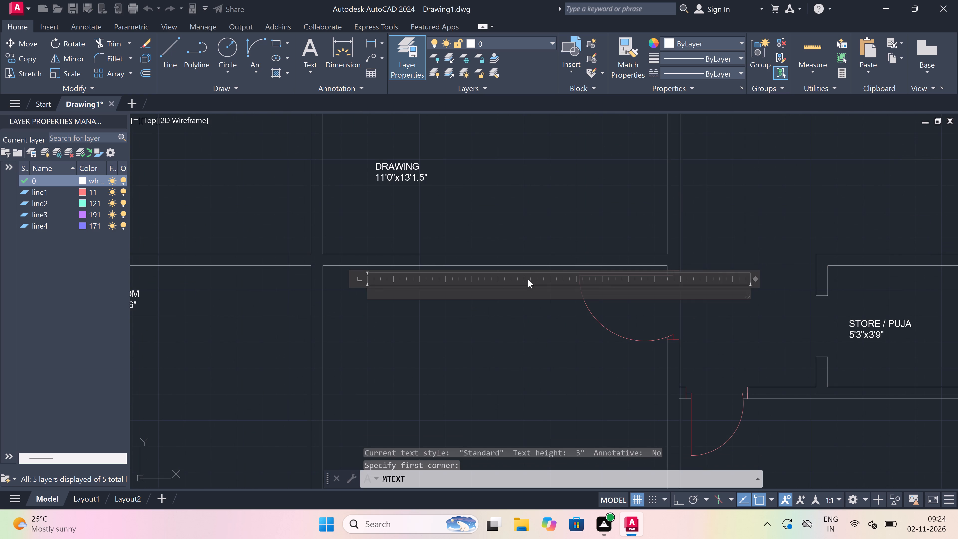
scroll(431, 290, down, 3)
scroll(399, 287, up, 4)
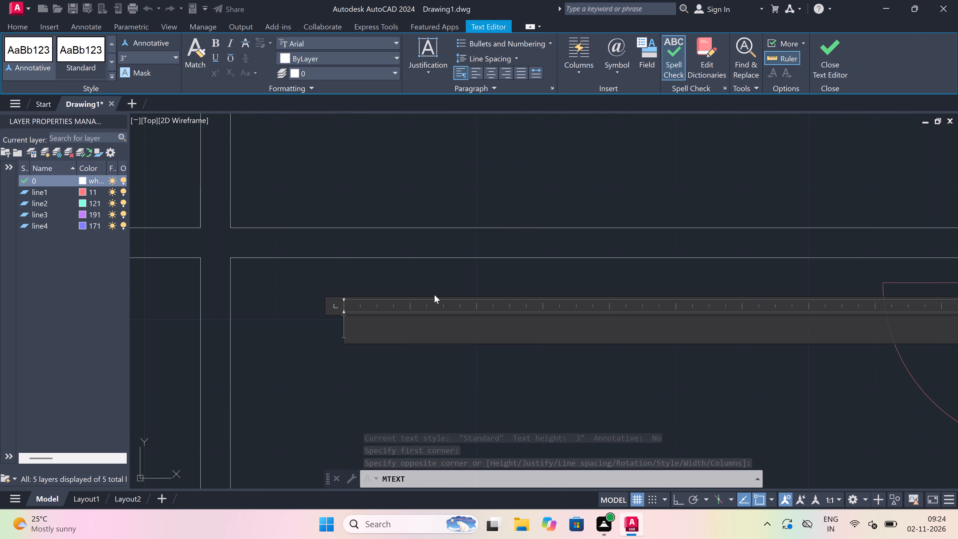
text(BEDROO)
key(m)
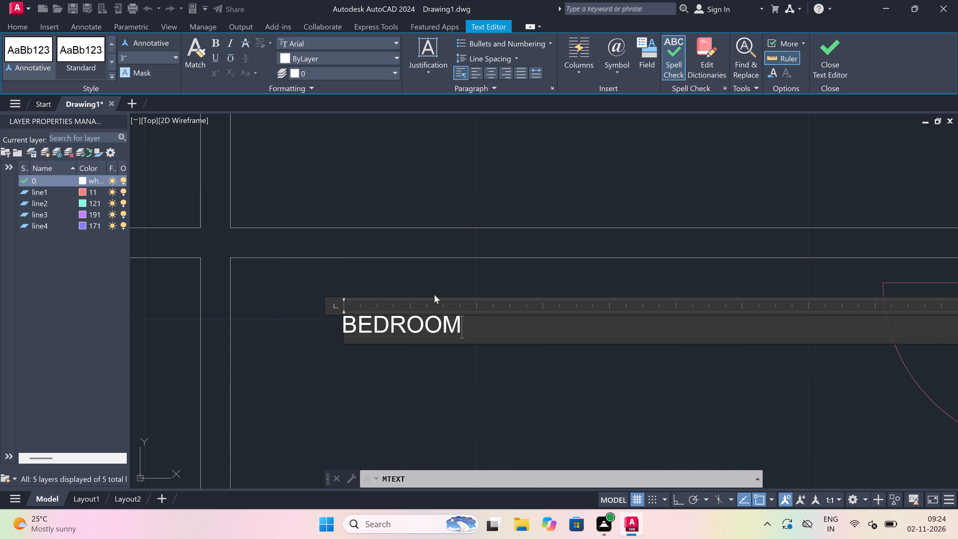
key(Return)
text(11)
text('0)
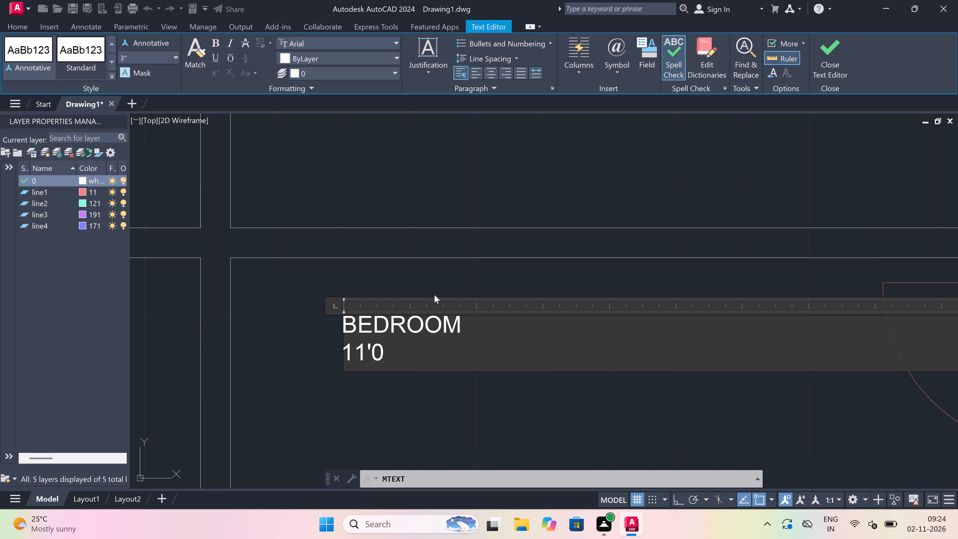
text("x)
text(13)
text('6)
key(shift+quotedbl)
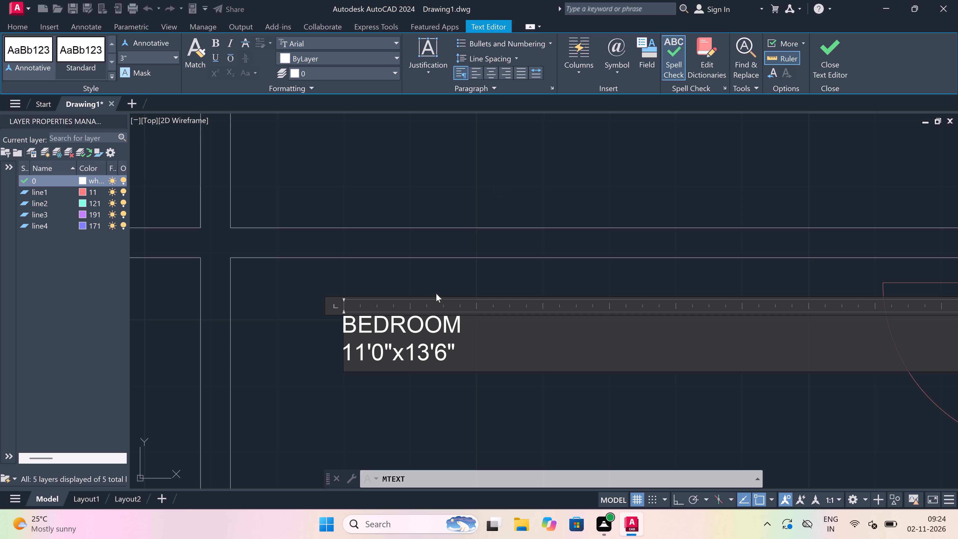
click(502, 174)
Add the multiline text label LIFT in the northern of the two small rooms between the staircase and the eastern crossed shaft.
key(space)
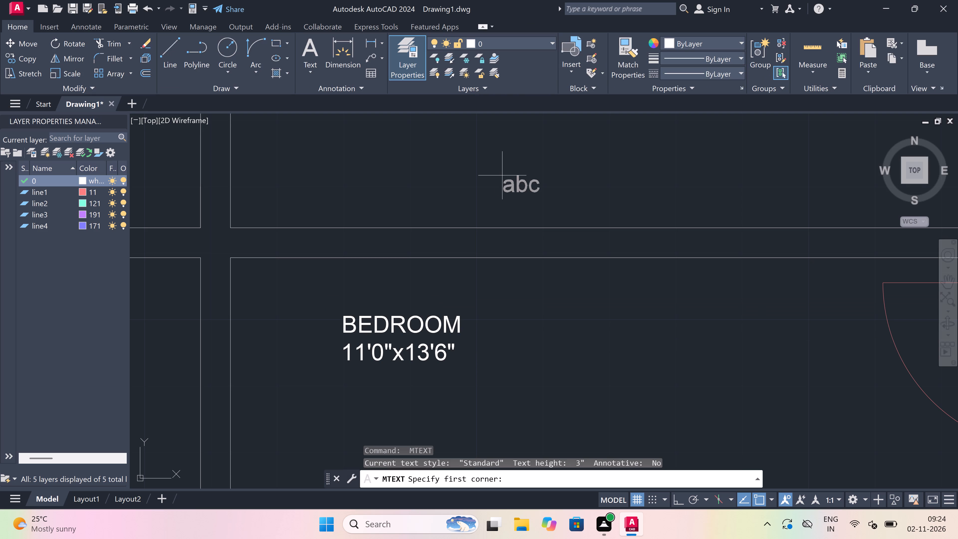
scroll(463, 220, down, 5)
scroll(430, 259, down, 3)
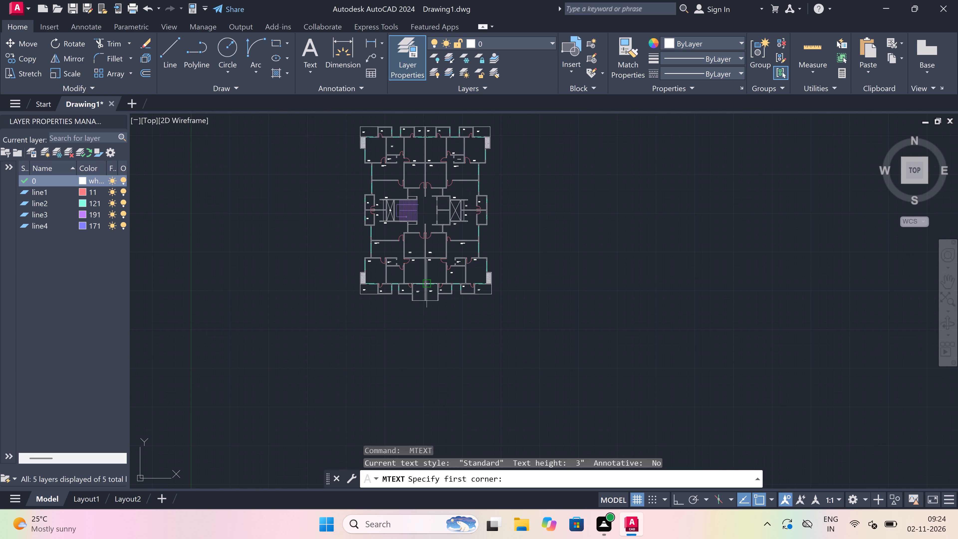
scroll(426, 284, down, 2)
scroll(449, 254, up, 4)
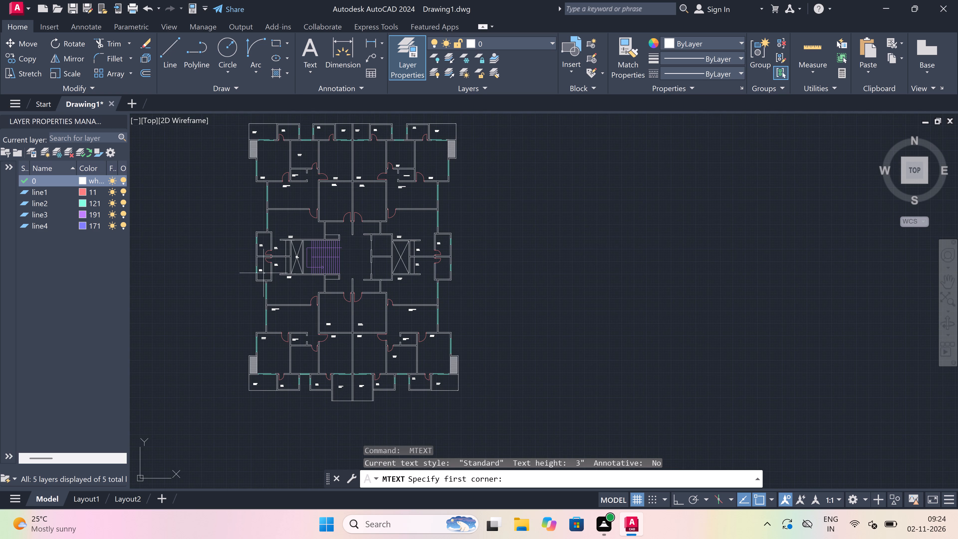
scroll(319, 288, up, 1)
scroll(409, 214, up, 3)
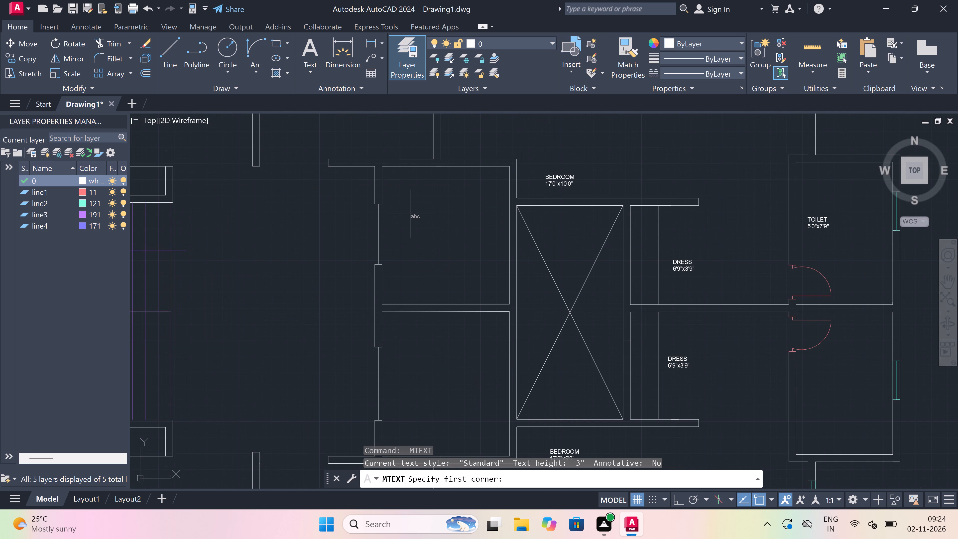
drag(416, 232, 439, 235)
click(636, 241)
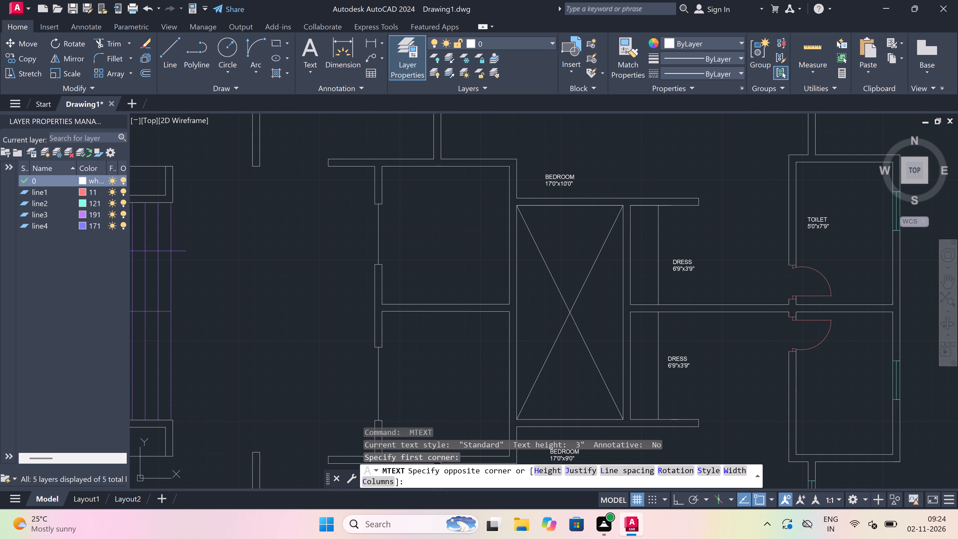
scroll(465, 181, up, 2)
scroll(442, 203, up, 1)
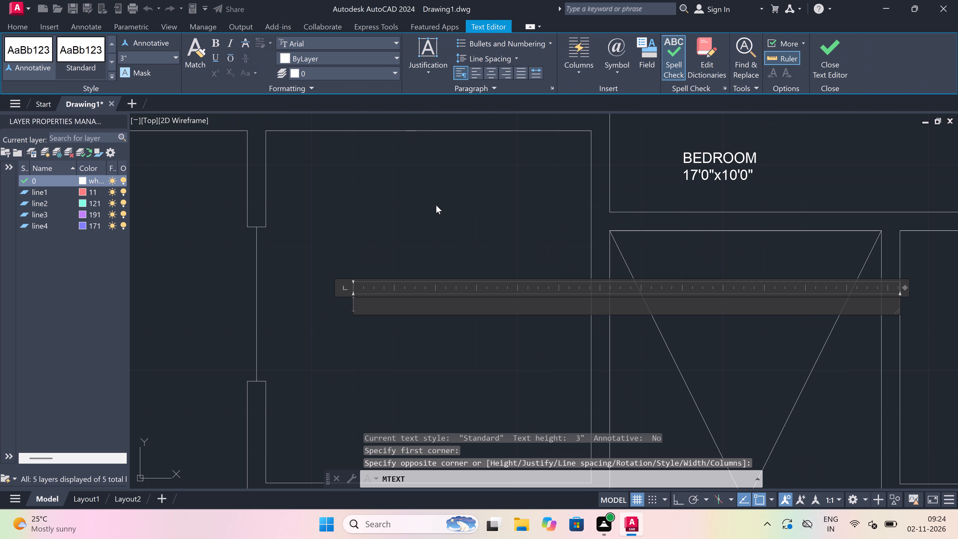
text(LIFT)
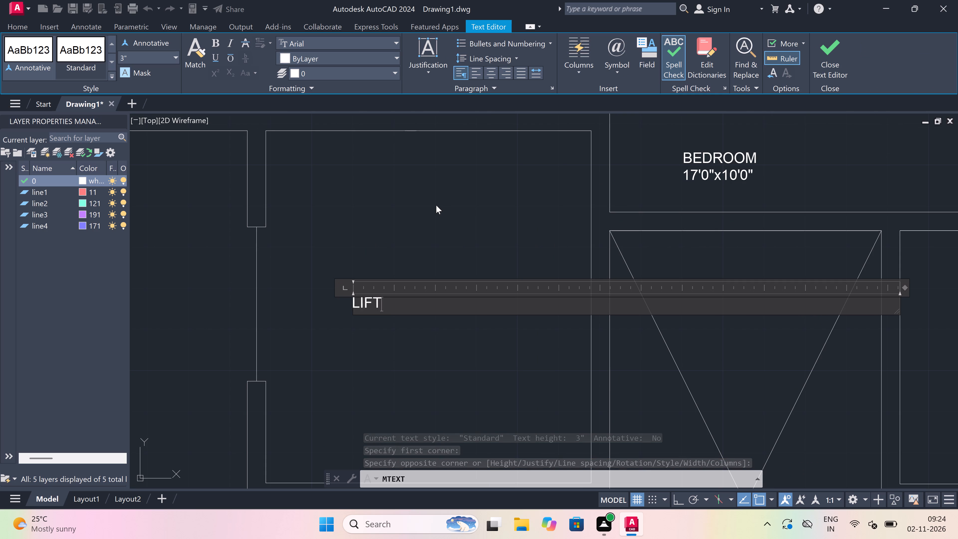
click(438, 204)
Add the multiline text label LIFT in the southern small room directly below the first LIFT.
key(space)
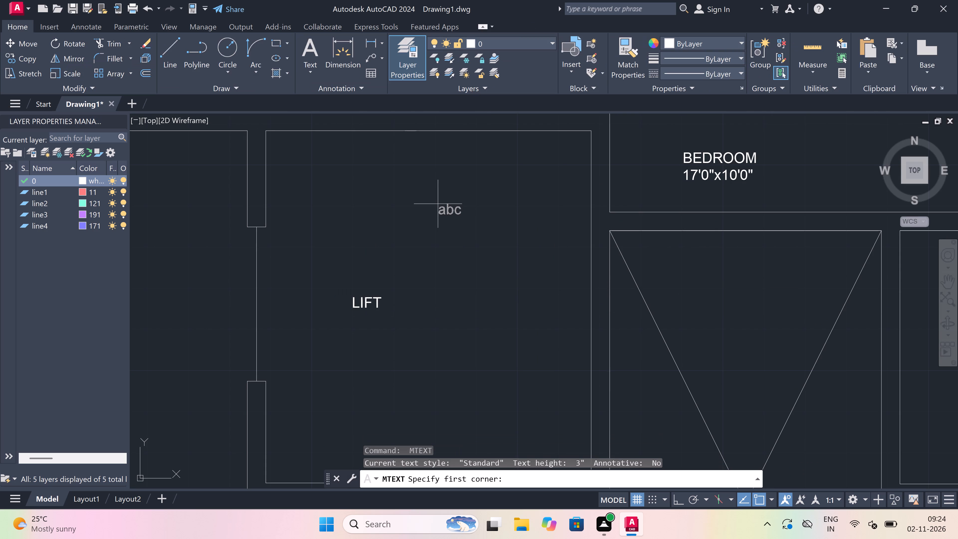
scroll(438, 204, down, 5)
scroll(432, 254, up, 3)
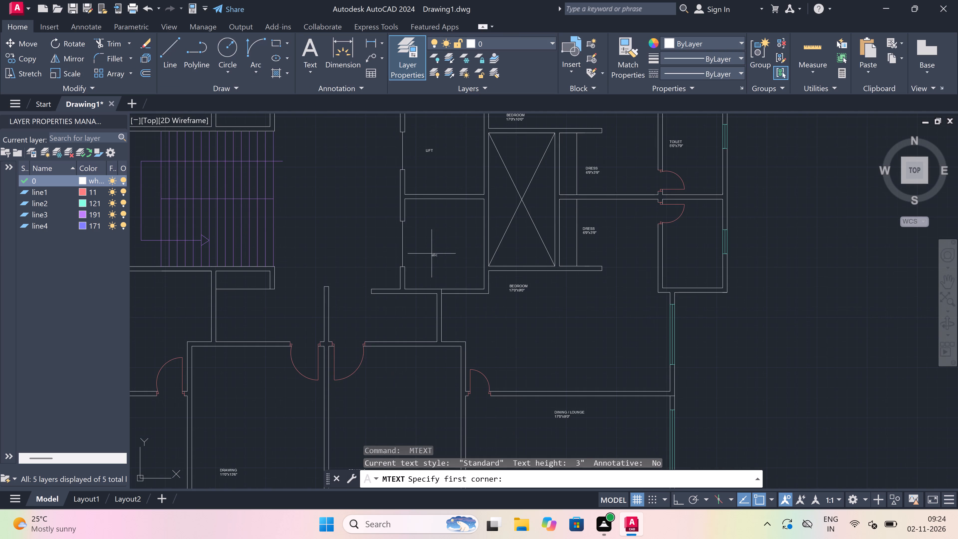
scroll(433, 246, up, 1)
drag(428, 231, 438, 232)
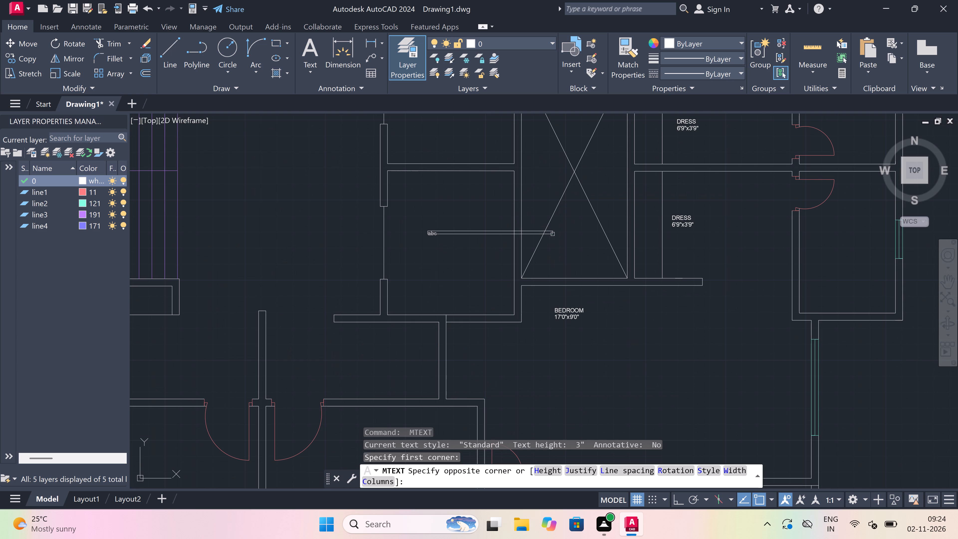
click(579, 240)
scroll(435, 222, up, 3)
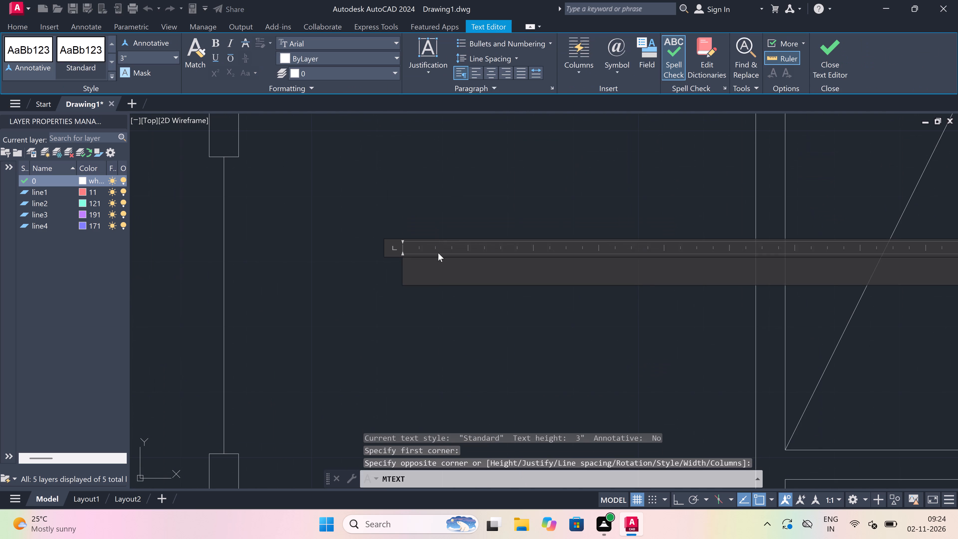
text(LIFT)
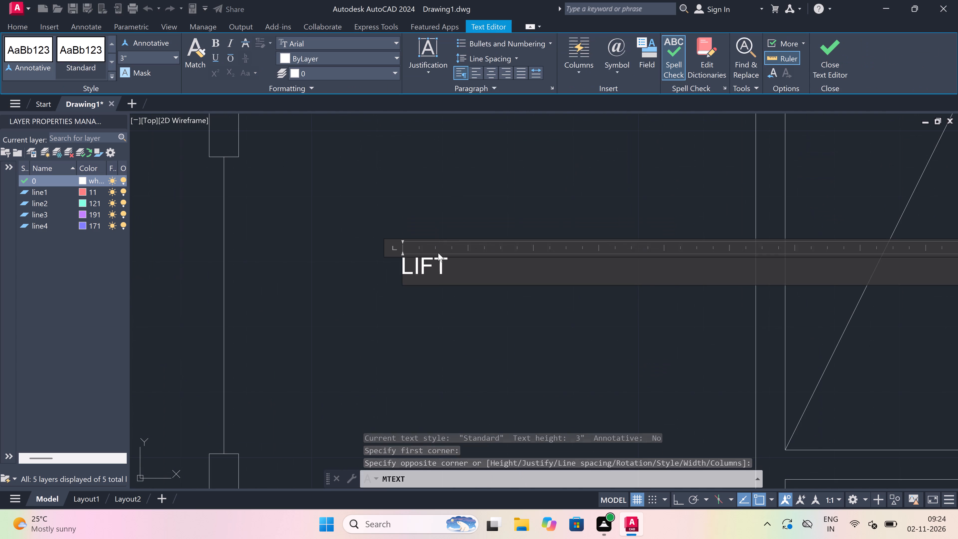
click(328, 313)
Add the multiline label OPEN with 8'0"x7'6" on the second line inside the eastern crossed shaft.
key(space)
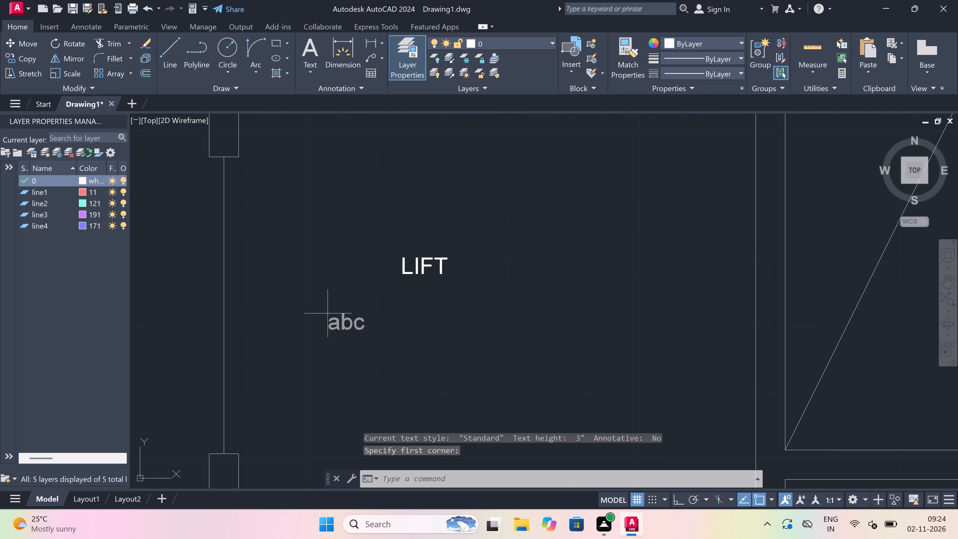
scroll(328, 314, down, 6)
scroll(419, 277, up, 1)
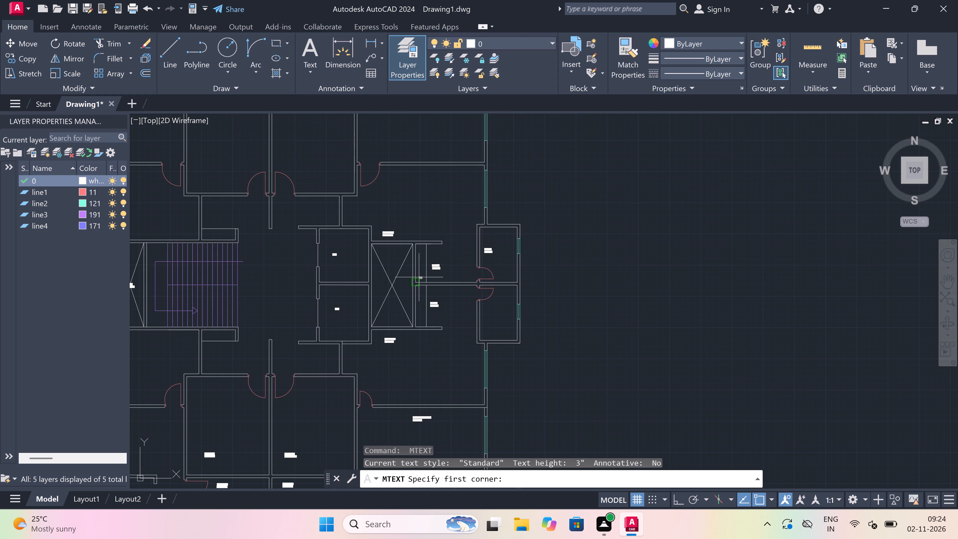
scroll(383, 280, up, 3)
drag(270, 318, 278, 318)
click(560, 344)
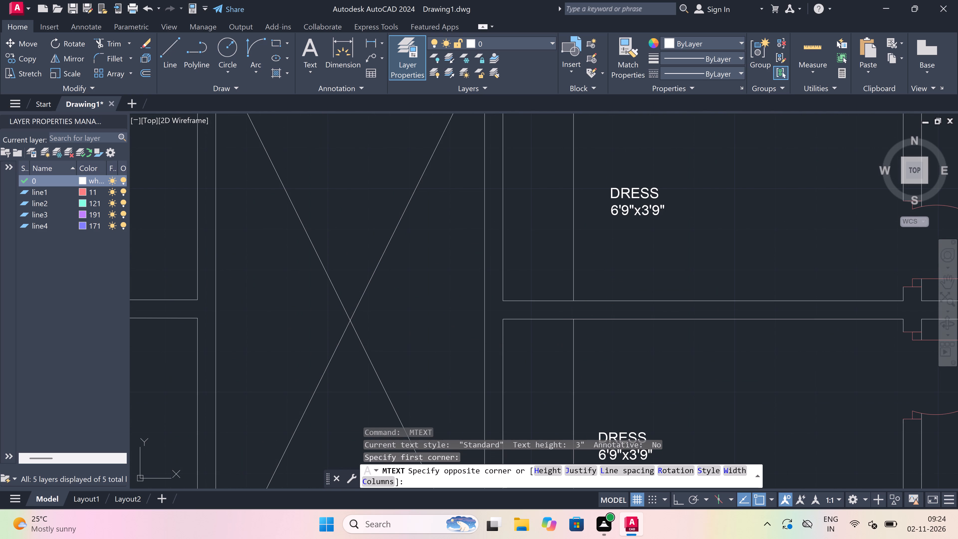
text(OPEN)
key(Return)
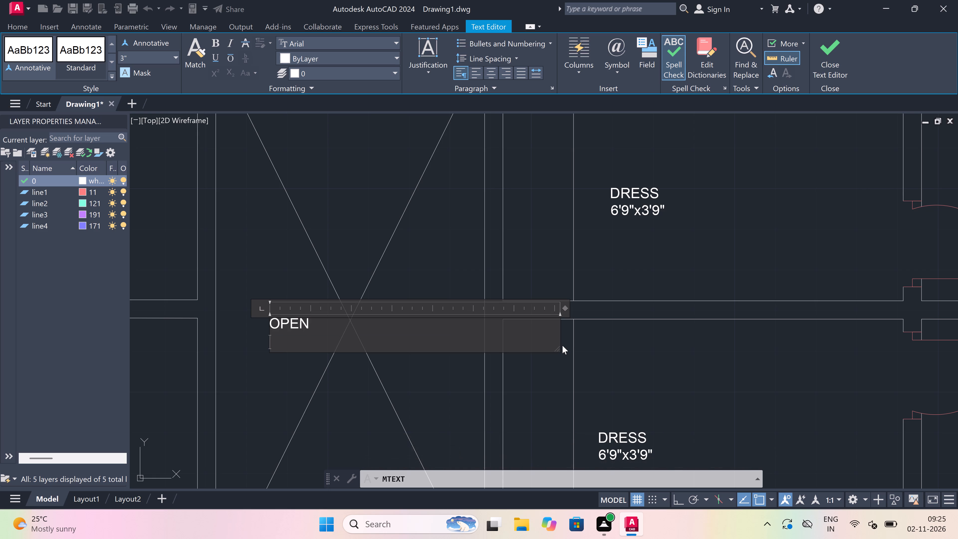
key(8)
text('0)
key(shift+quotedbl)
key(x)
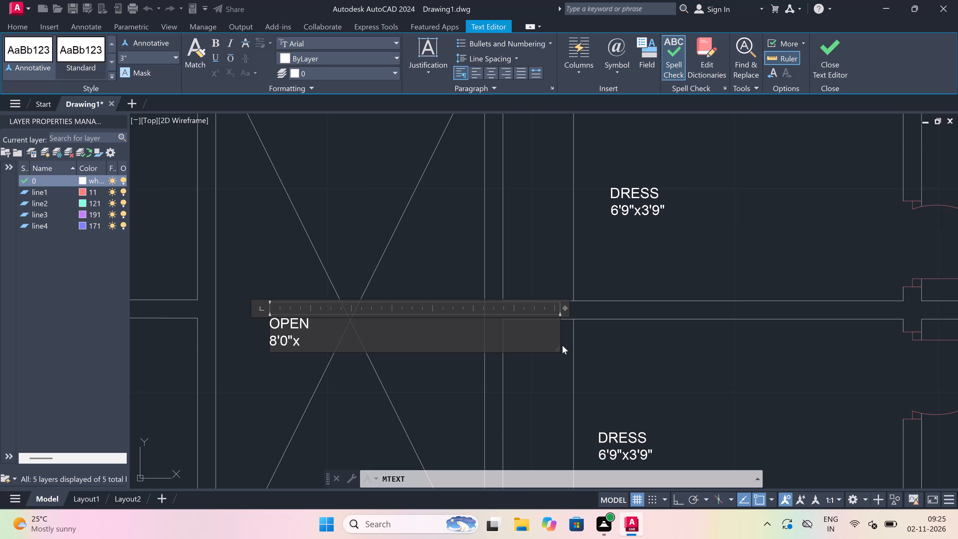
text(7'6")
drag(256, 379, 270, 361)
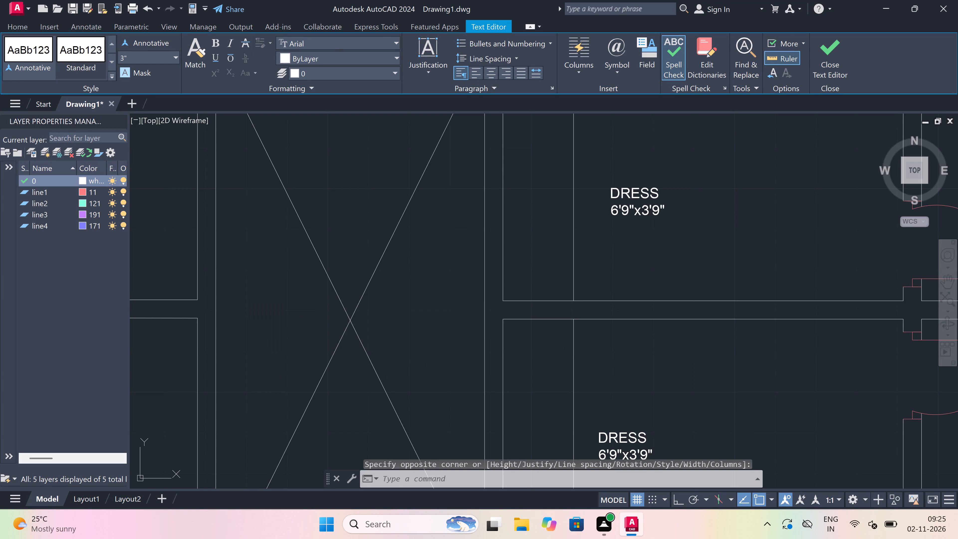
Move the OPEN label onto the crossing point of the eastern shaft's diagonals.
click(298, 311)
click(268, 329)
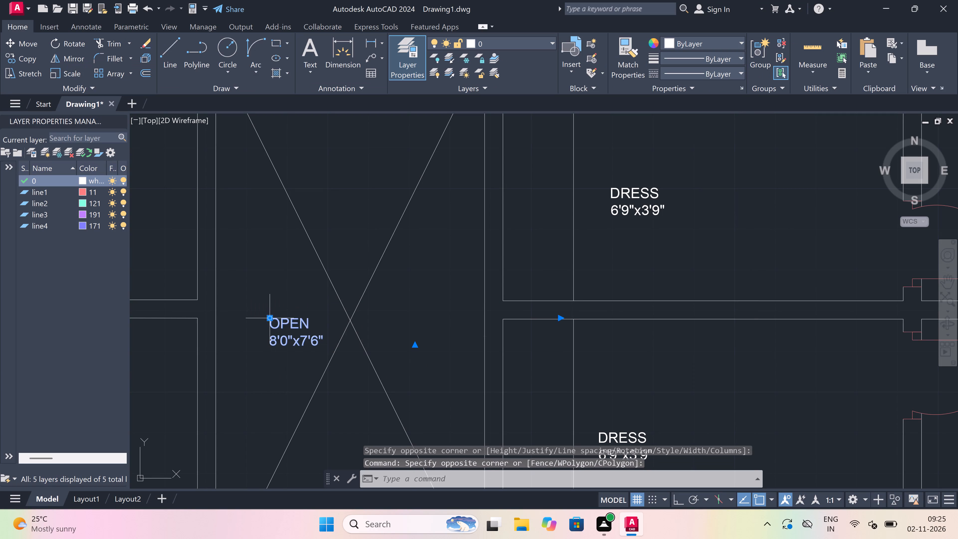
click(271, 317)
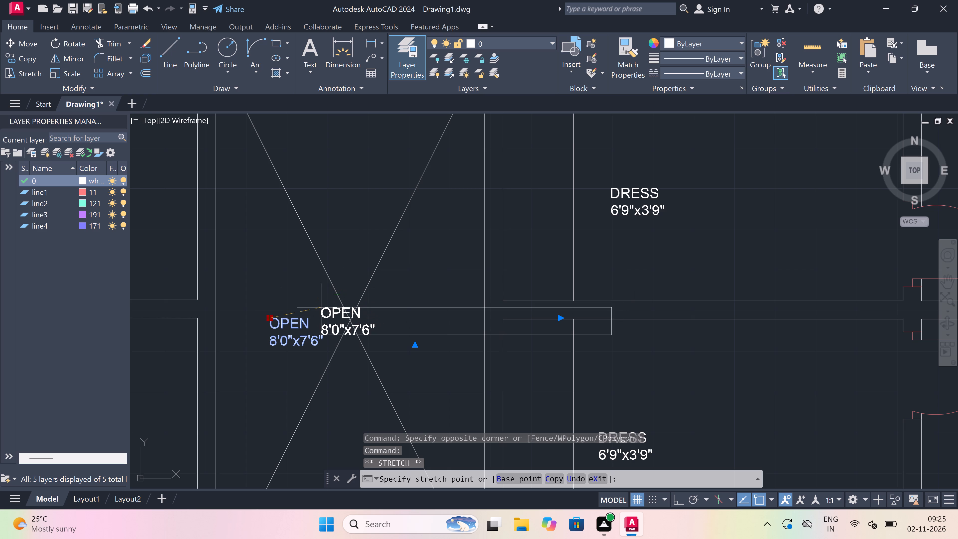
click(328, 309)
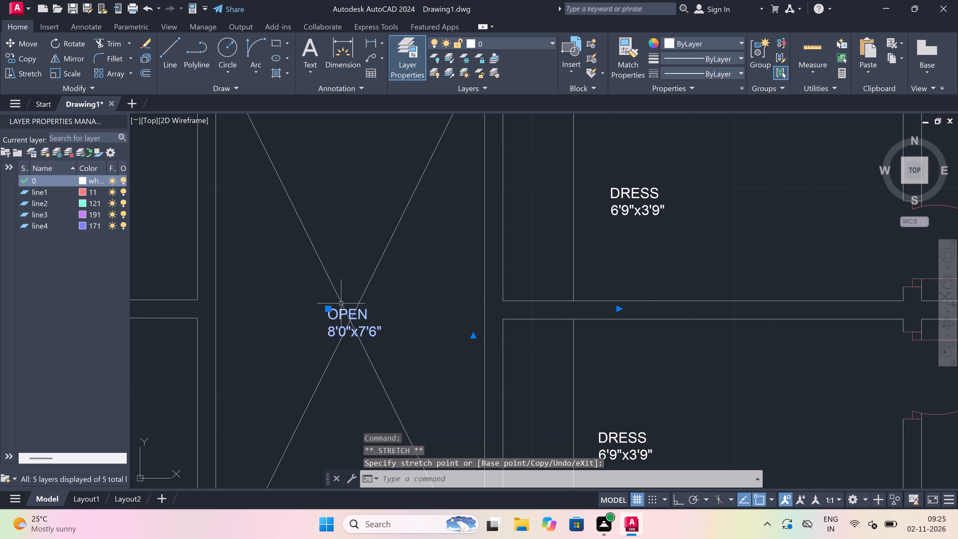
key(Escape)
Add the multiline label LOBBY with 9'0"x5'10.5" on the second line in the space north of the staircase, west of the short central wall.
scroll(345, 300, down, 6)
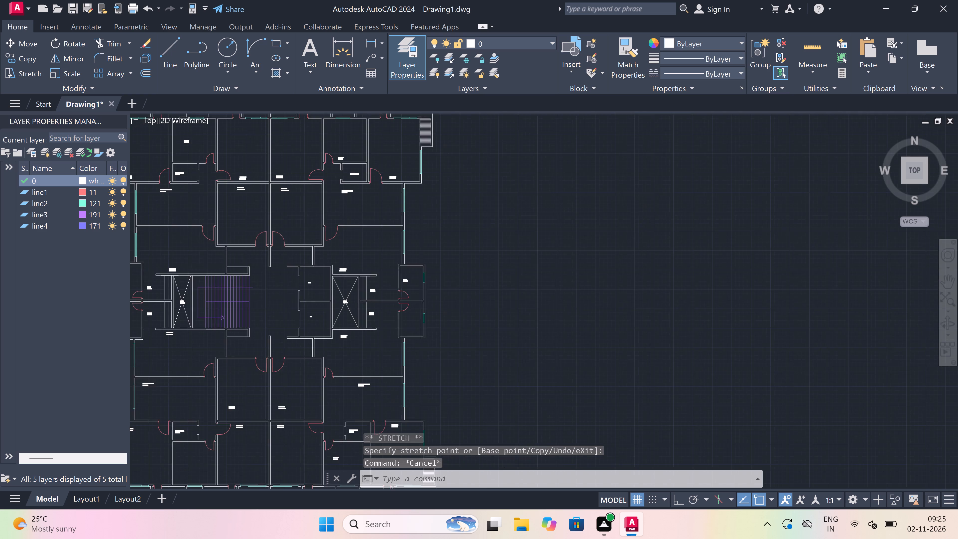
scroll(345, 300, down, 3)
scroll(316, 299, up, 4)
scroll(351, 299, up, 3)
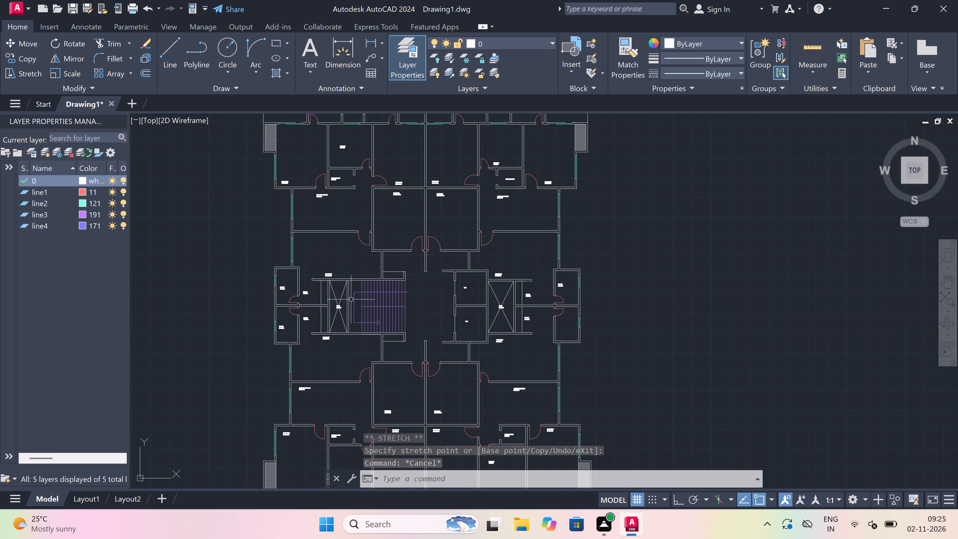
scroll(305, 292, down, 2)
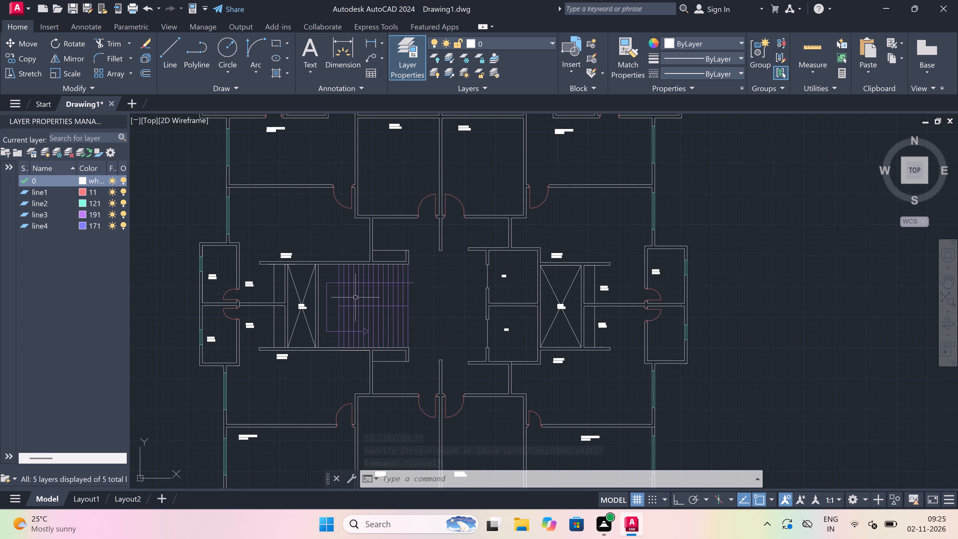
scroll(306, 286, down, 2)
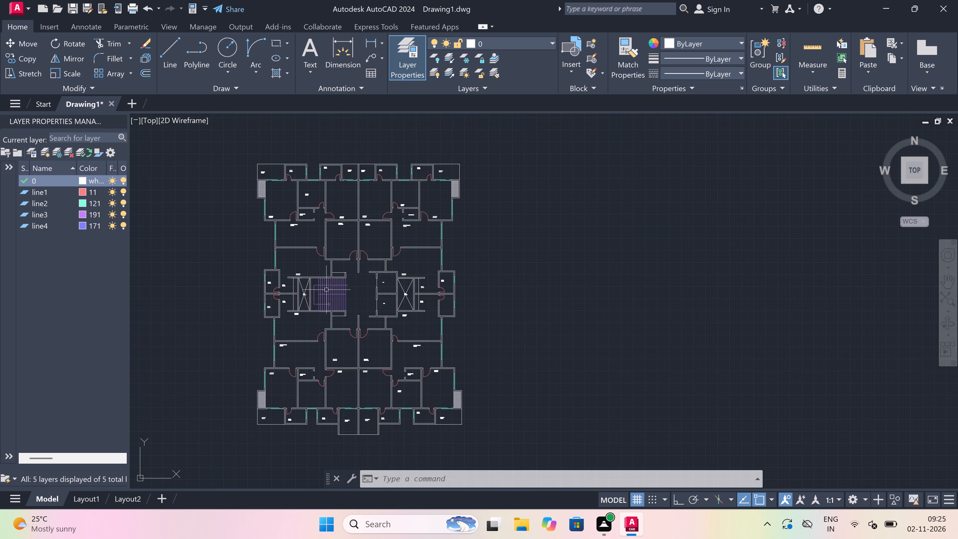
scroll(363, 298, up, 2)
text(mt)
key(space)
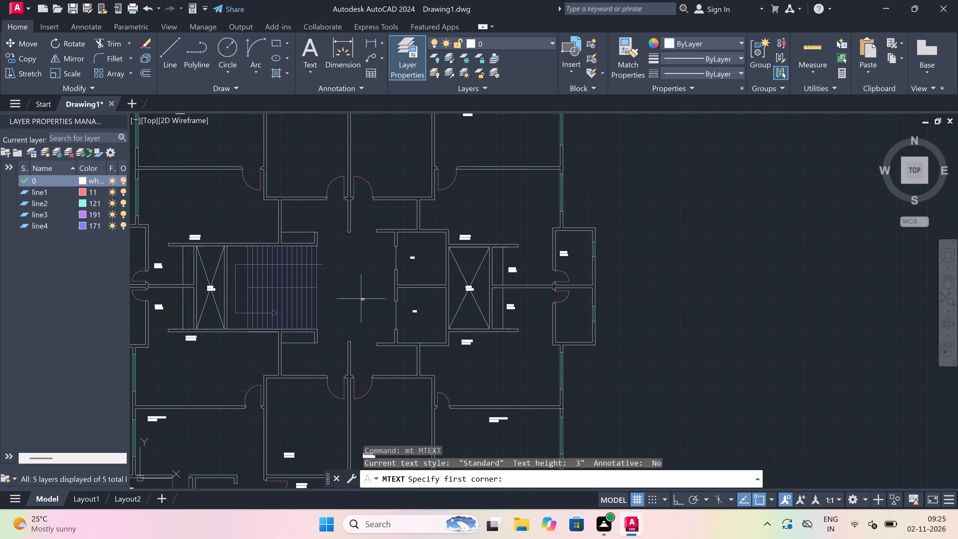
scroll(361, 299, down, 2)
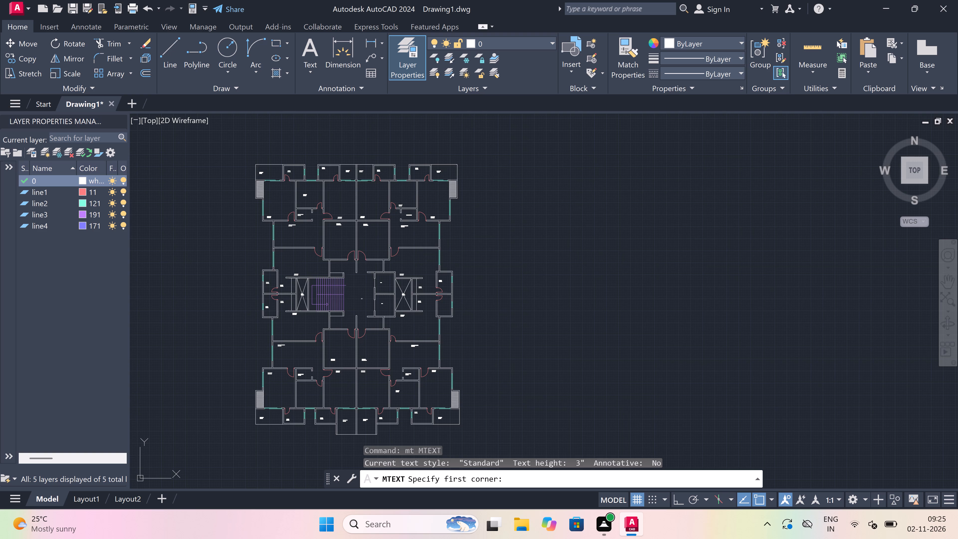
scroll(389, 305, up, 1)
scroll(346, 238, up, 2)
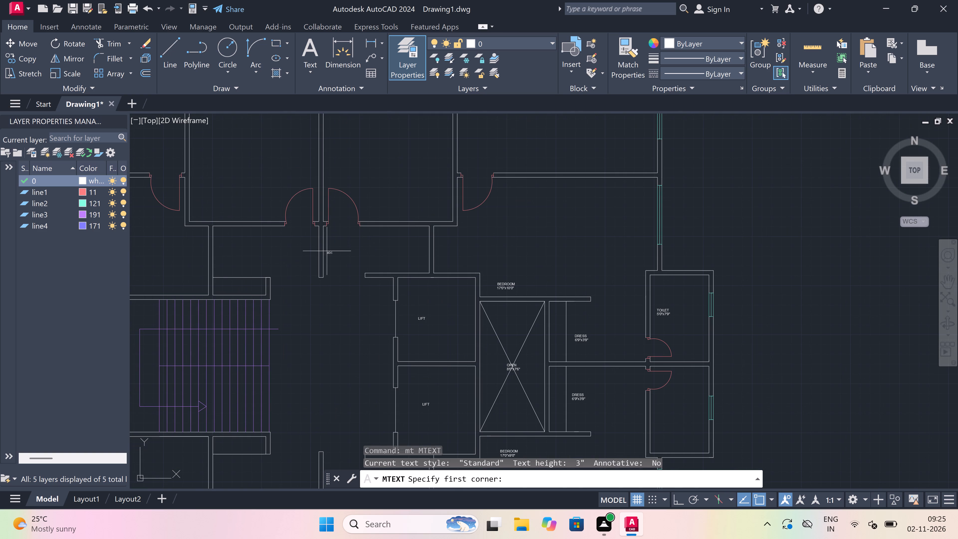
scroll(335, 273, down, 3)
scroll(317, 257, up, 3)
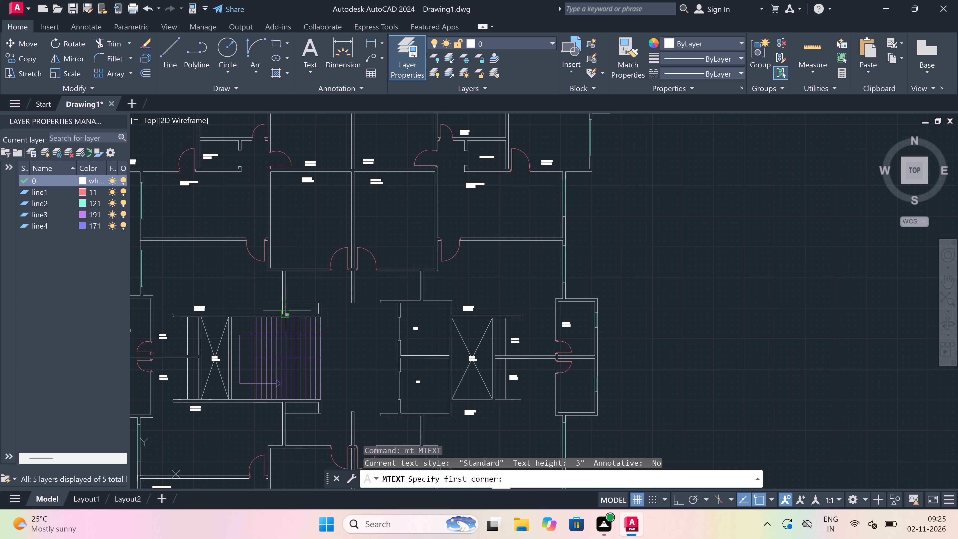
scroll(314, 301, up, 2)
scroll(266, 248, up, 2)
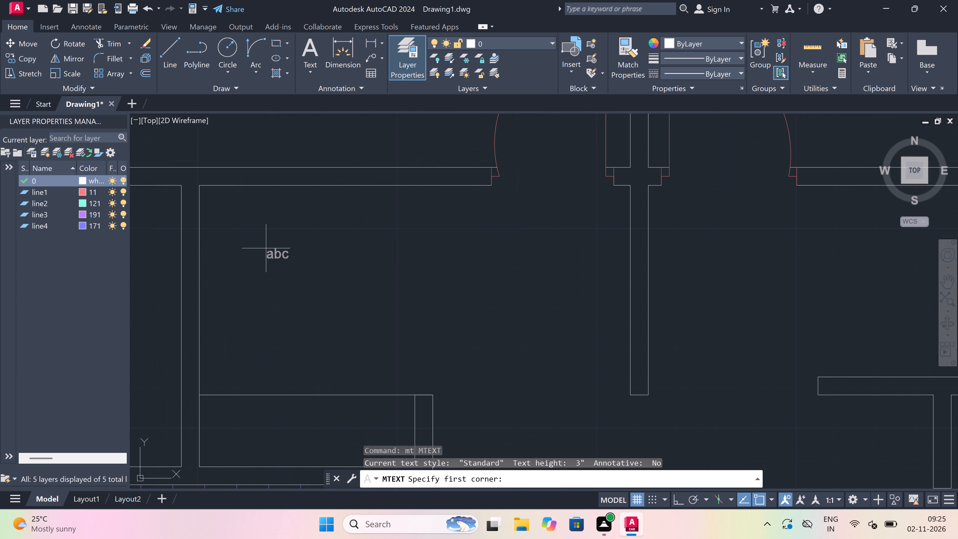
scroll(260, 268, down, 3)
scroll(275, 266, up, 3)
scroll(236, 302, down, 1)
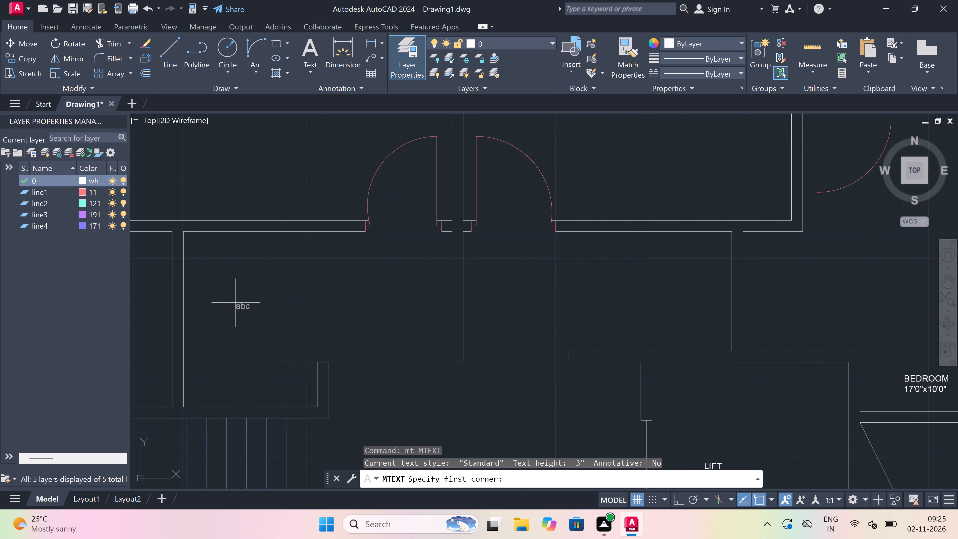
scroll(212, 324, up, 1)
scroll(212, 324, down, 2)
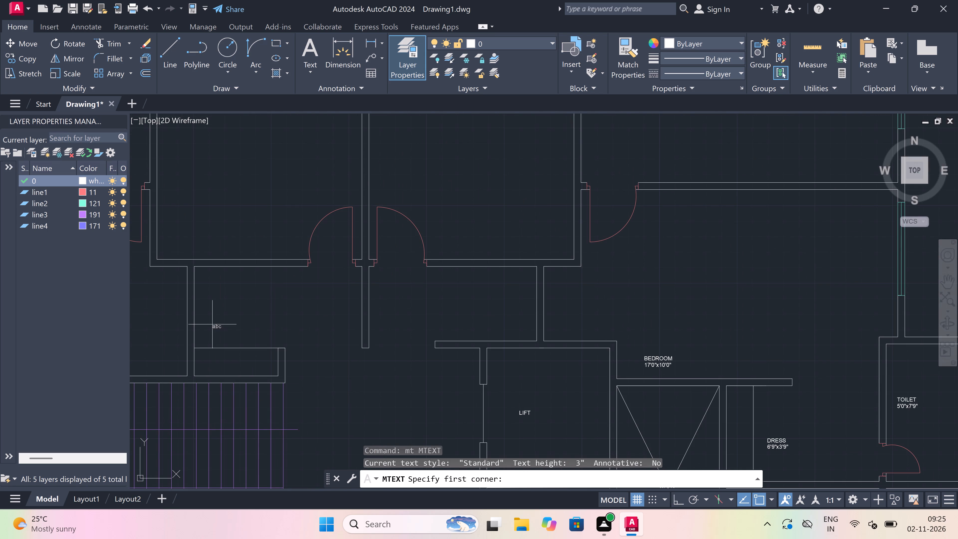
scroll(221, 310, up, 2)
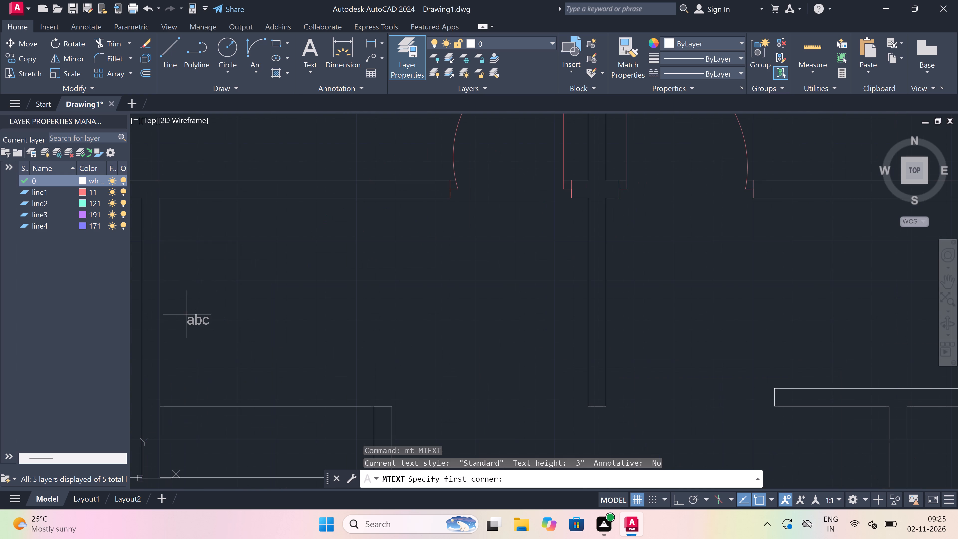
drag(186, 314, 215, 320)
click(528, 329)
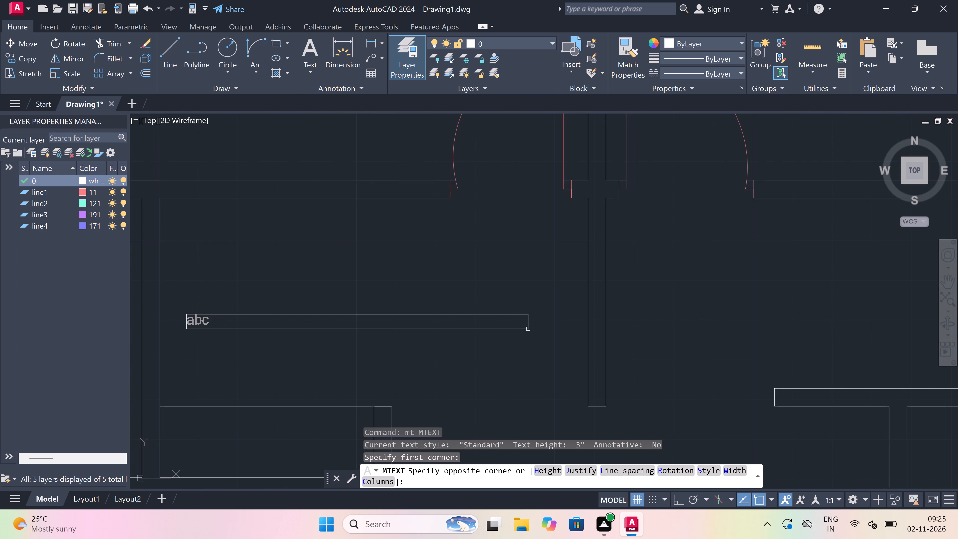
text(LOBBY)
key(Return)
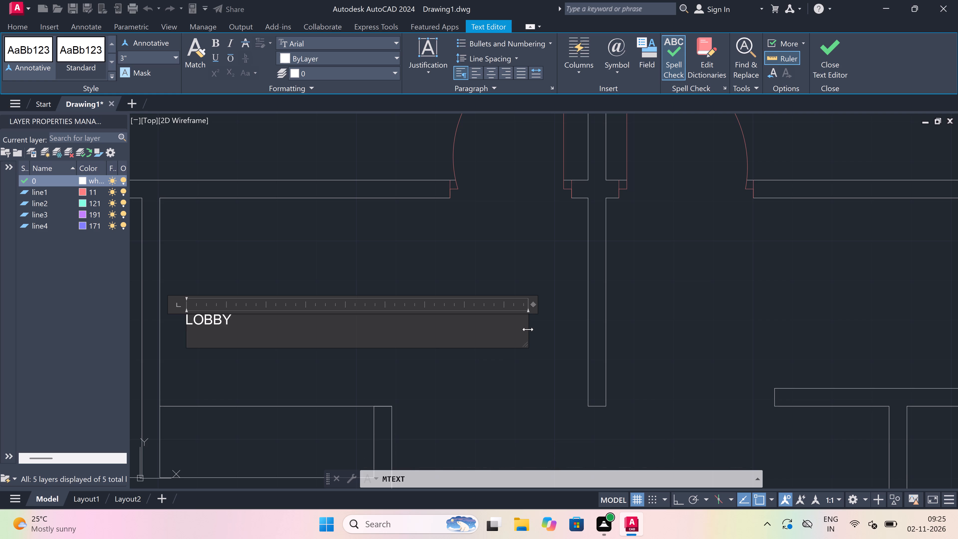
text(9'0)
text("x)
text(5')
text(10)
text(.5)
key(shift+quotedbl)
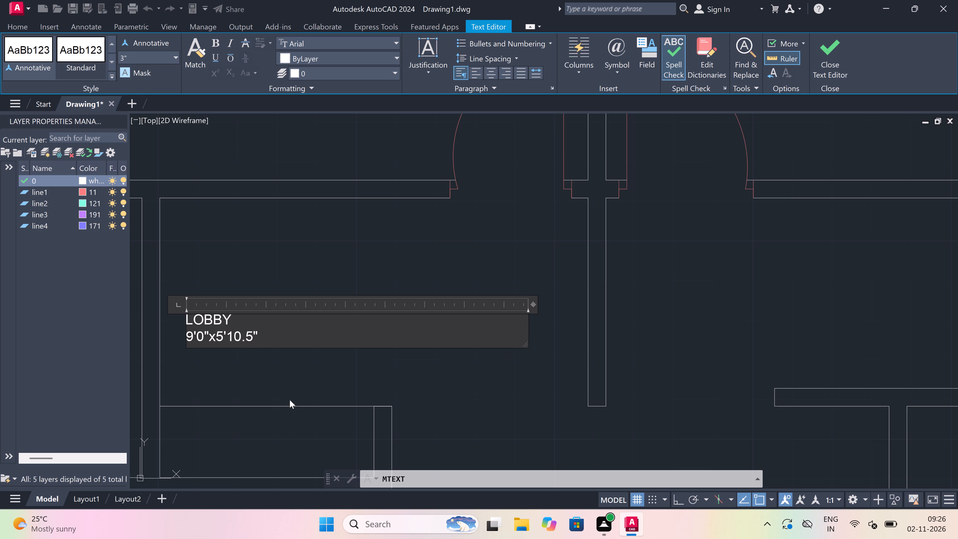
click(257, 357)
Add the multiline label LOBBY with 9'0"x4'0" on the second line in the space north of the lifts, east of the short central wall.
scroll(262, 303, down, 4)
key(space)
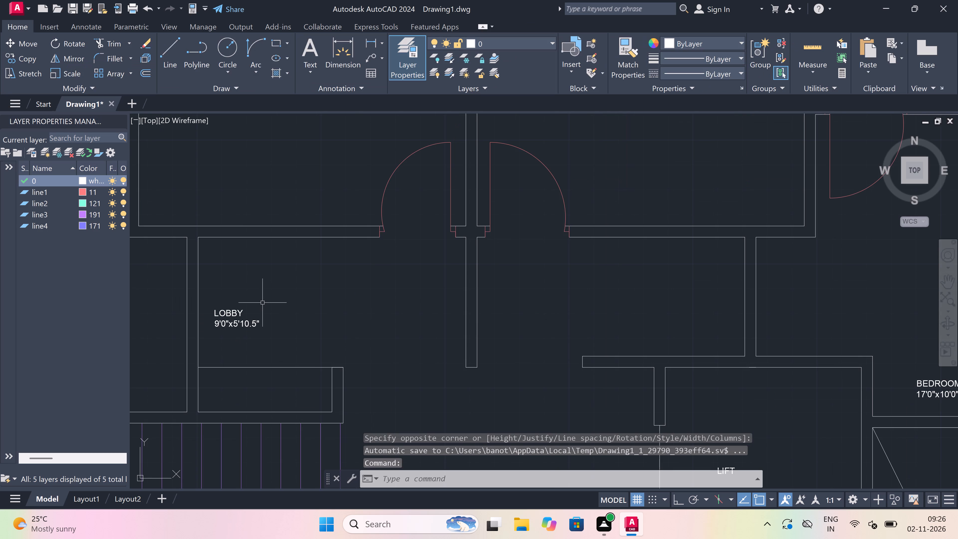
scroll(262, 303, down, 4)
scroll(359, 301, up, 3)
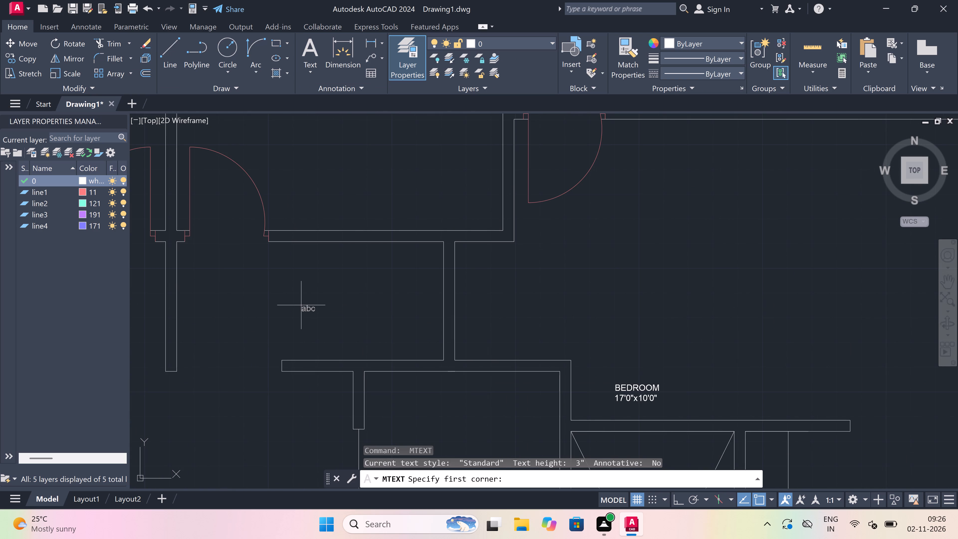
drag(285, 305, 296, 302)
click(525, 315)
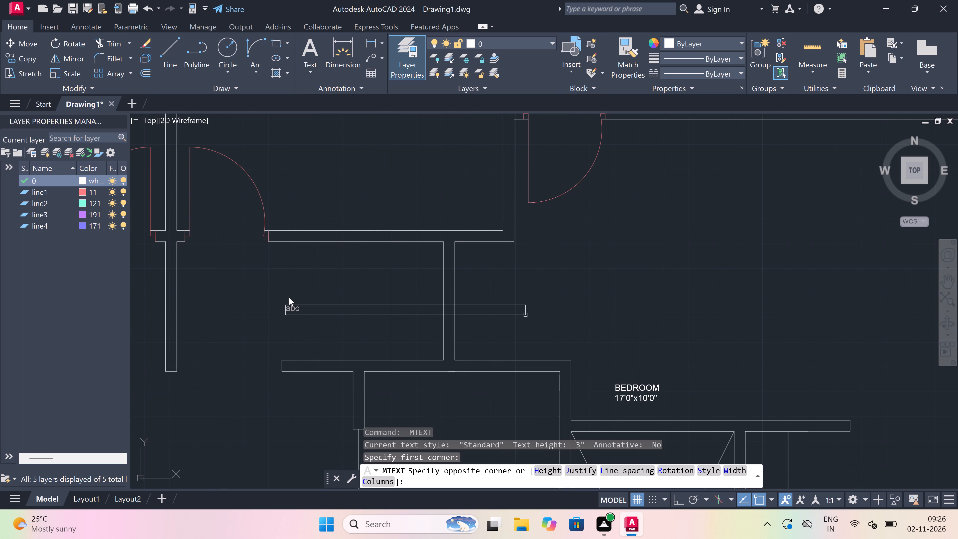
scroll(280, 294, up, 2)
scroll(356, 338, down, 3)
scroll(356, 338, up, 2)
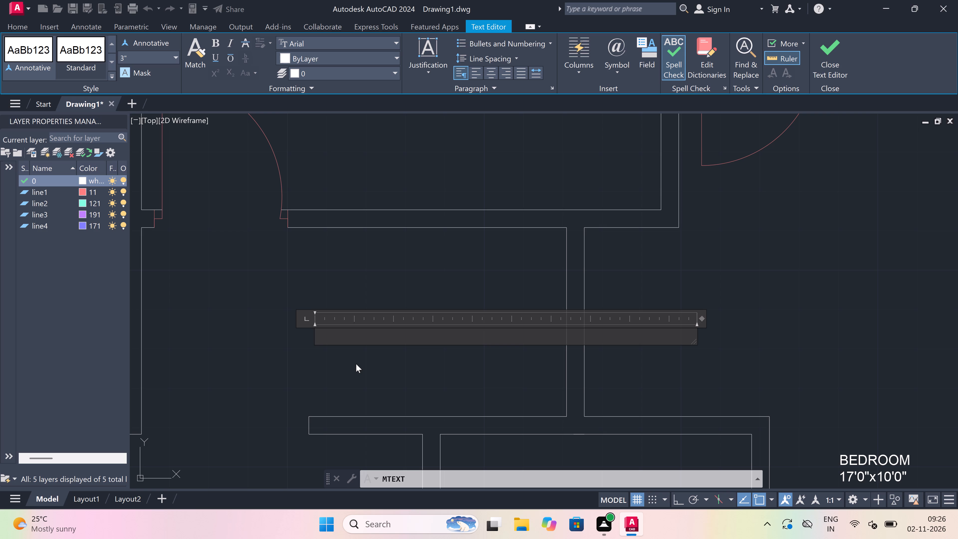
text(LOBBY)
key(Return)
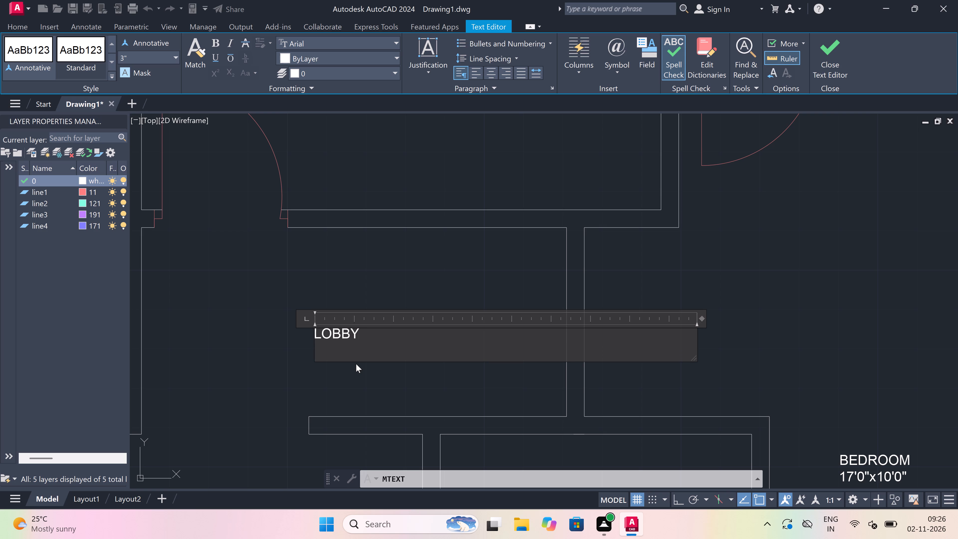
key(9)
text('0)
key(x)
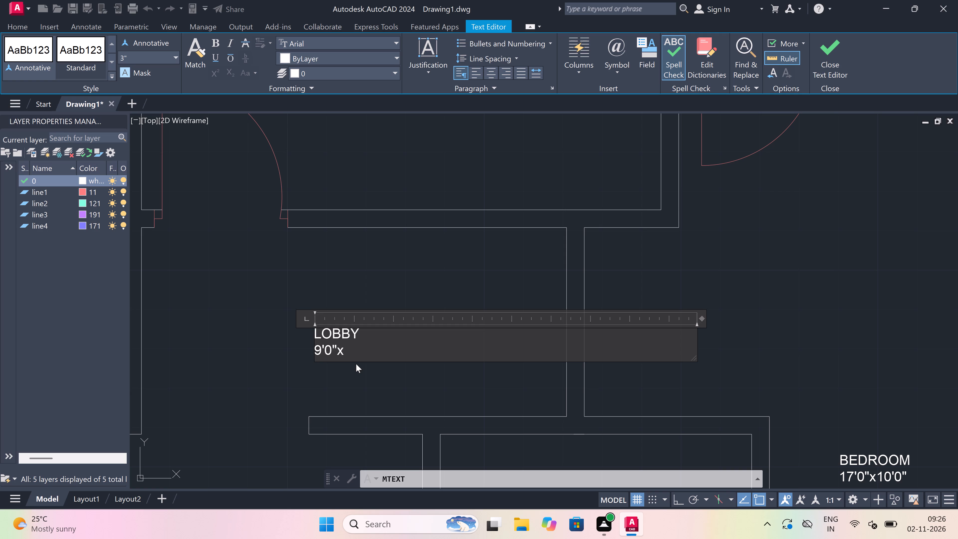
text(4'0")
click(358, 364)
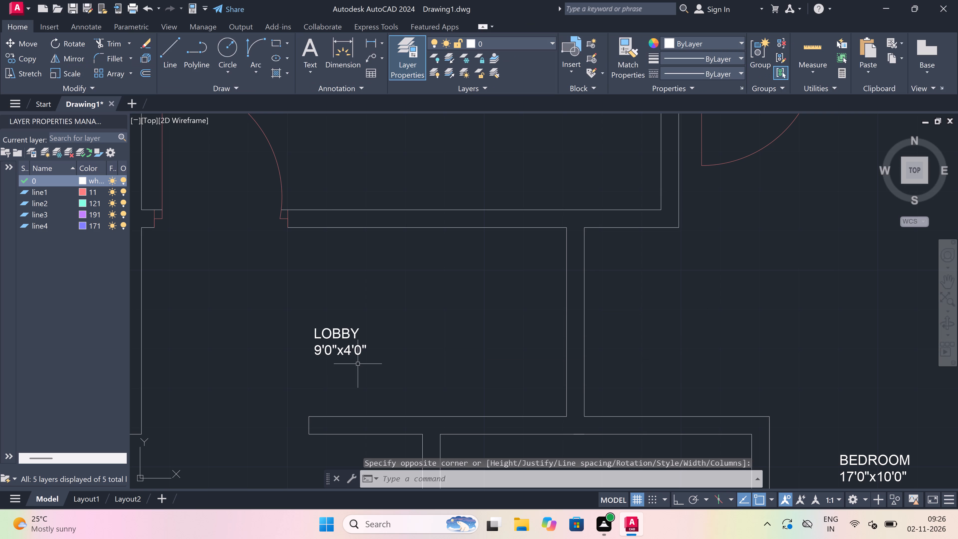
Add the multiline text label DN just east of the staircase, beside the end of the northern flight's purple line.
key(space)
scroll(359, 311, down, 7)
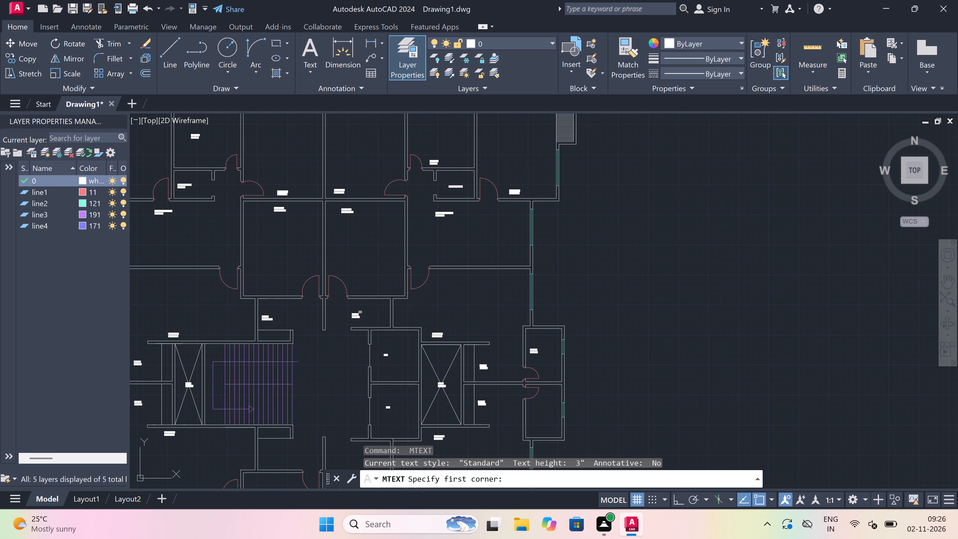
scroll(358, 349, up, 2)
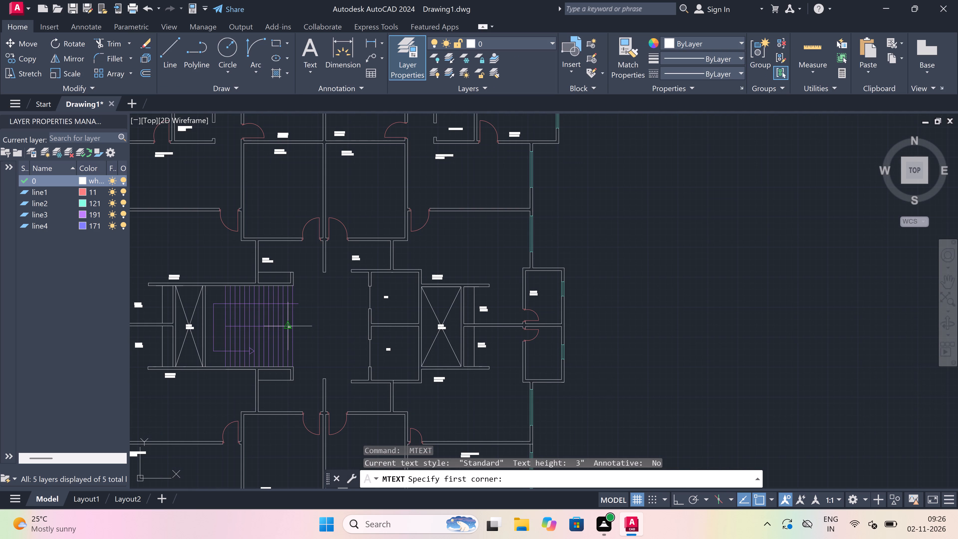
scroll(289, 324, up, 2)
scroll(348, 282, up, 1)
scroll(281, 219, up, 1)
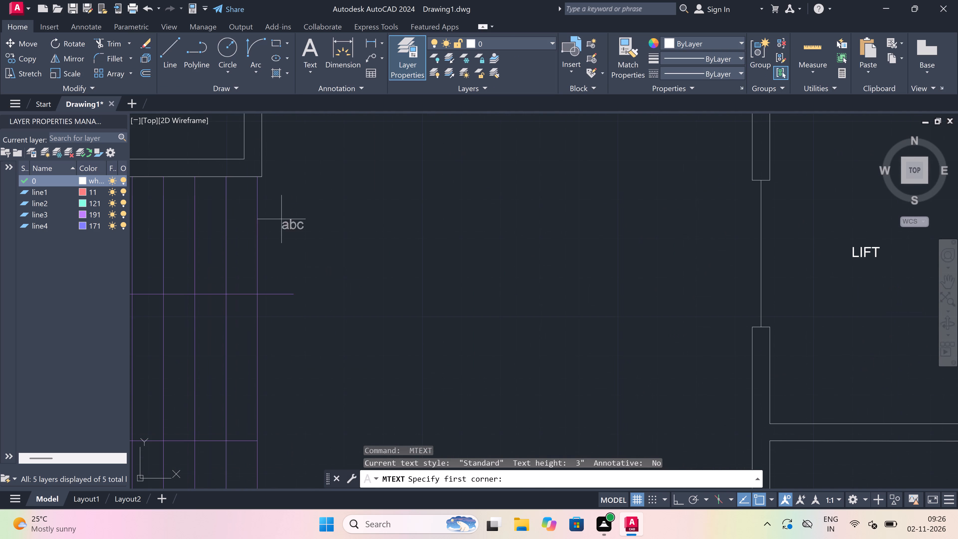
scroll(321, 272, up, 1)
drag(293, 272, 312, 276)
click(540, 331)
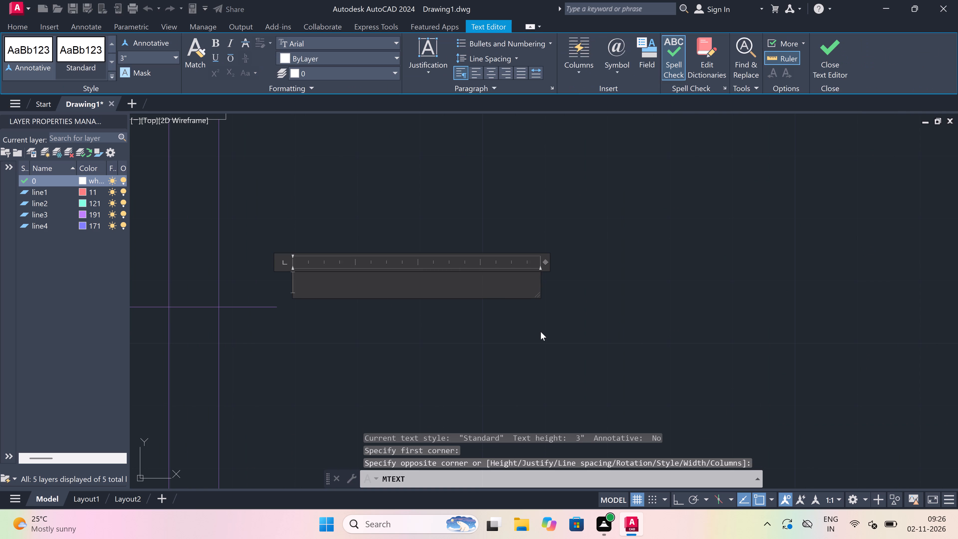
text(DN)
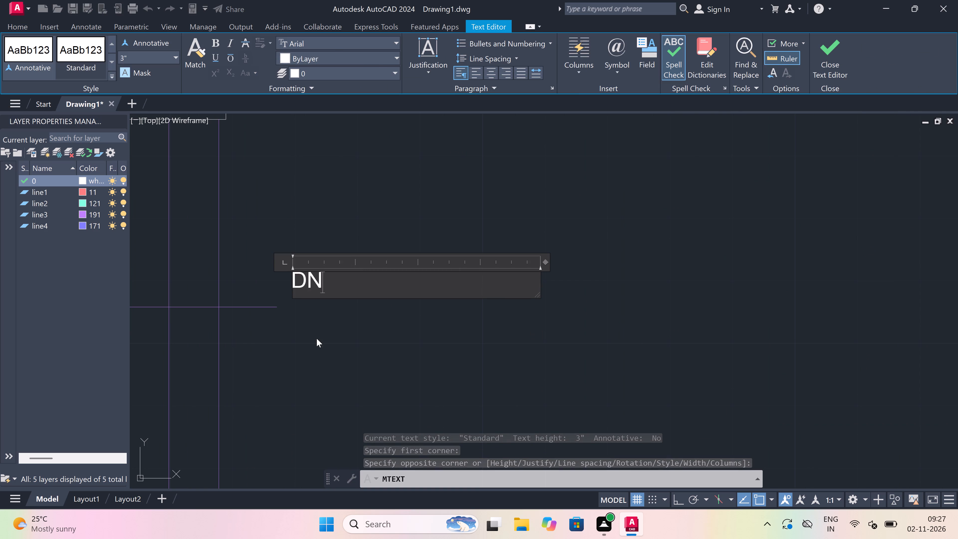
click(317, 338)
Add a second multiline text label DN just east of the staircase's southern flight.
key(space)
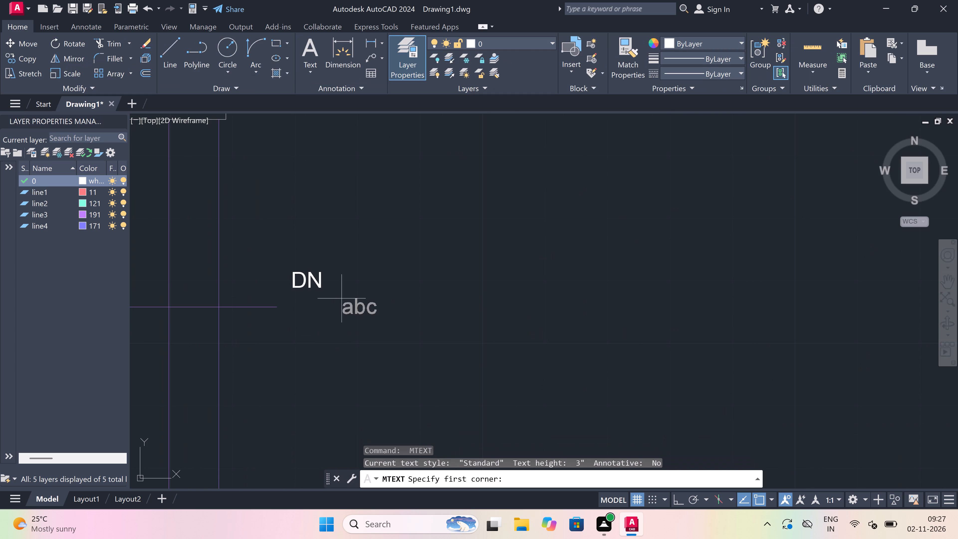
scroll(306, 248, down, 4)
scroll(328, 289, down, 2)
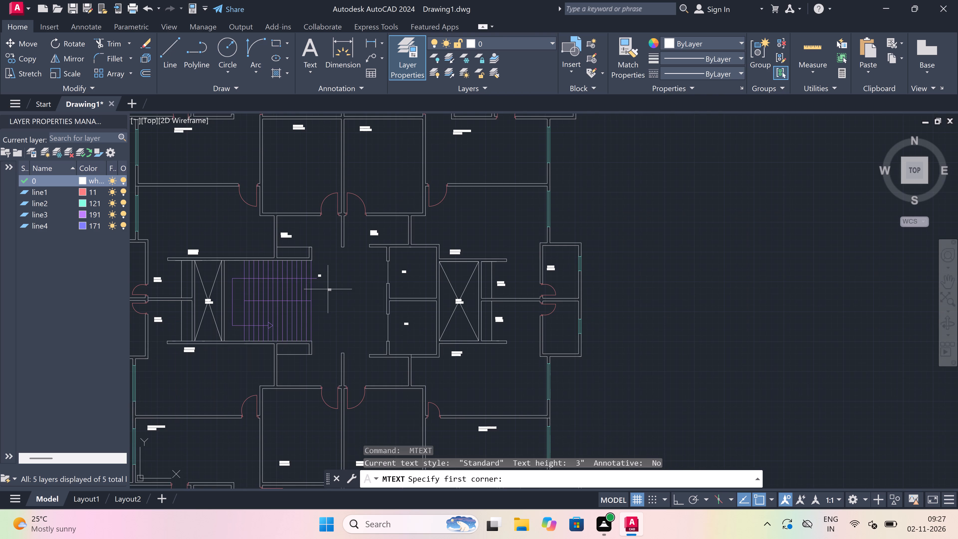
scroll(301, 304, up, 1)
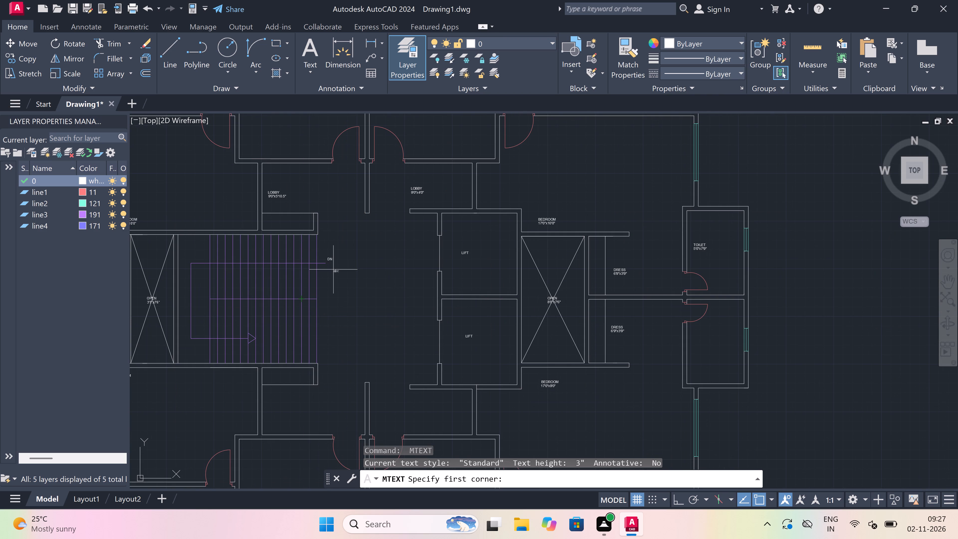
scroll(328, 323, up, 2)
scroll(313, 346, up, 1)
drag(302, 342, 305, 342)
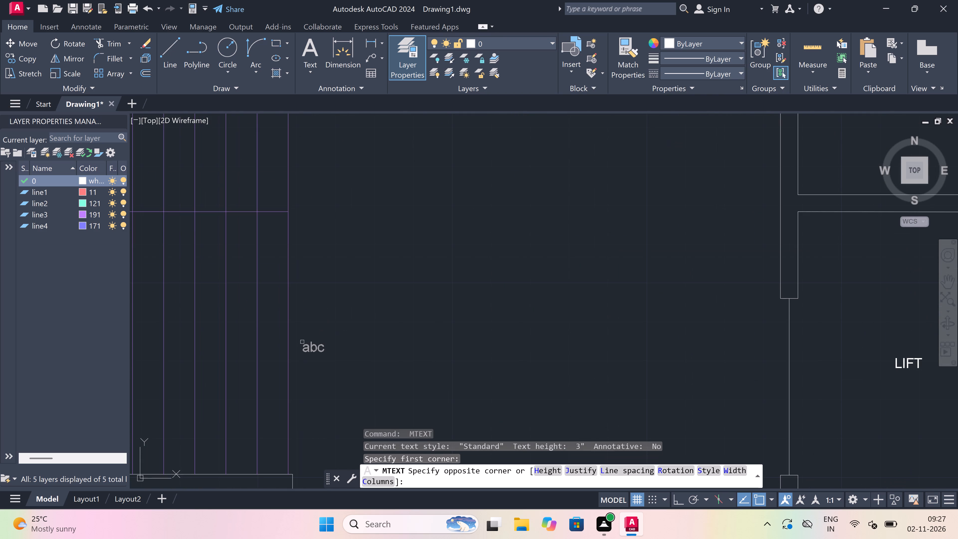
click(428, 350)
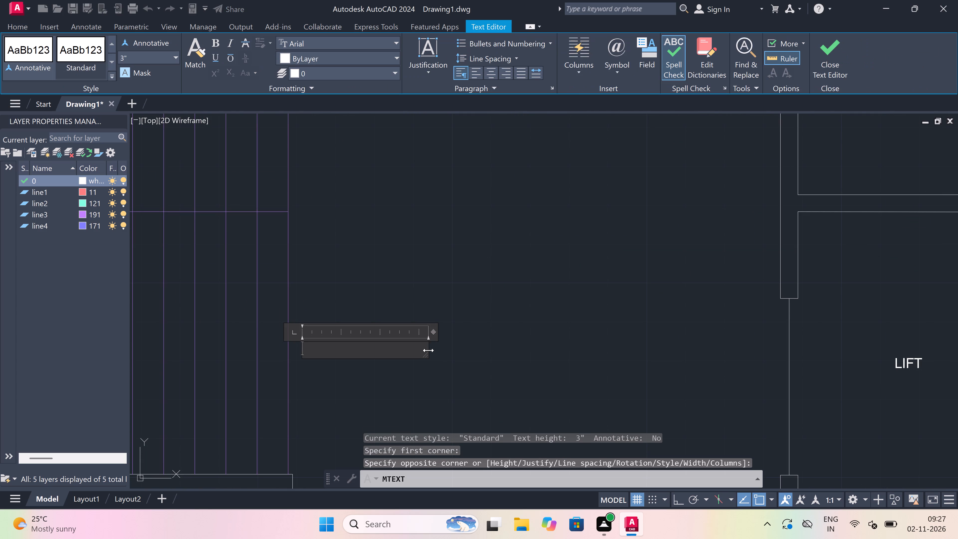
text(DN)
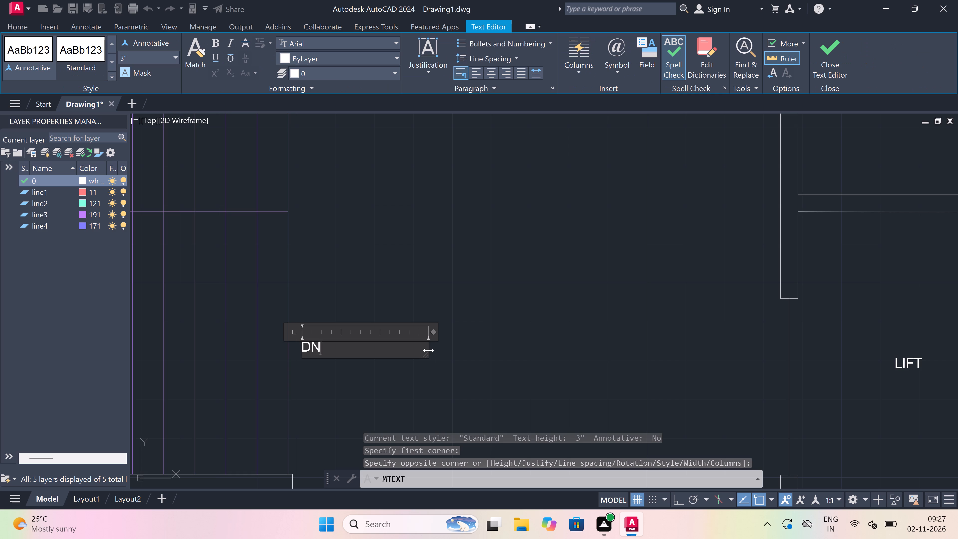
click(368, 278)
Add the multiline label LOBBY with 9'3"x11'3" on the second line in the space between the staircase and the lifts.
scroll(368, 278, down, 8)
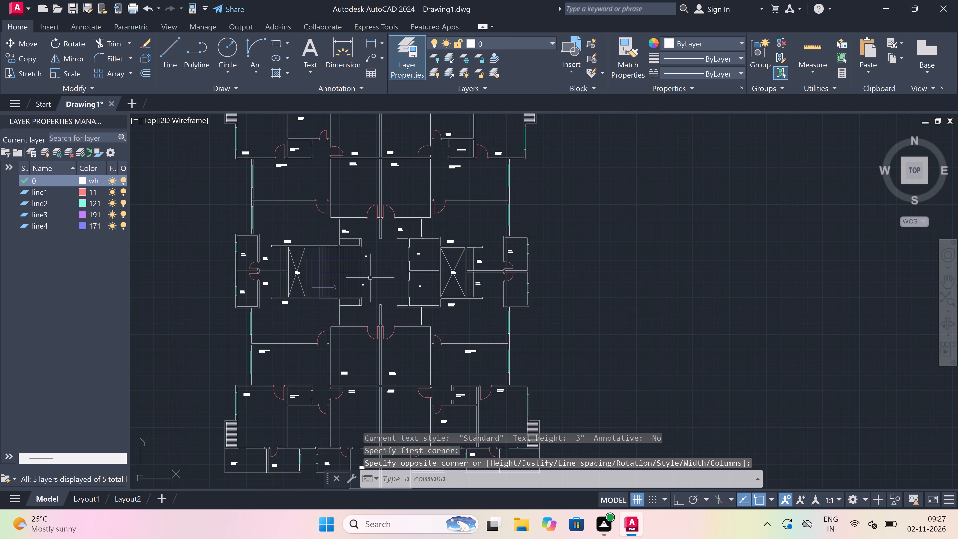
scroll(396, 275, up, 3)
key(space)
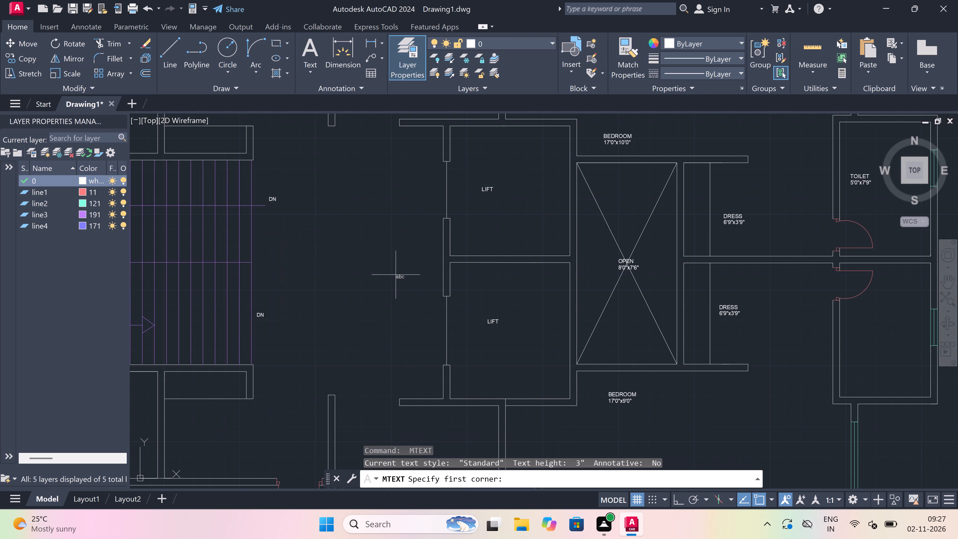
scroll(348, 230, up, 2)
scroll(237, 272, down, 2)
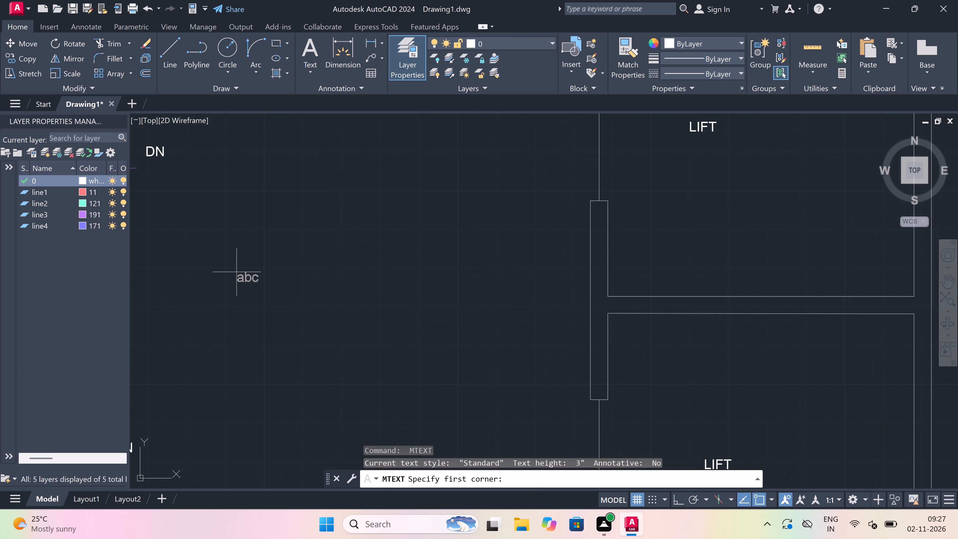
drag(225, 276, 235, 277)
click(561, 335)
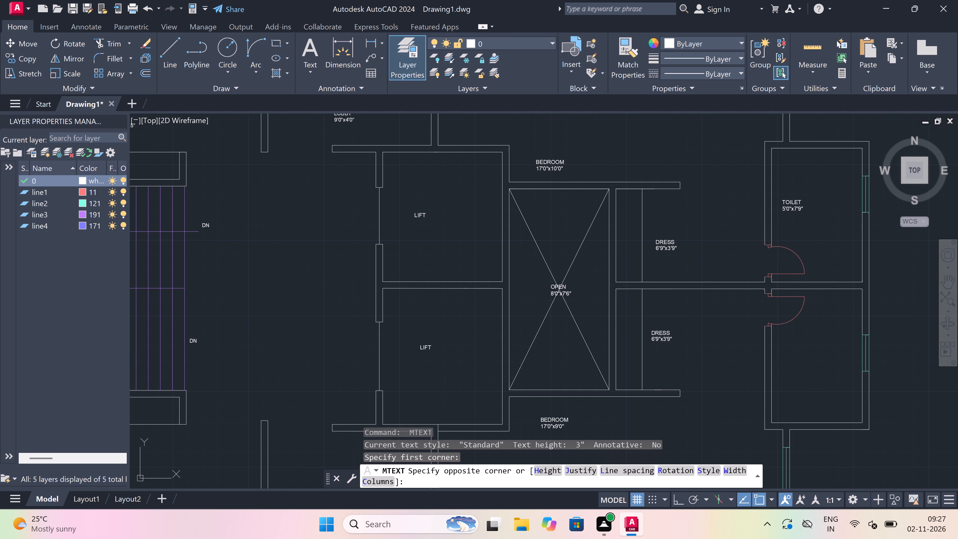
scroll(346, 338, down, 2)
scroll(228, 288, up, 2)
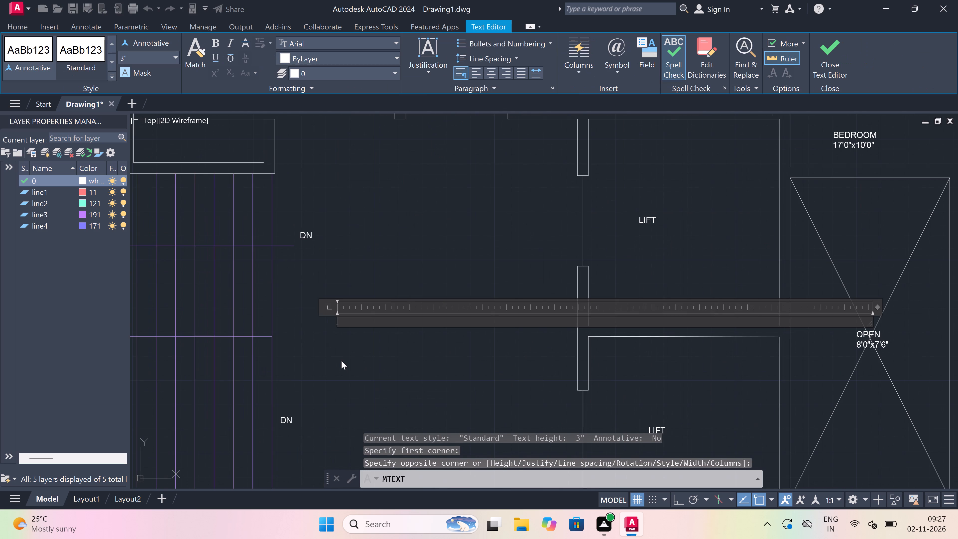
scroll(341, 361, up, 2)
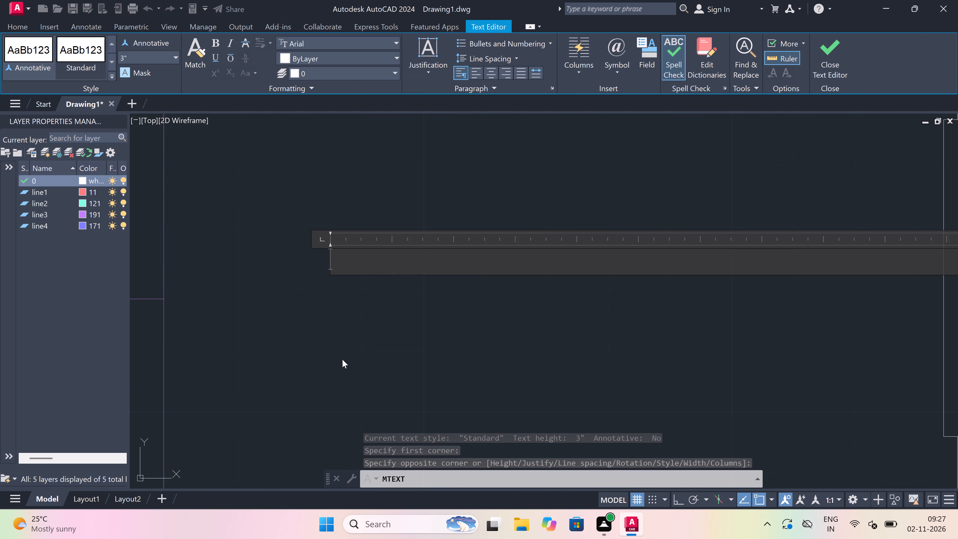
text(LOBBY)
key(Return)
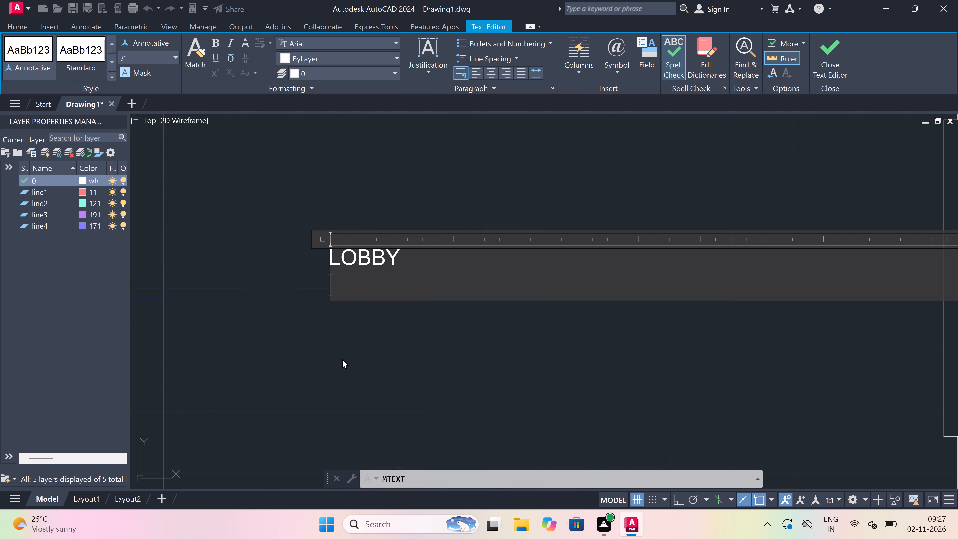
text(9'3)
key(shift+quotedbl)
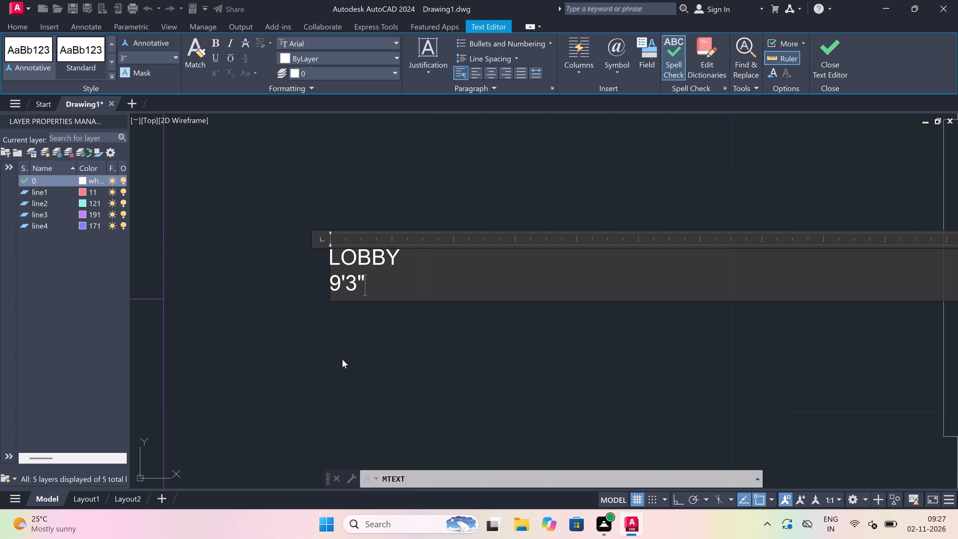
text(x11)
text('3)
key(shift+quotedbl)
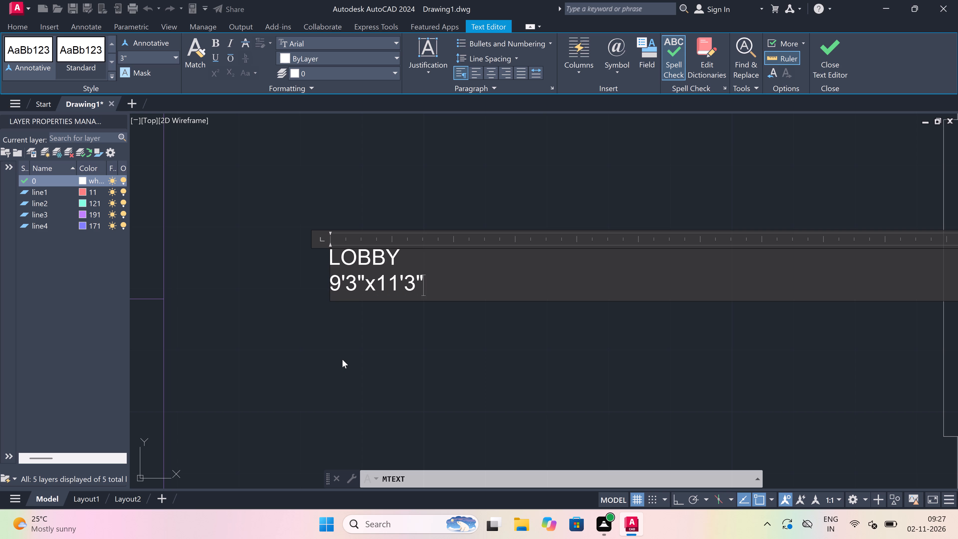
click(350, 351)
Move the 9'3"x11'3" LOBBY label east to the middle of the space between the staircase and the lifts.
scroll(356, 327, down, 2)
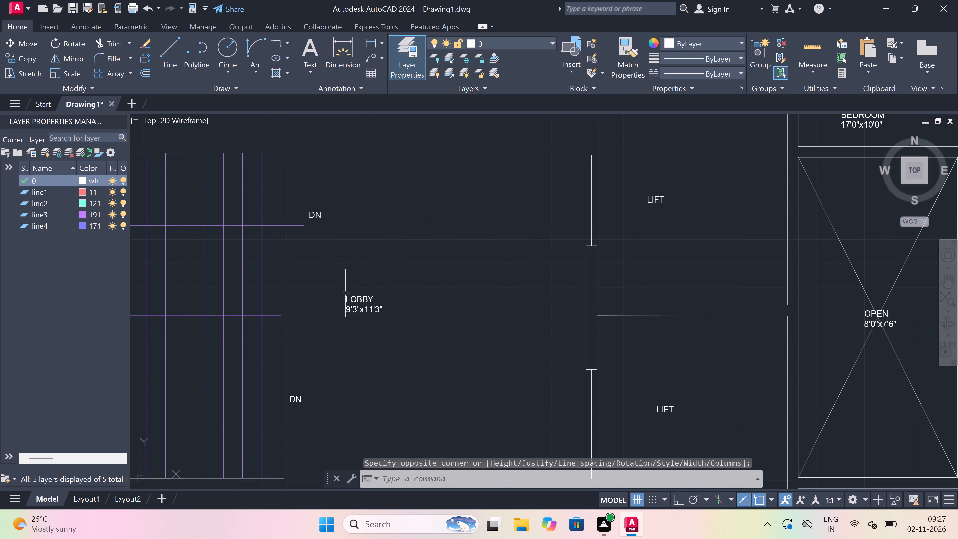
click(345, 293)
click(344, 303)
click(353, 299)
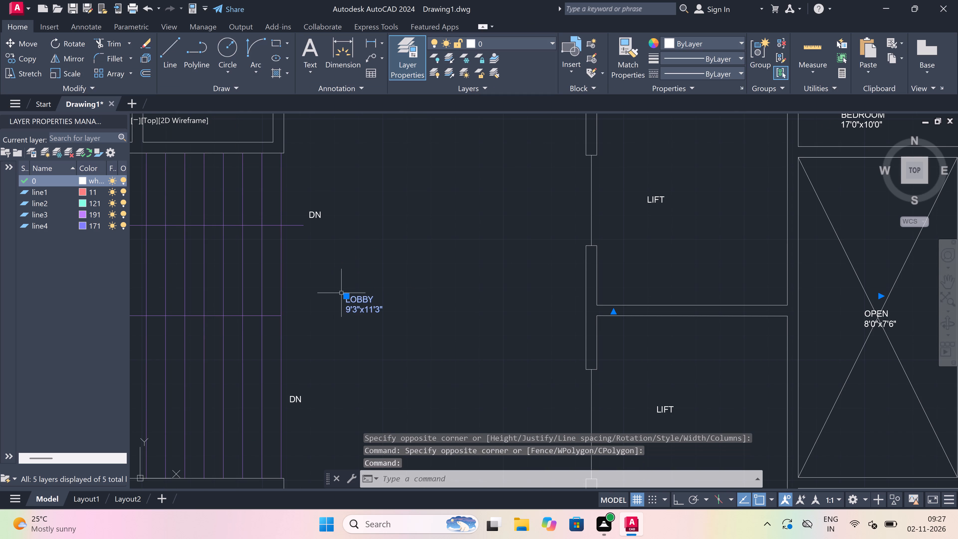
click(341, 293)
click(343, 292)
click(346, 298)
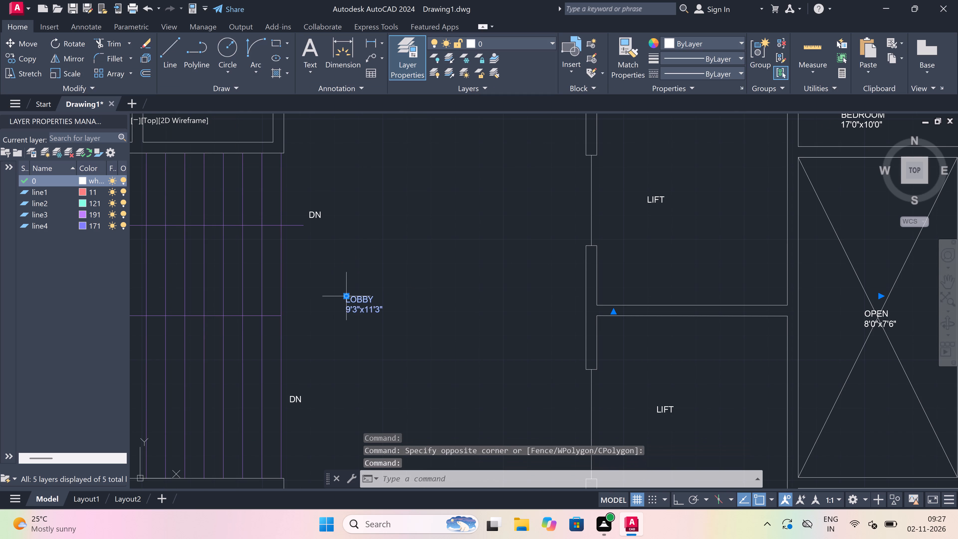
click(347, 298)
click(448, 306)
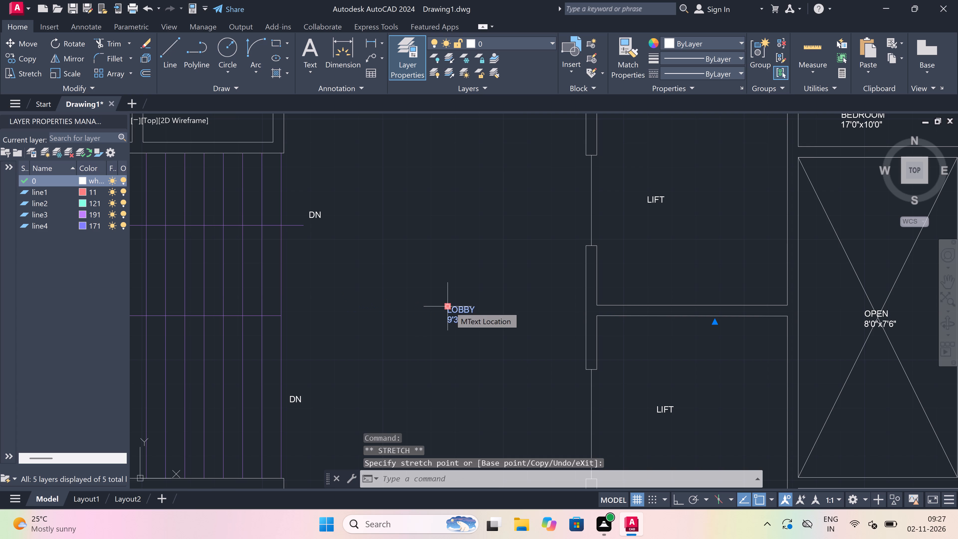
key(Escape)
Select all text similar to the northwest BALCONY label and set the text height to 5".
scroll(450, 290, down, 5)
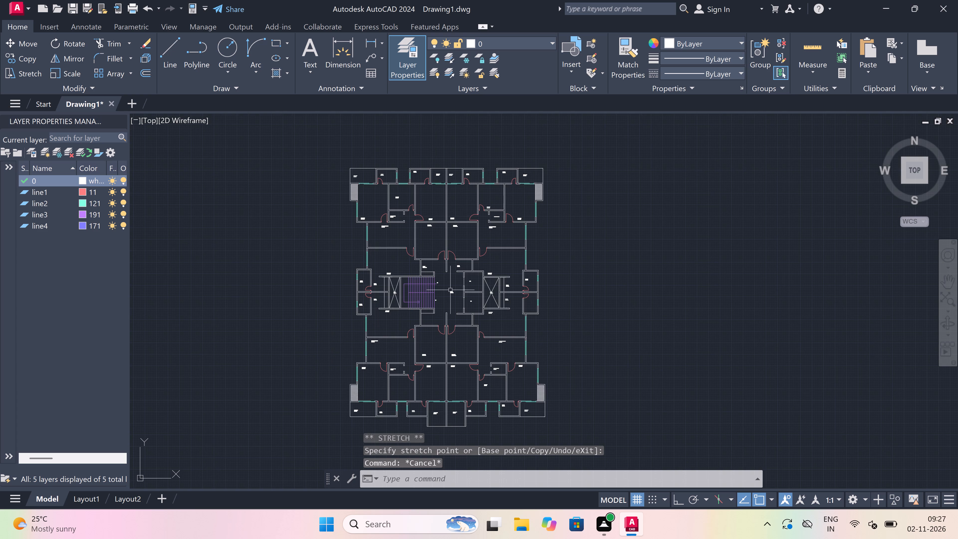
scroll(451, 290, down, 2)
scroll(452, 304, up, 3)
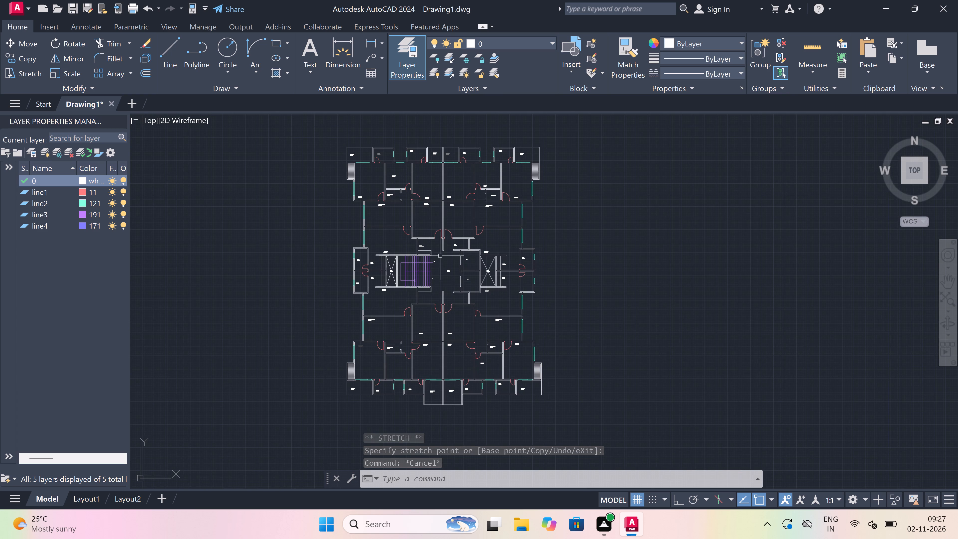
scroll(440, 256, down, 1)
scroll(393, 150, up, 2)
scroll(358, 254, up, 2)
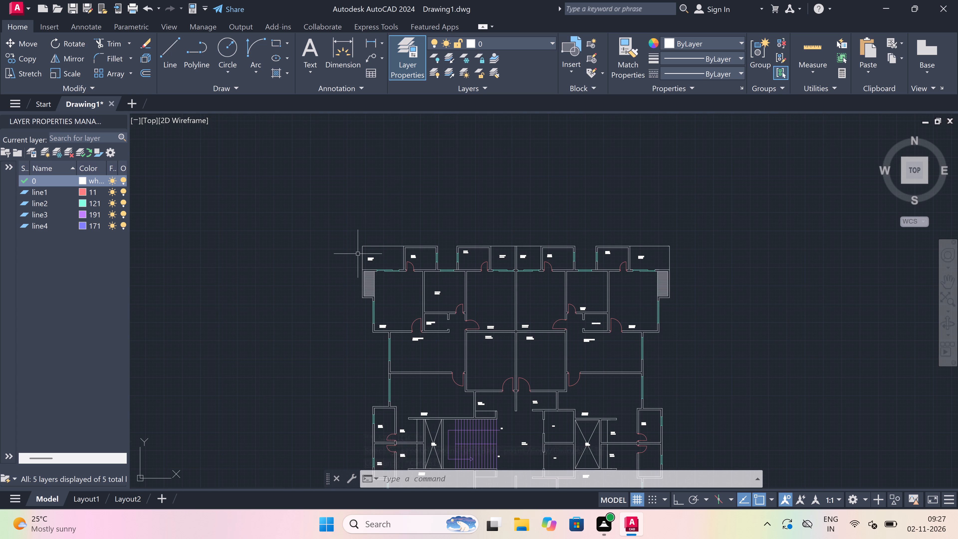
scroll(409, 269, up, 2)
drag(410, 245, 404, 246)
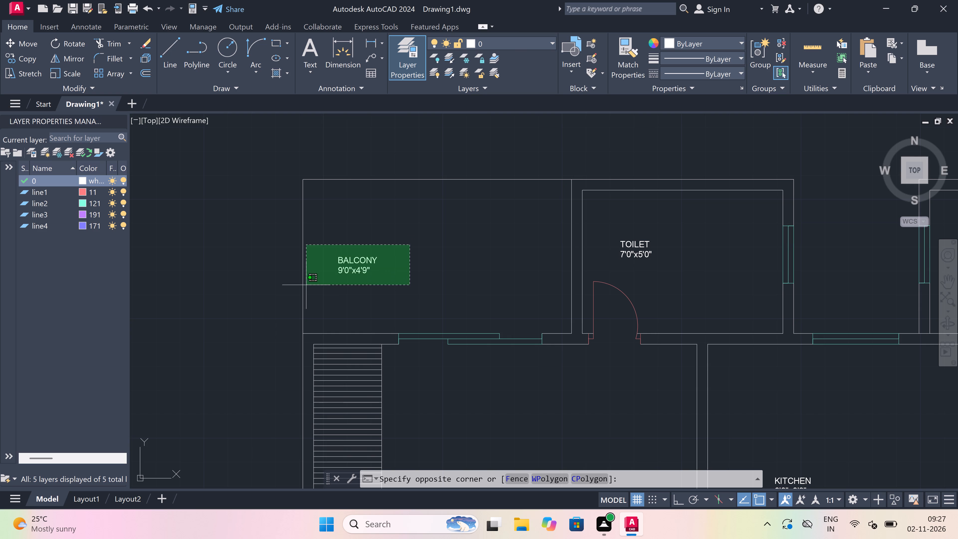
click(323, 283)
right_click(247, 209)
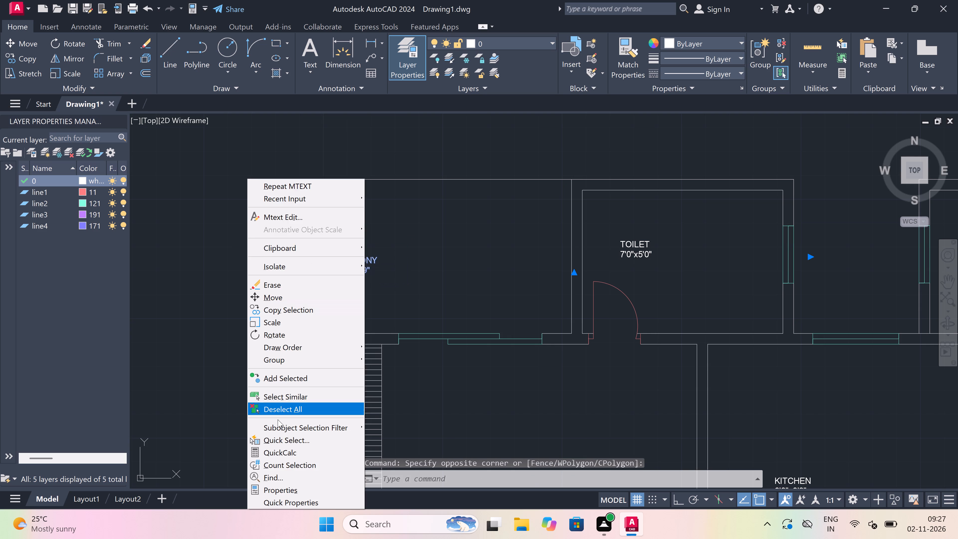
click(284, 395)
right_click(227, 239)
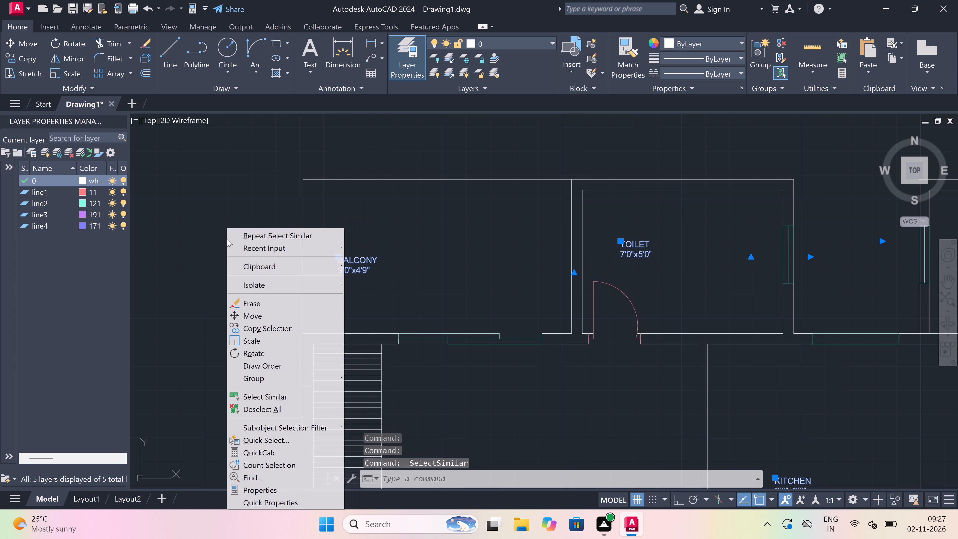
click(261, 493)
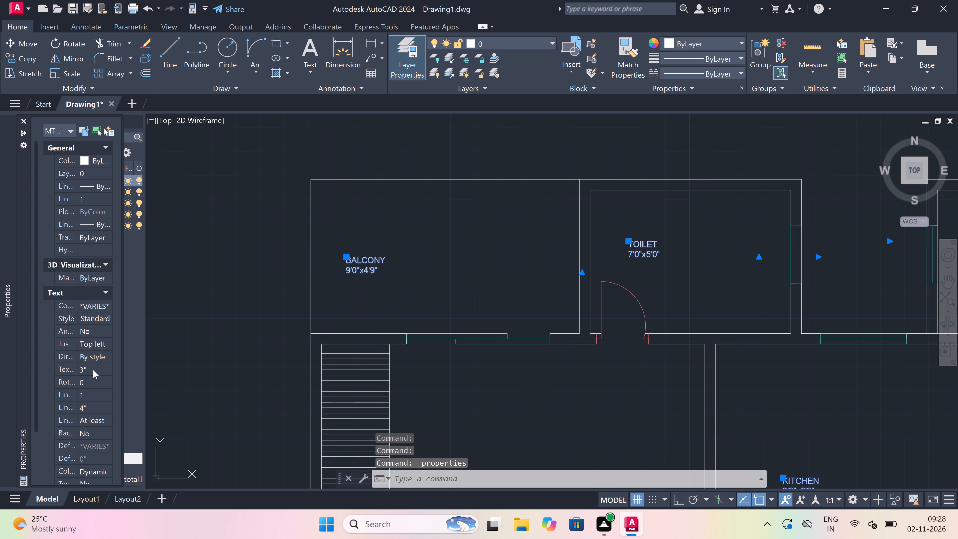
click(93, 369)
key(BackSpace)
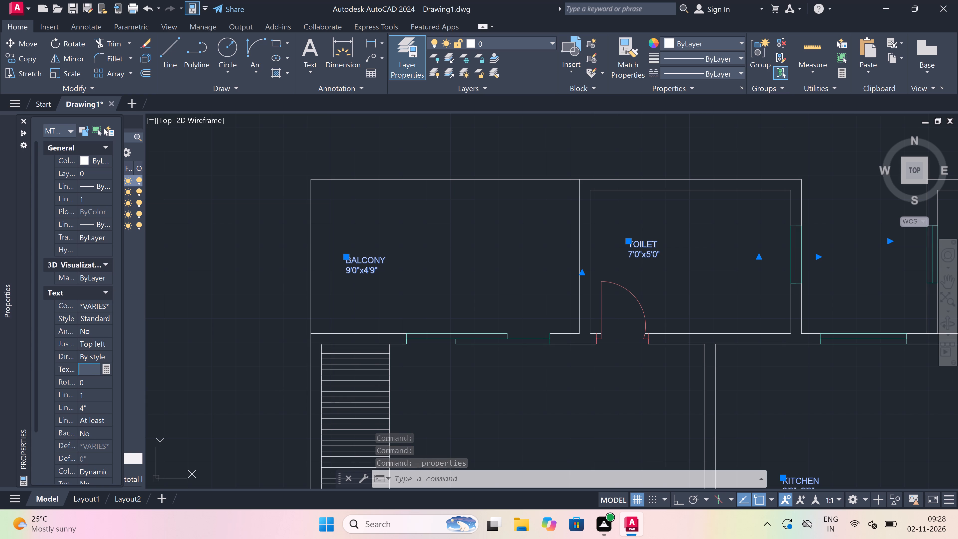
key(5)
key(shift+quotedbl)
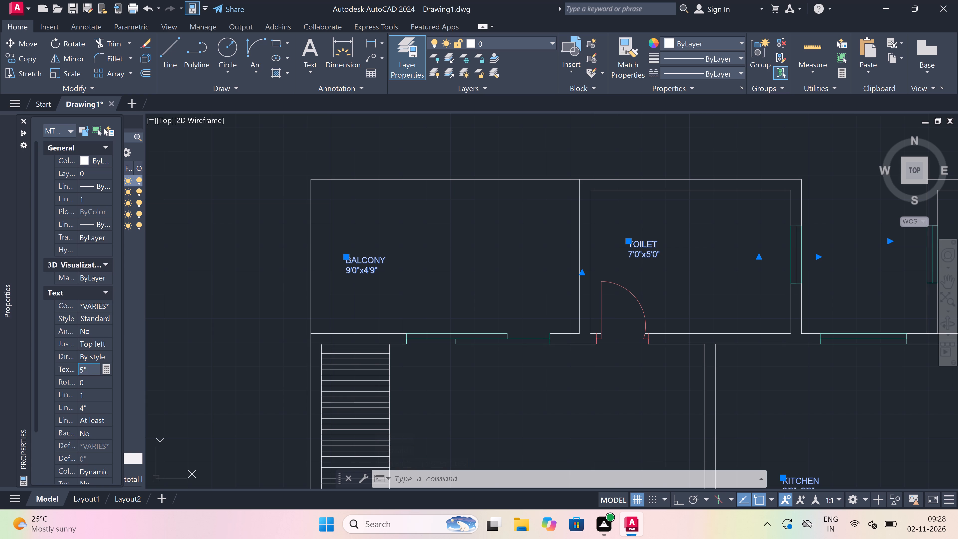
click(219, 277)
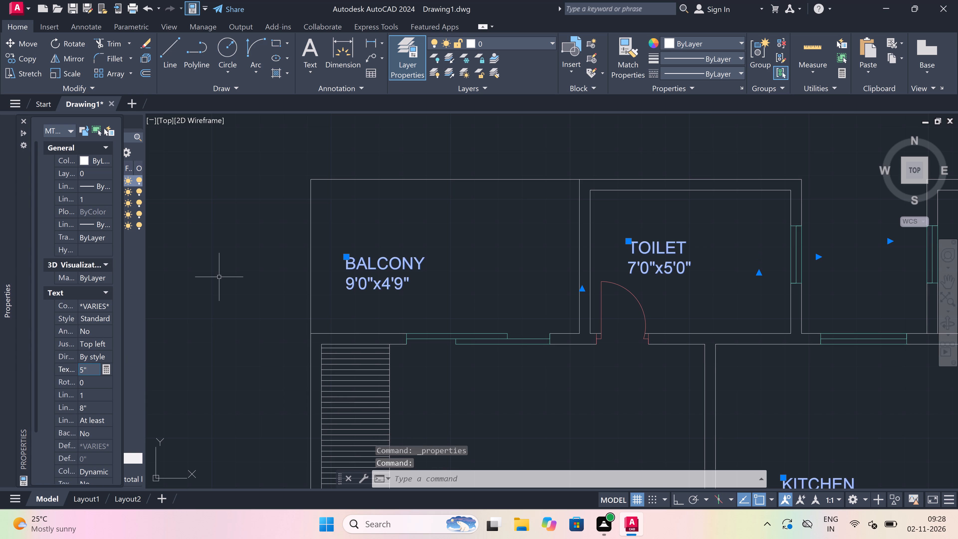
key(Escape)
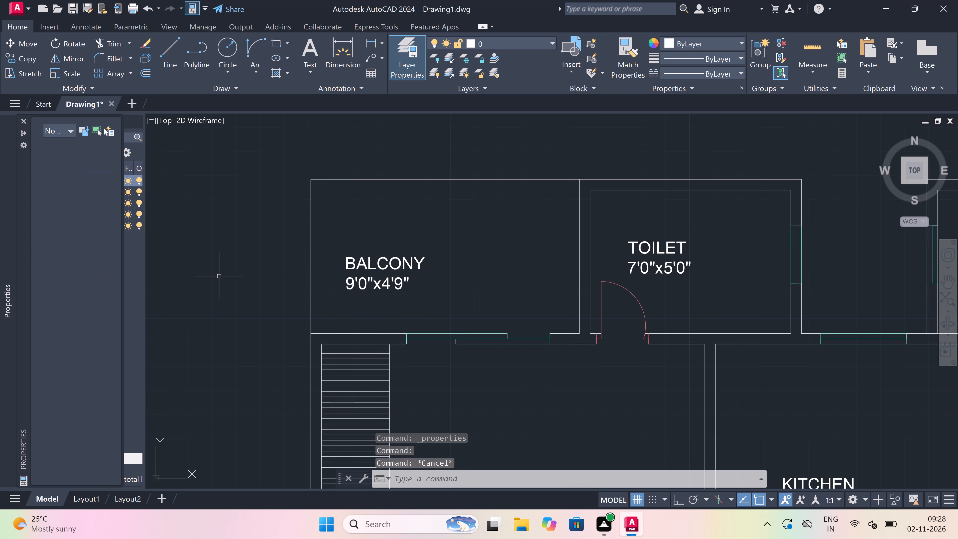
scroll(220, 276, down, 4)
scroll(281, 267, down, 4)
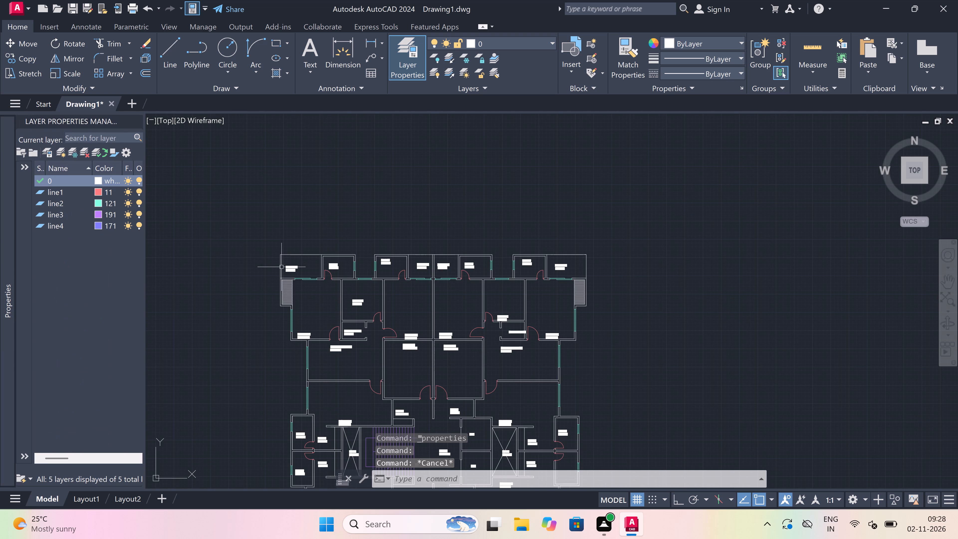
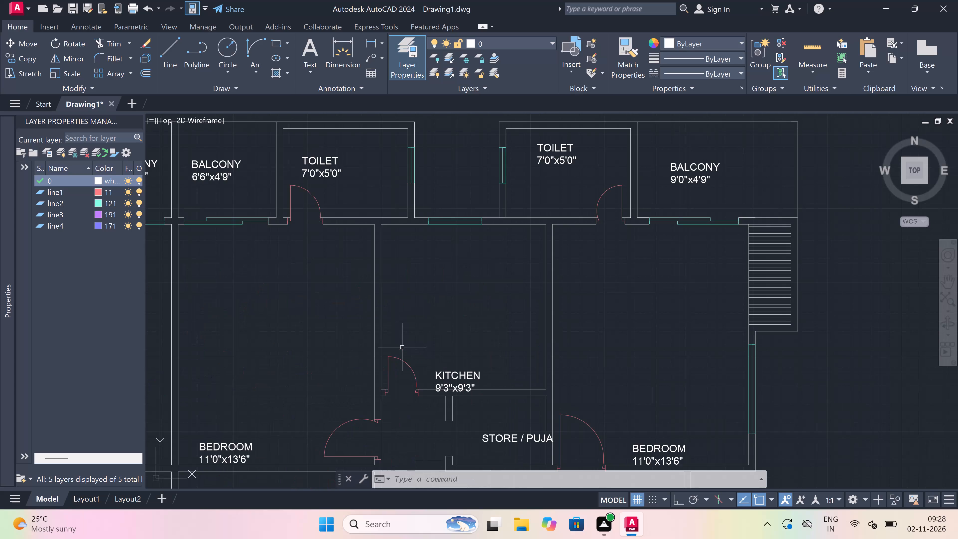
Move the KITCHEN label in the right-hand unit slightly up, clear of the wall below it.
click(438, 373)
click(437, 369)
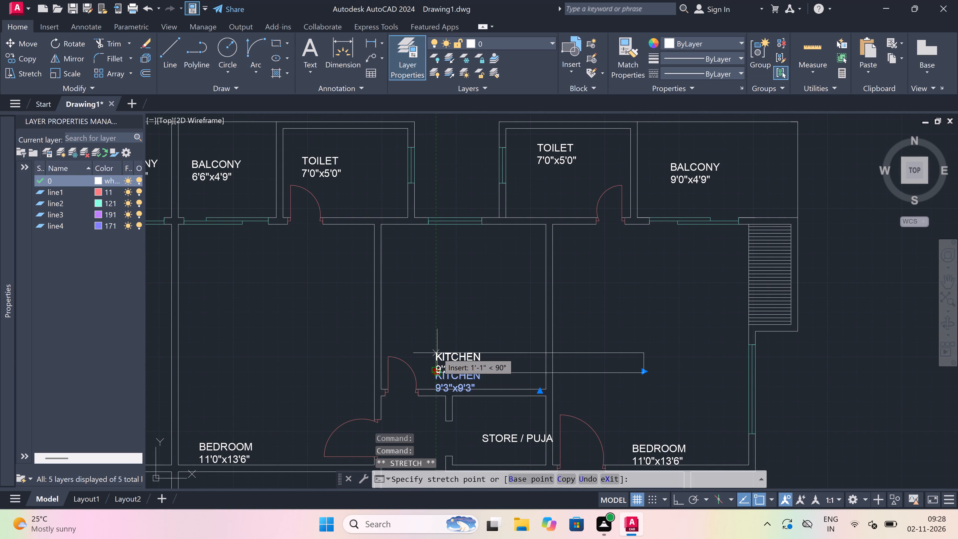
click(438, 359)
key(Escape)
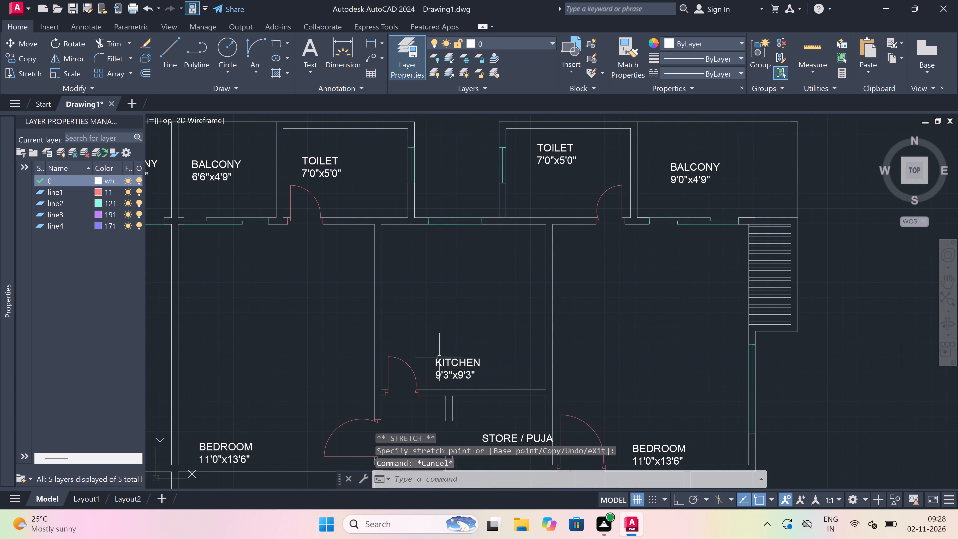
Add the size 5'3"x3'9" as a second line to the right-hand unit's STORE / PUJA label.
scroll(439, 357, down, 3)
scroll(454, 378, up, 4)
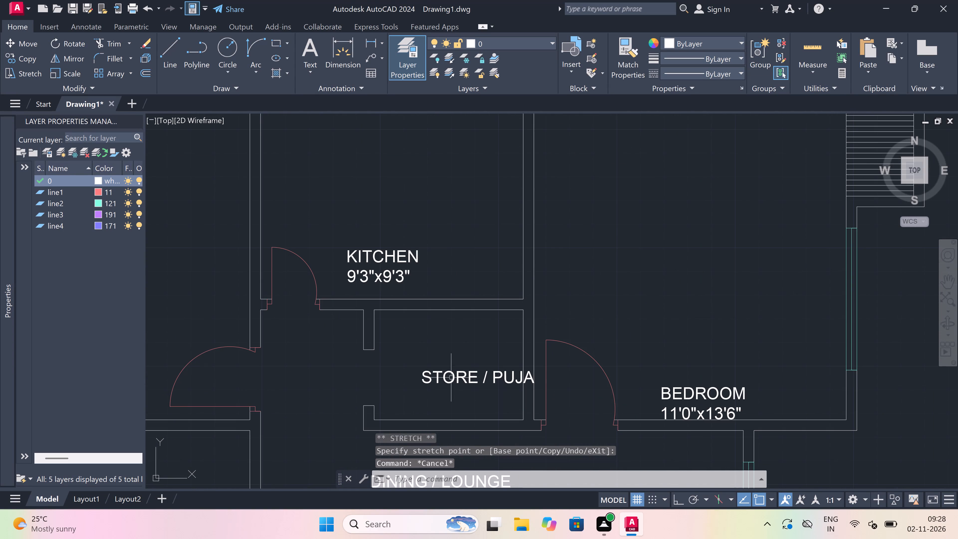
scroll(428, 381, down, 3)
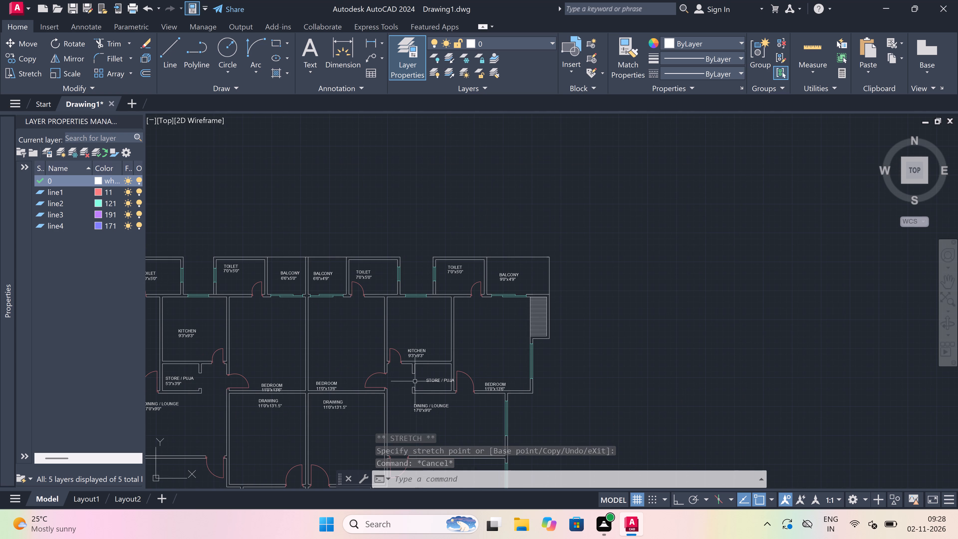
scroll(182, 374, up, 1)
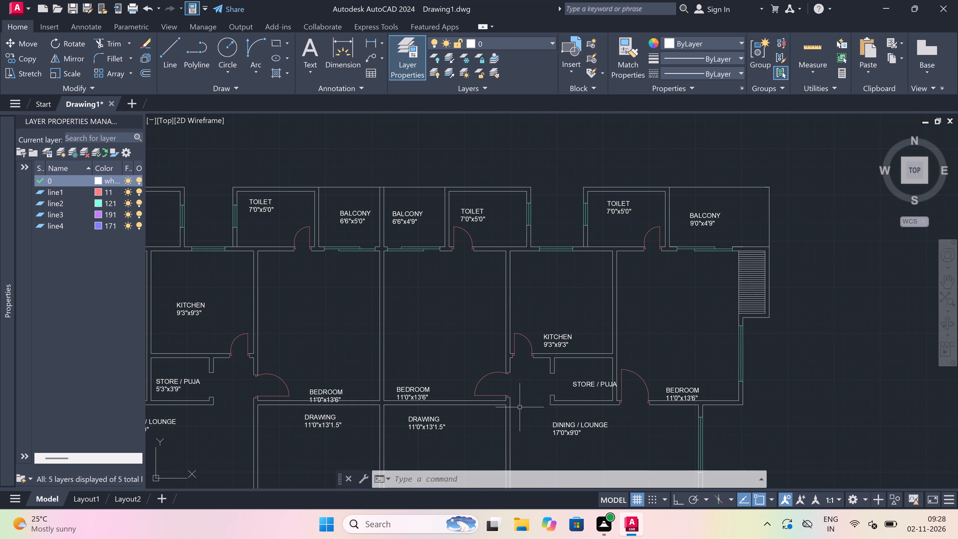
scroll(625, 390, up, 2)
triple_click(505, 378)
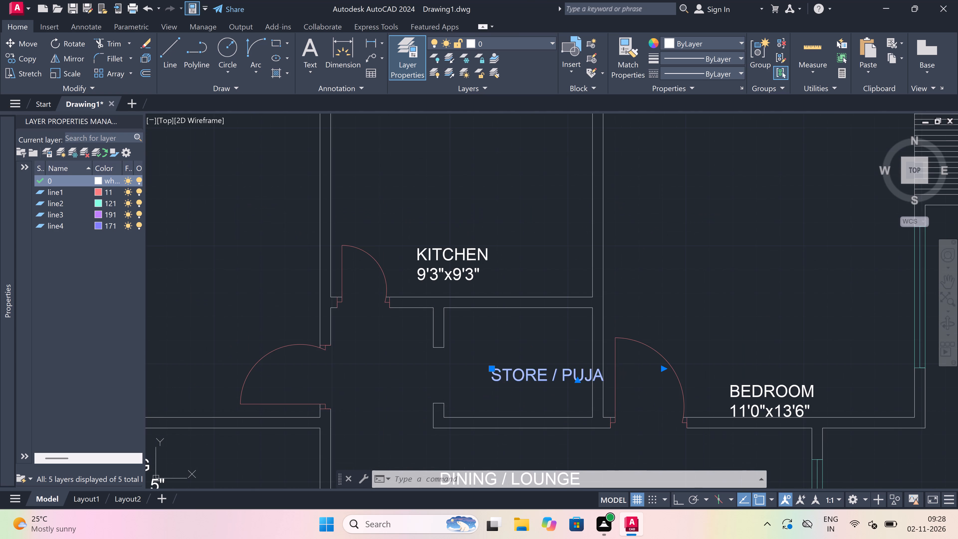
click(505, 378)
scroll(505, 378, up, 2)
click(675, 390)
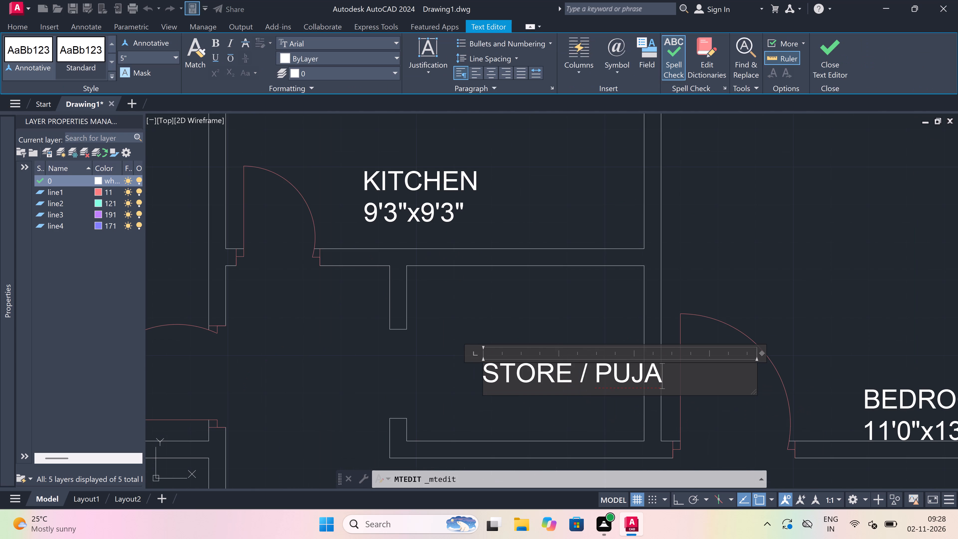
key(Return)
text(5'3"x)
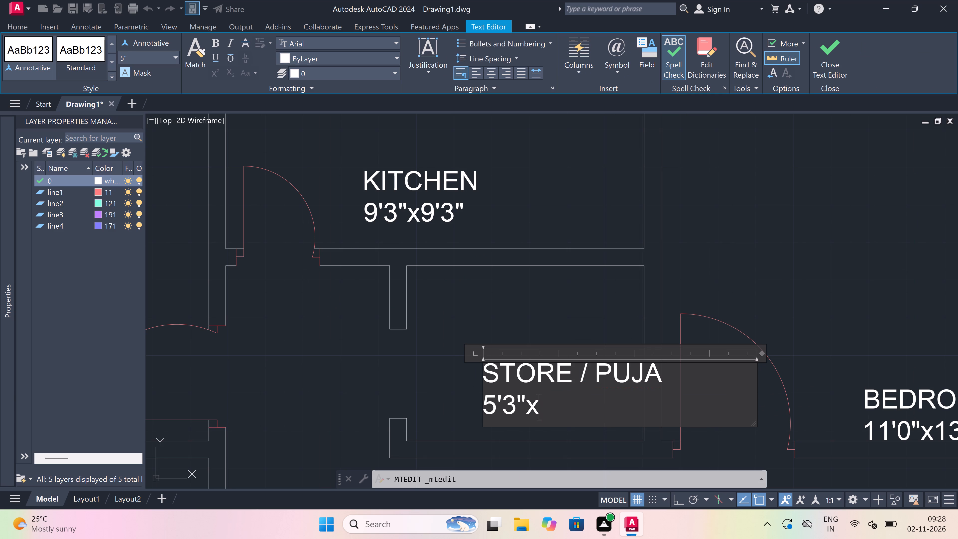
text(3'0)
key(BackSpace)
text(9")
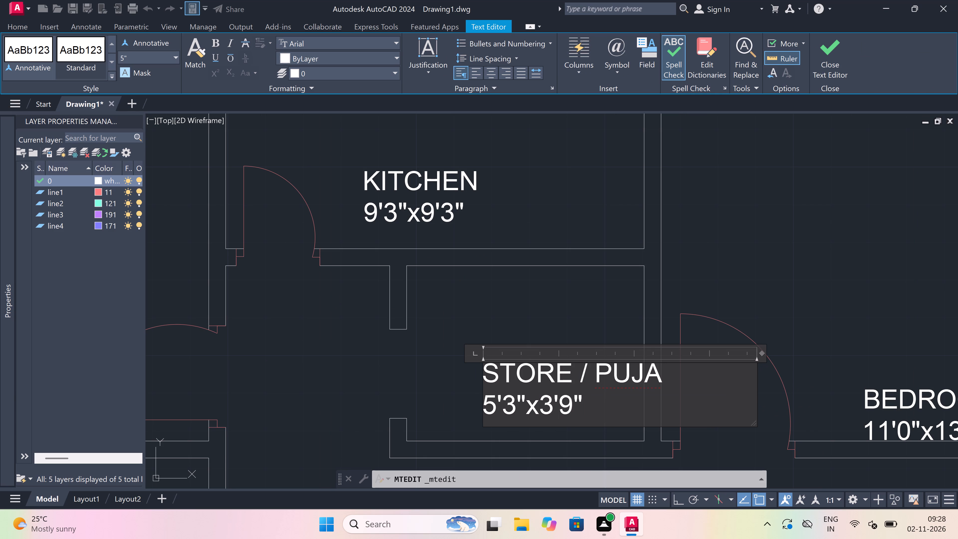
click(406, 367)
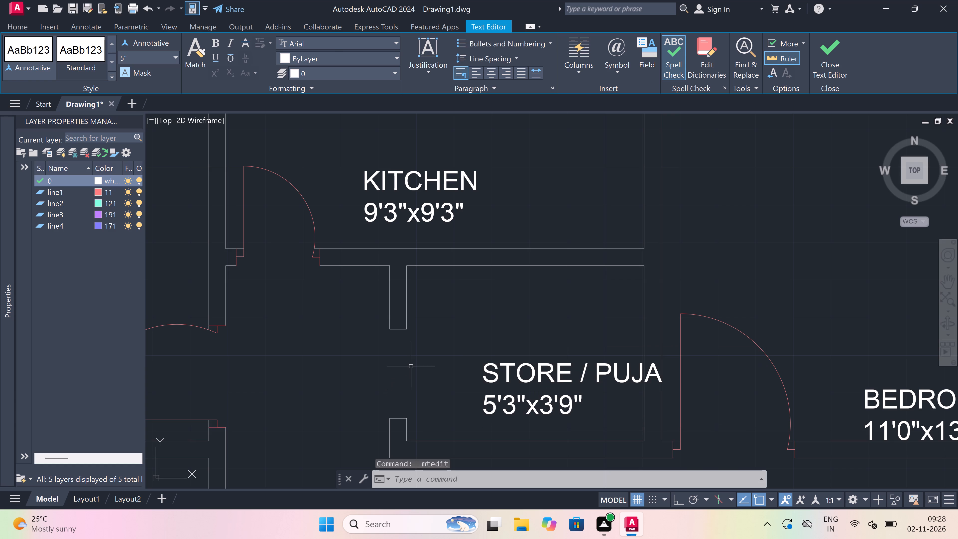
Move the right-hand unit's STORE / PUJA label up and left so it sits inside the store room walls.
click(511, 366)
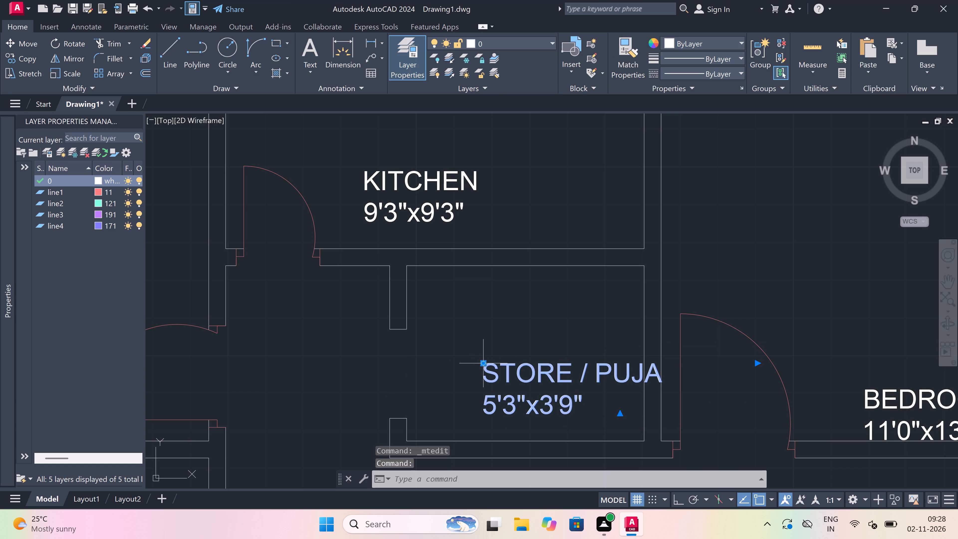
drag(484, 363, 481, 361)
click(440, 331)
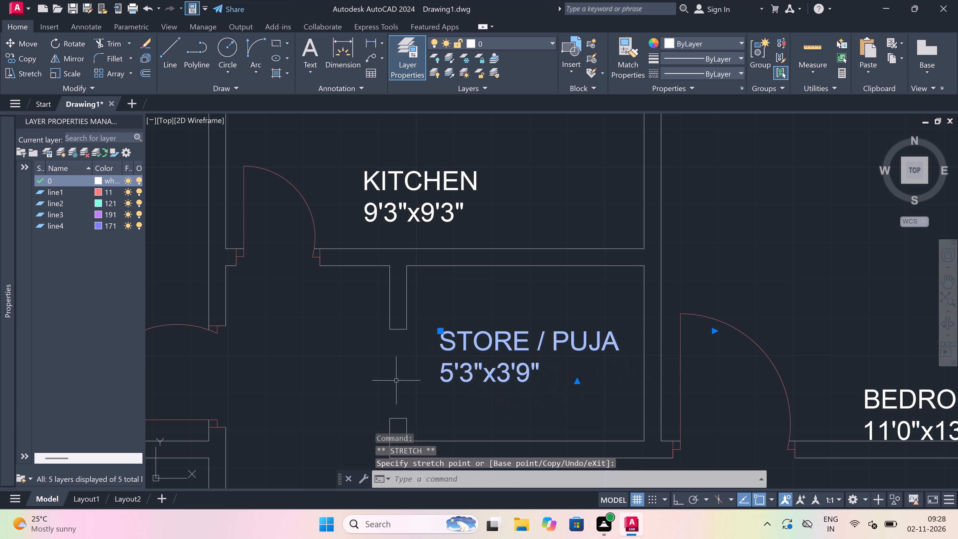
key(Escape)
Move the BEDROOM label of the far-right bedroom slightly up, clear of the wall below it.
scroll(406, 351, down, 5)
scroll(452, 349, up, 2)
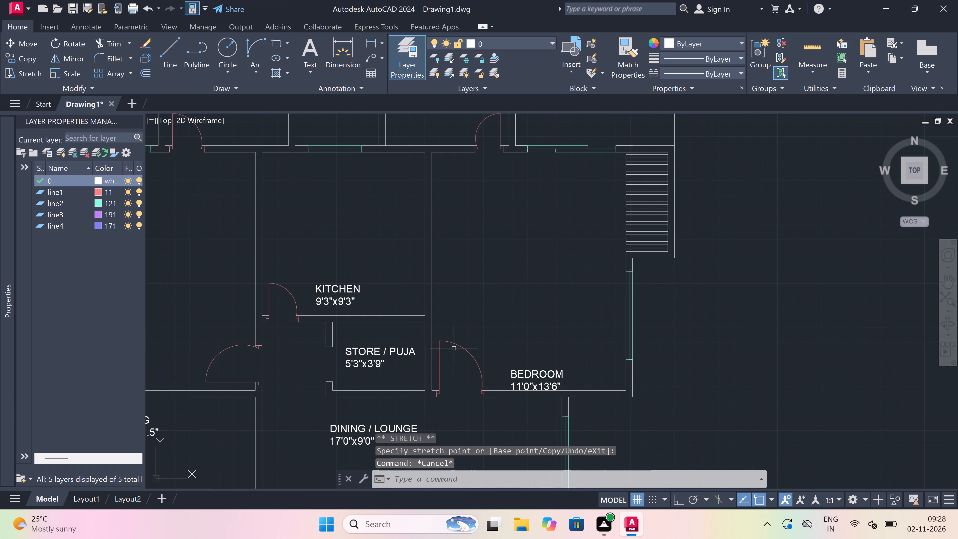
scroll(500, 369, up, 1)
drag(528, 375, 525, 374)
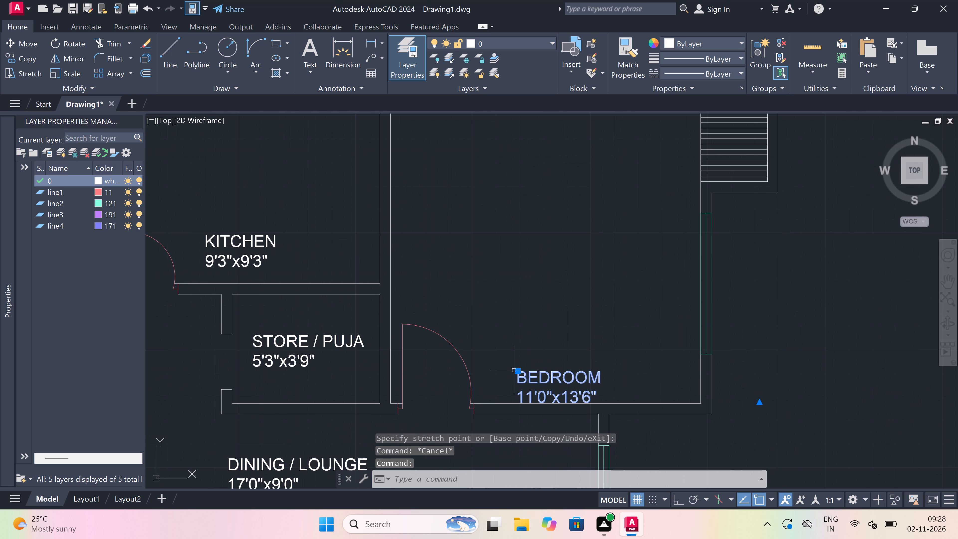
click(518, 371)
click(515, 360)
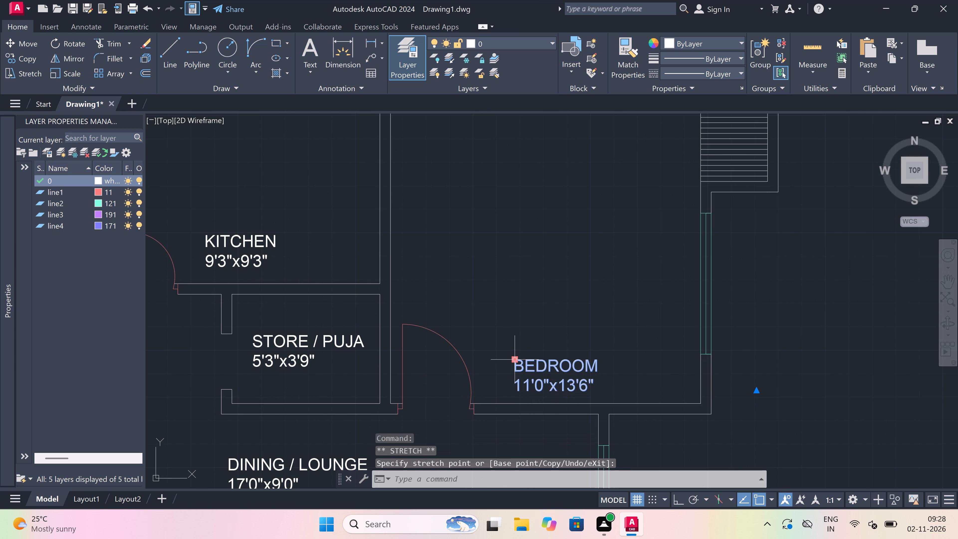
key(Escape)
Move the BEDROOM label just left of the central party wall slightly up, clear of the wall below it.
scroll(515, 360, down, 4)
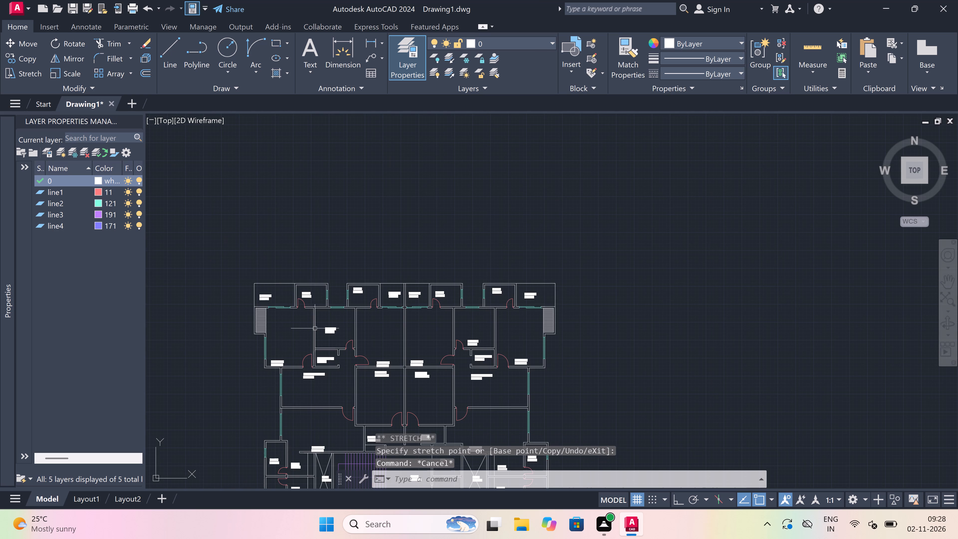
scroll(370, 355, up, 2)
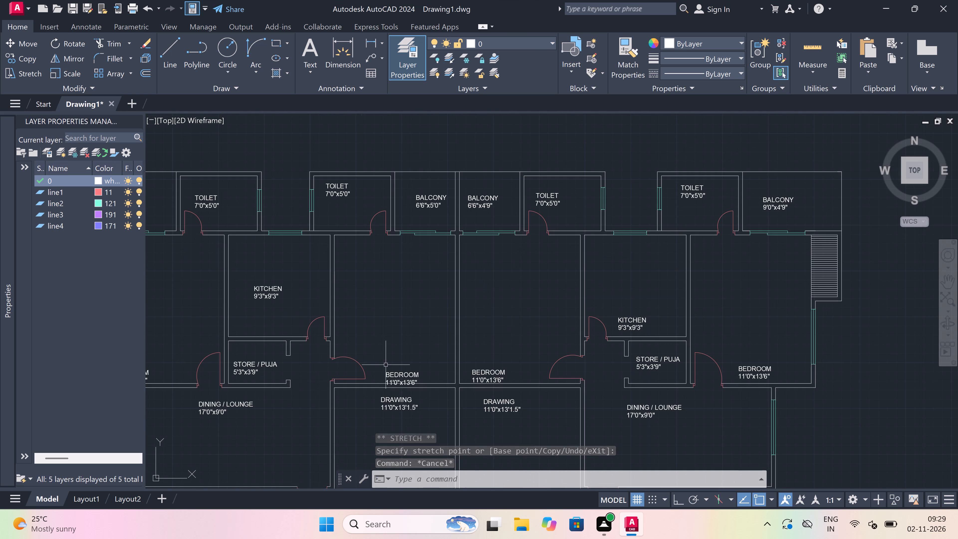
scroll(386, 372, up, 2)
click(389, 378)
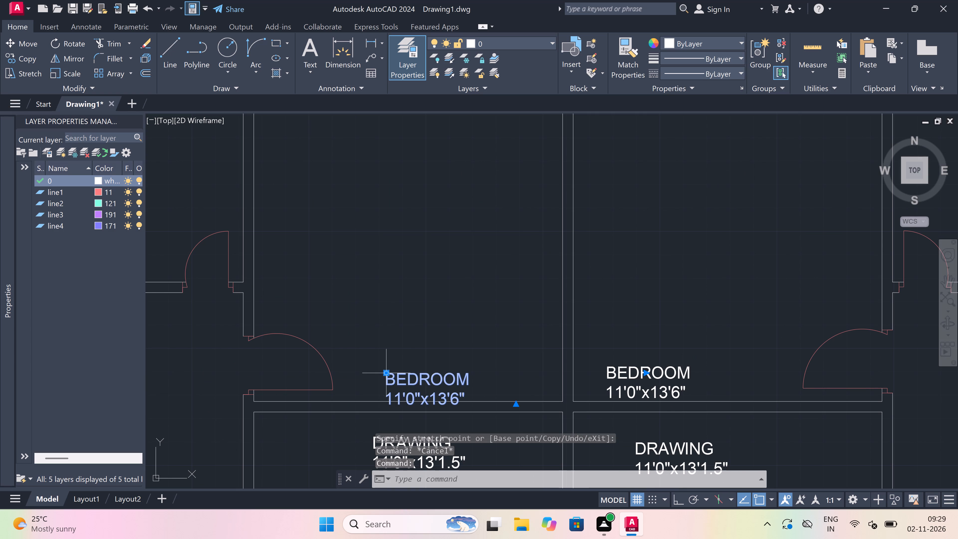
click(389, 371)
click(389, 359)
key(Escape)
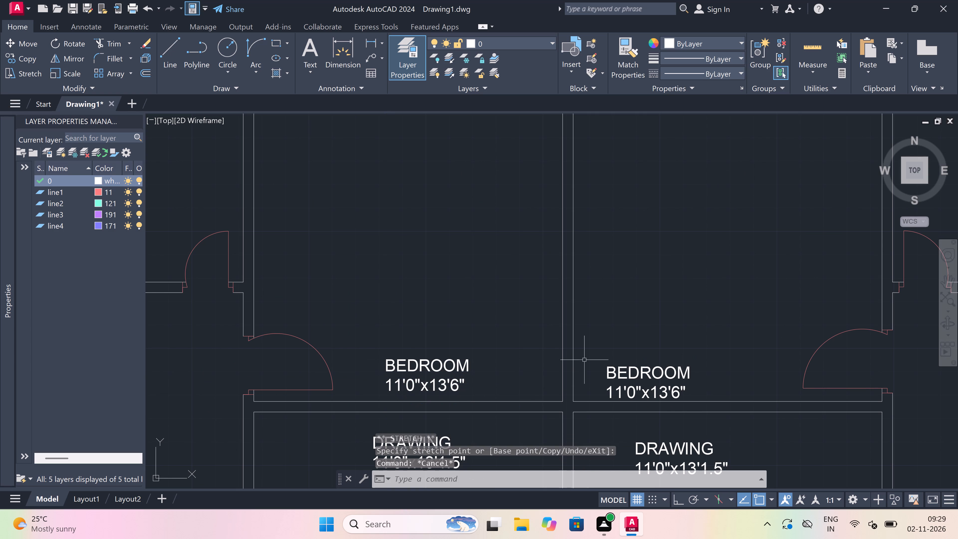
Move the BEDROOM label just right of the central party wall slightly up, roughly level with the neighbouring bedroom label.
click(608, 369)
scroll(608, 369, up, 1)
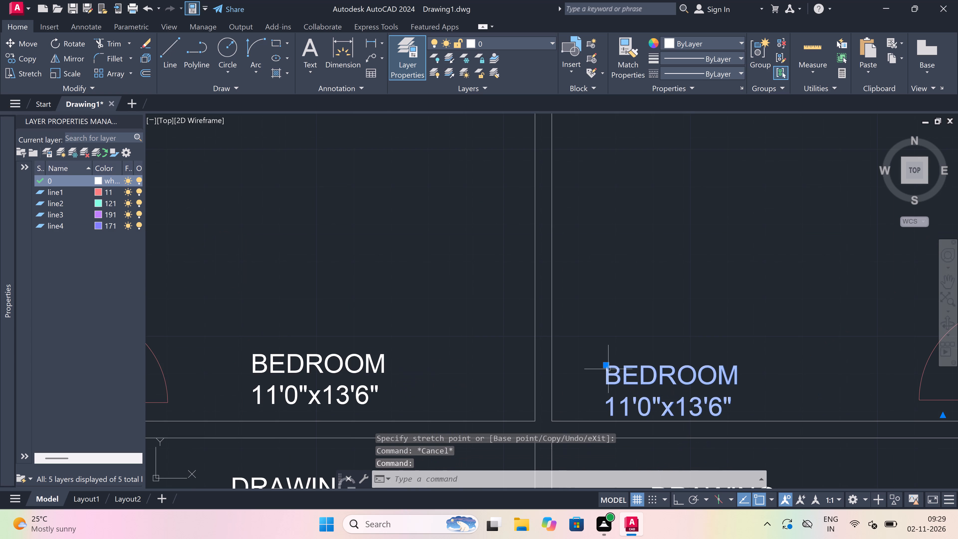
click(603, 366)
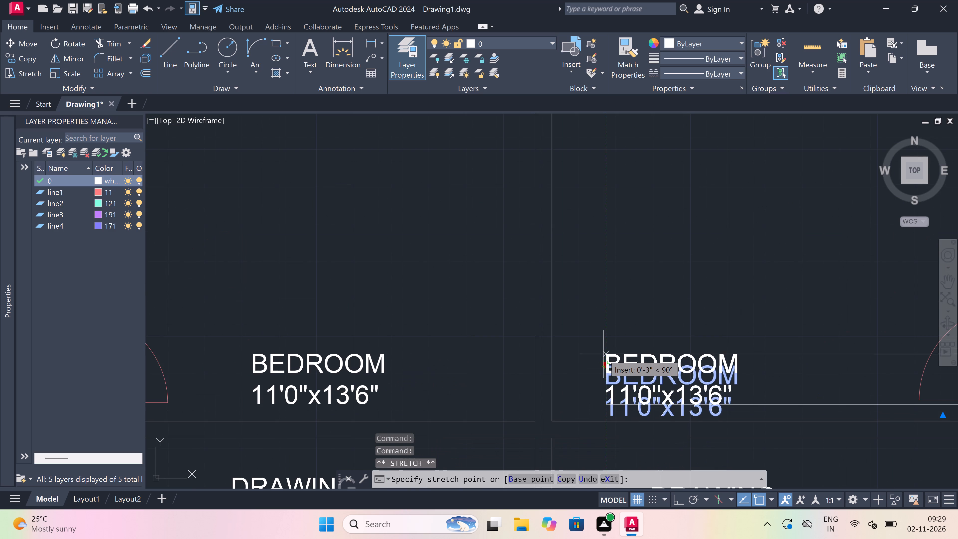
click(603, 354)
key(Escape)
Draw an L-shaped counter line with Ortho on in the left unit's kitchen: about 8' left from the right wall, about 8' down to the bottom wall.
scroll(451, 382, down, 6)
scroll(437, 375, up, 3)
scroll(318, 289, up, 1)
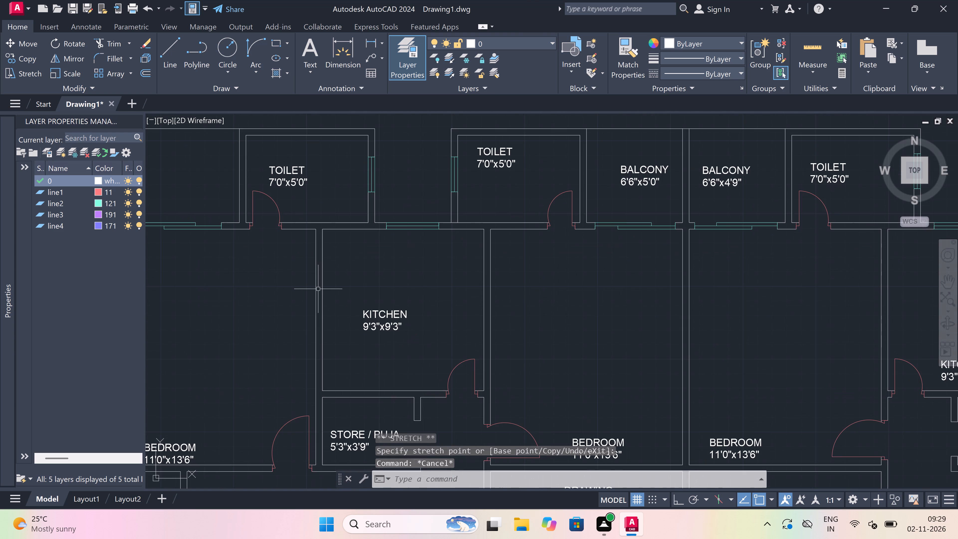
key(l)
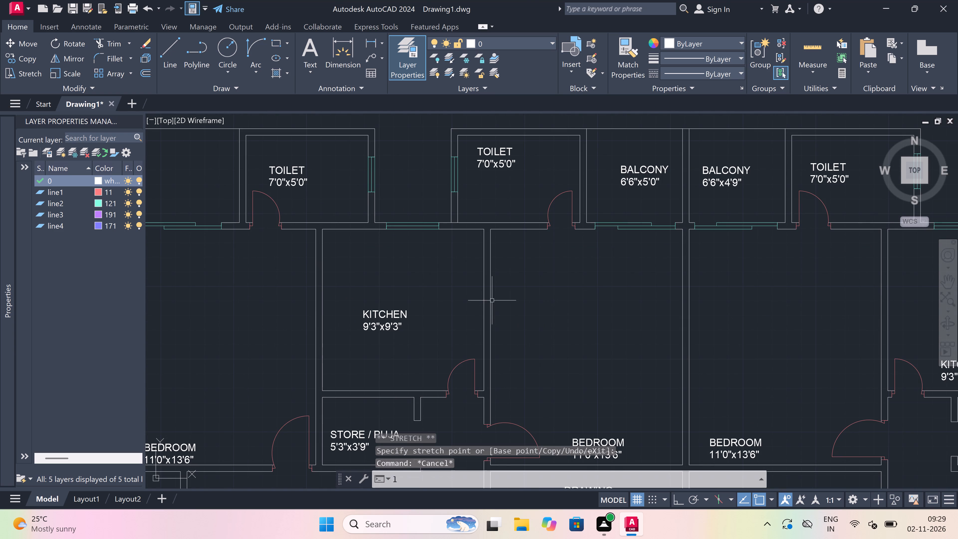
key(space)
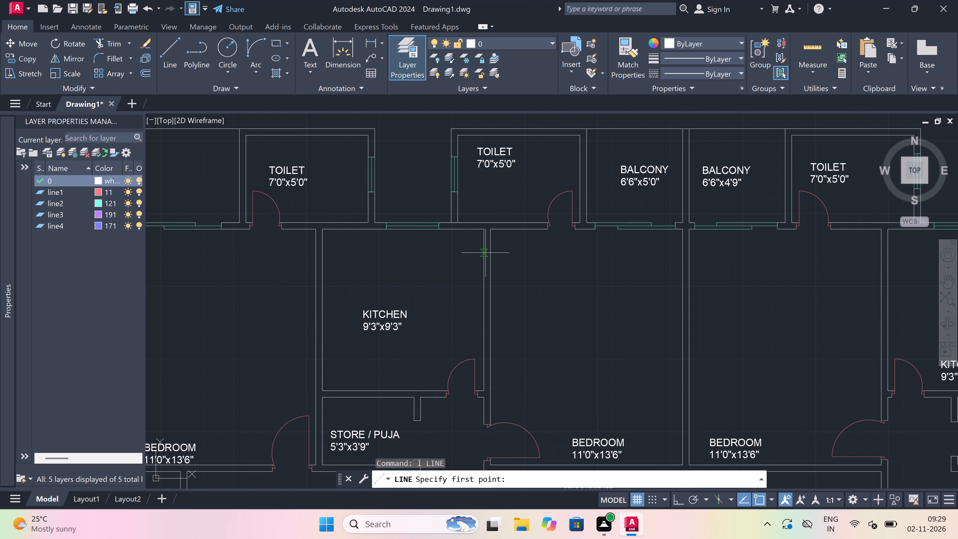
drag(485, 254, 479, 254)
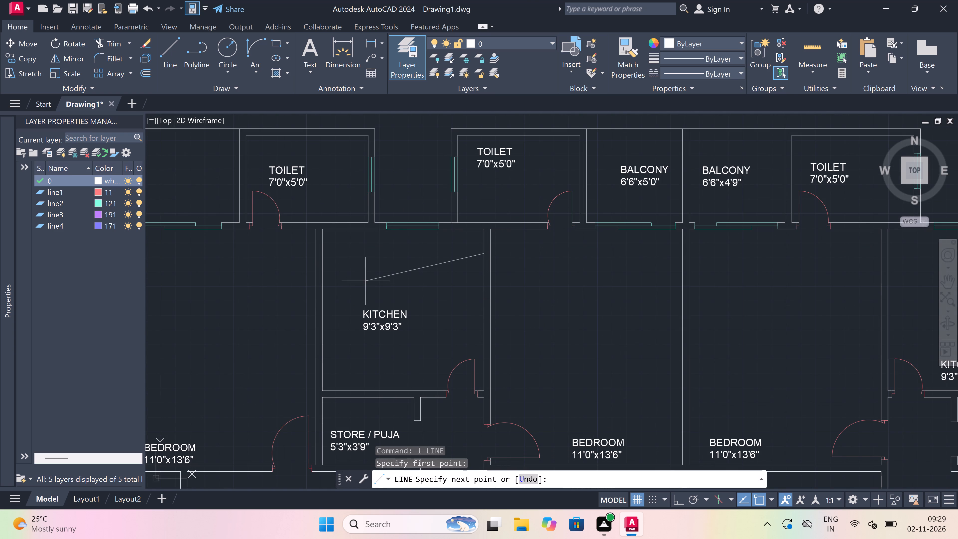
key(F8)
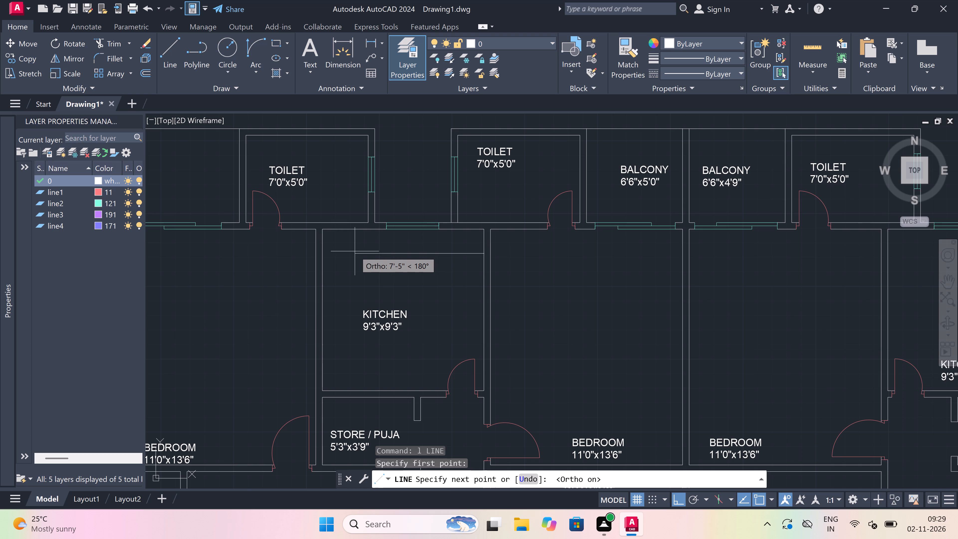
click(346, 252)
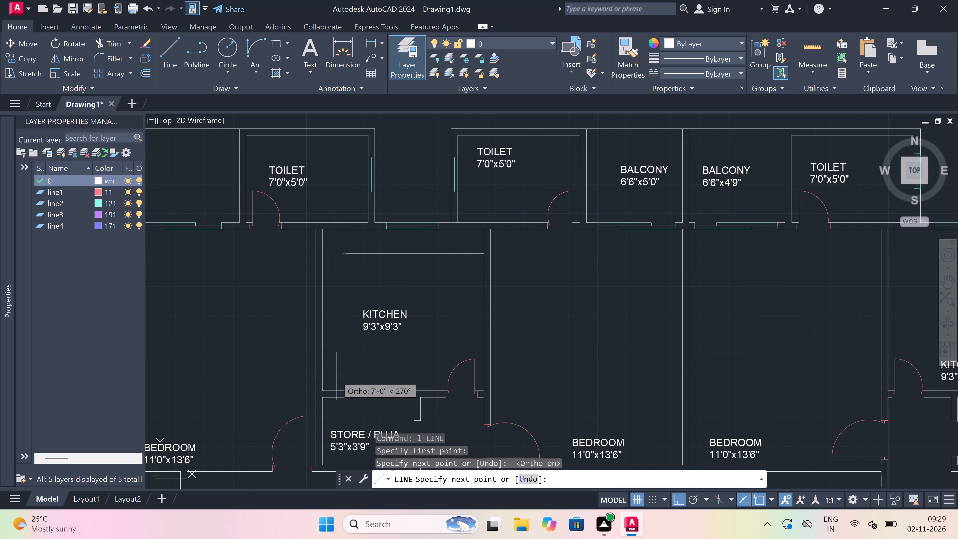
scroll(337, 376, up, 3)
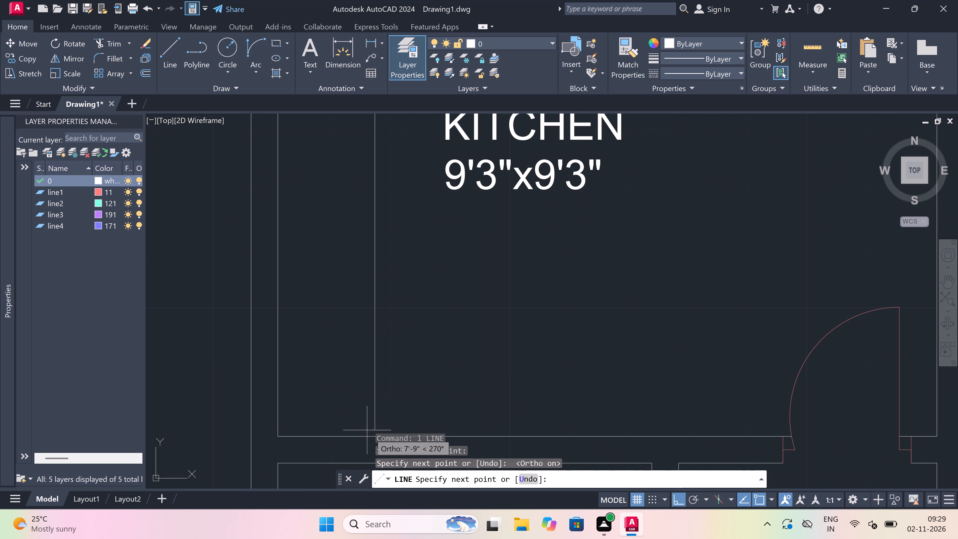
click(372, 437)
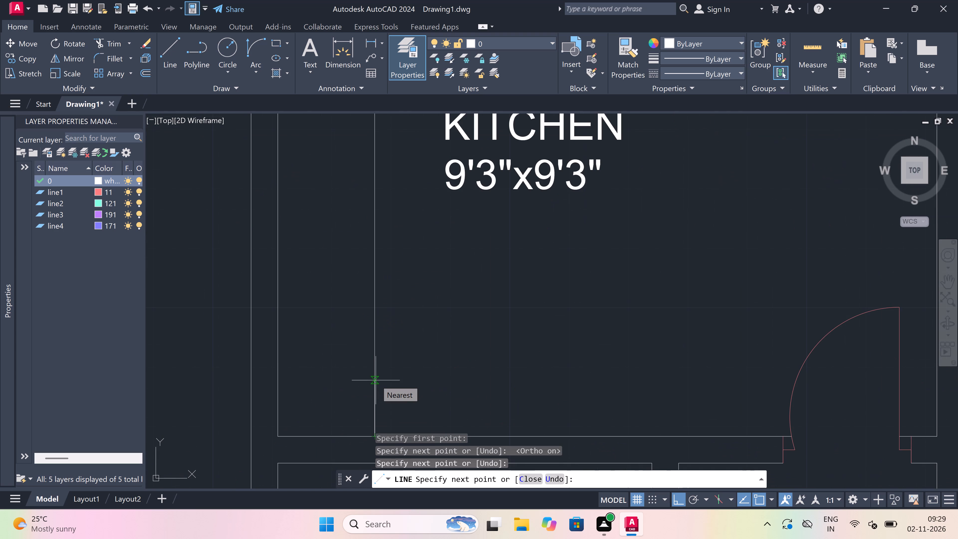
key(Escape)
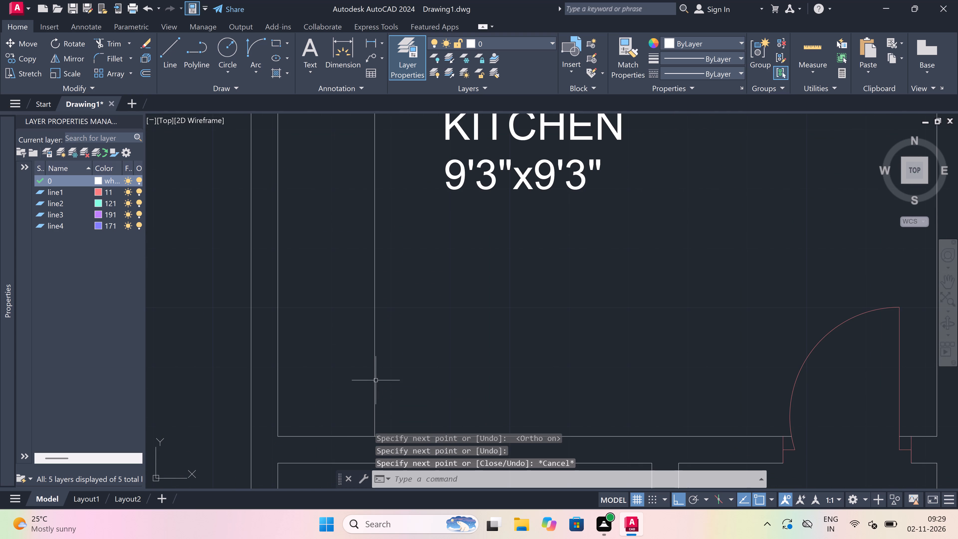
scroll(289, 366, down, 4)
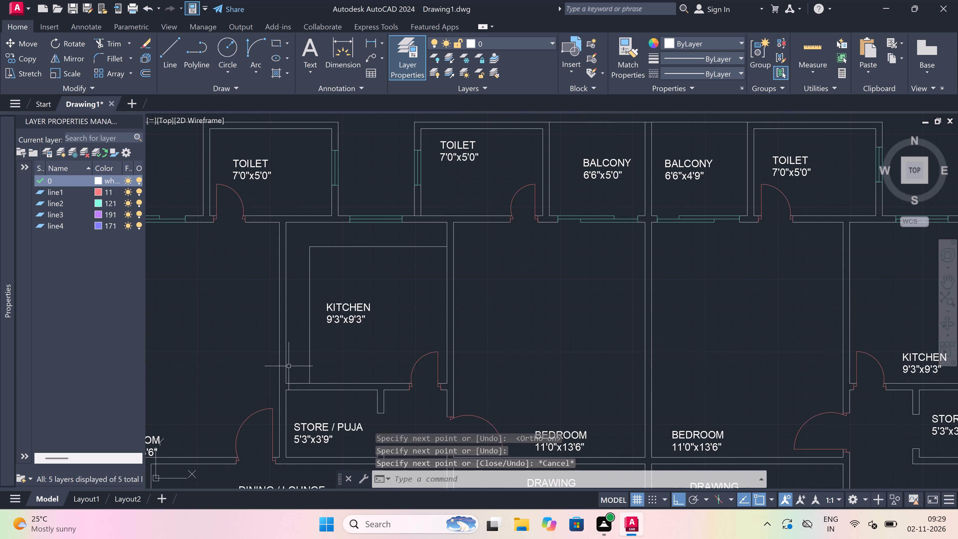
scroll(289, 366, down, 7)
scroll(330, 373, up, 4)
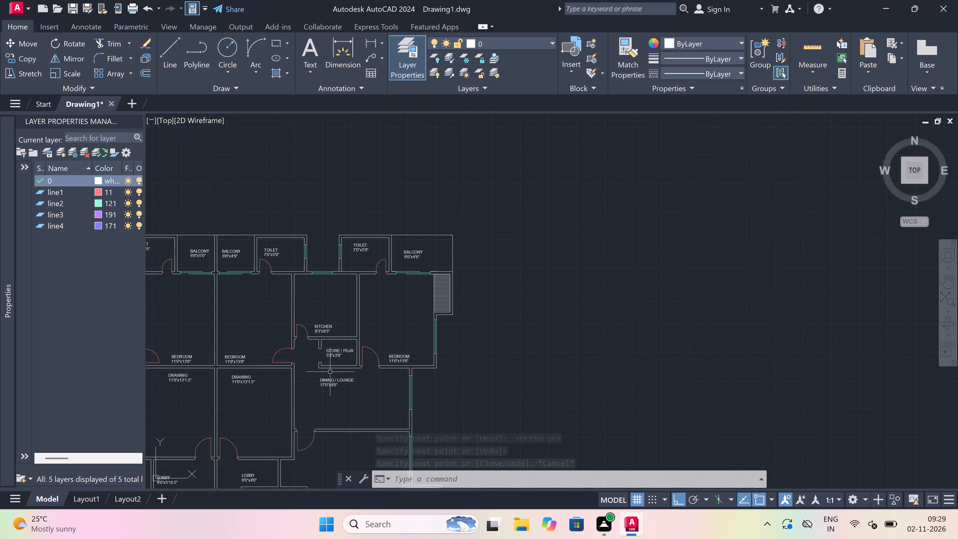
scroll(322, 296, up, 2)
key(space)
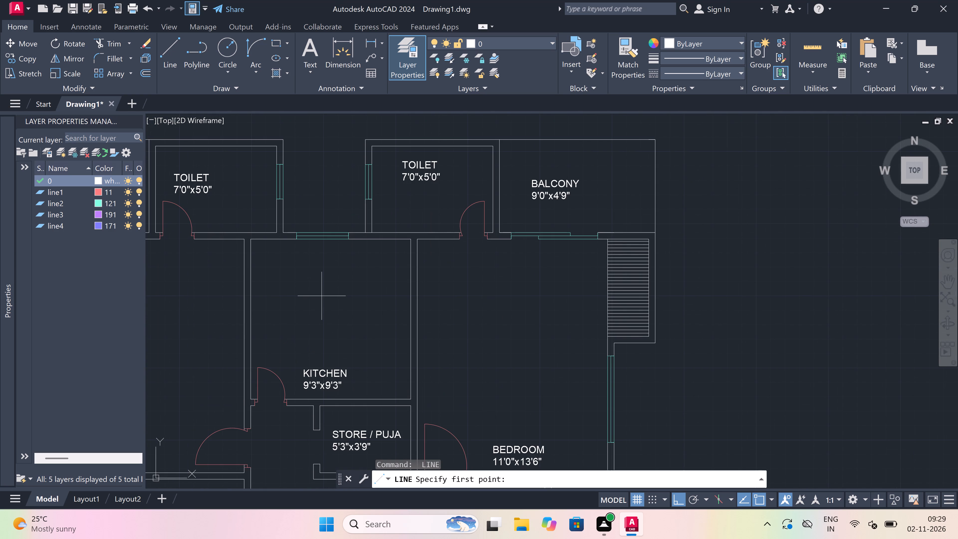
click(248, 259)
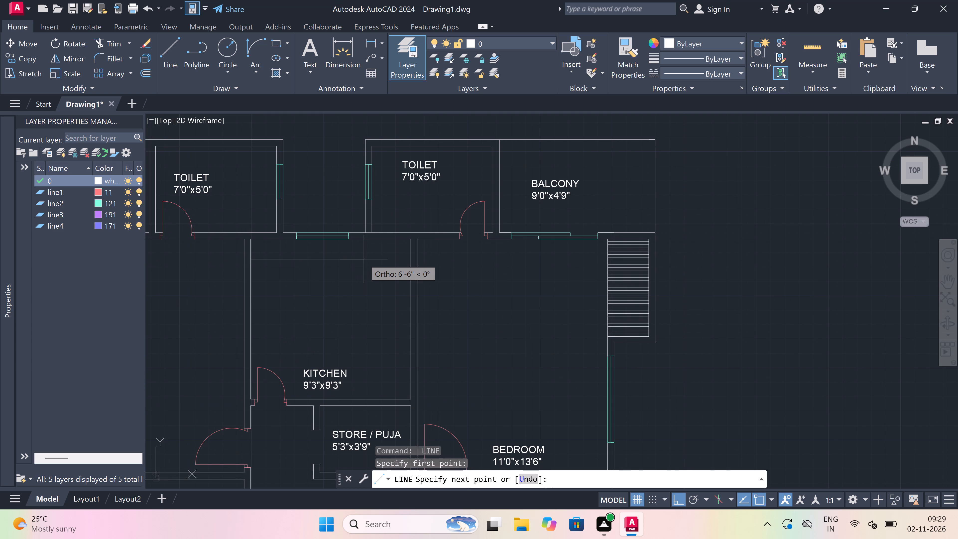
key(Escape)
Draw an L-shaped counter line in the upper-right unit's kitchen, from the left wall rightwards, then down to the bottom wall.
key(space)
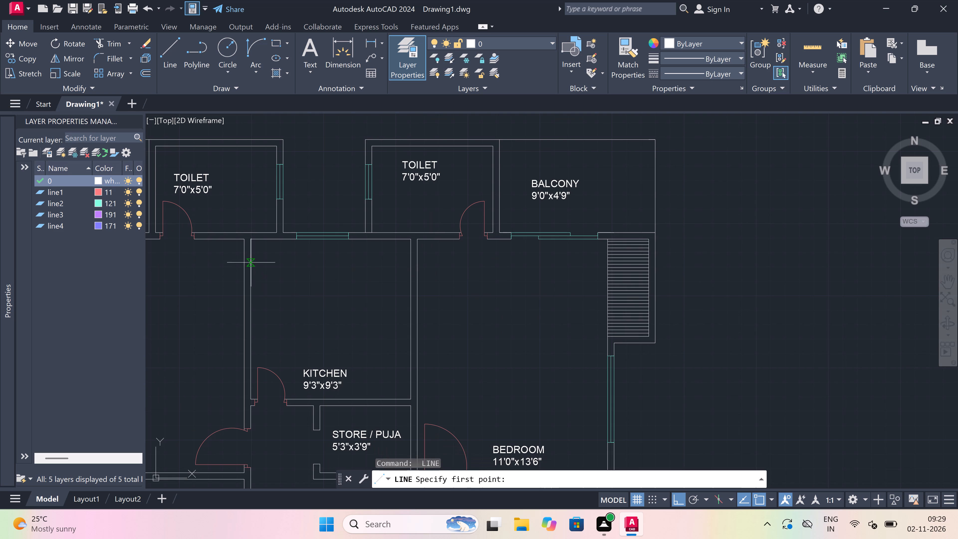
drag(251, 262, 254, 262)
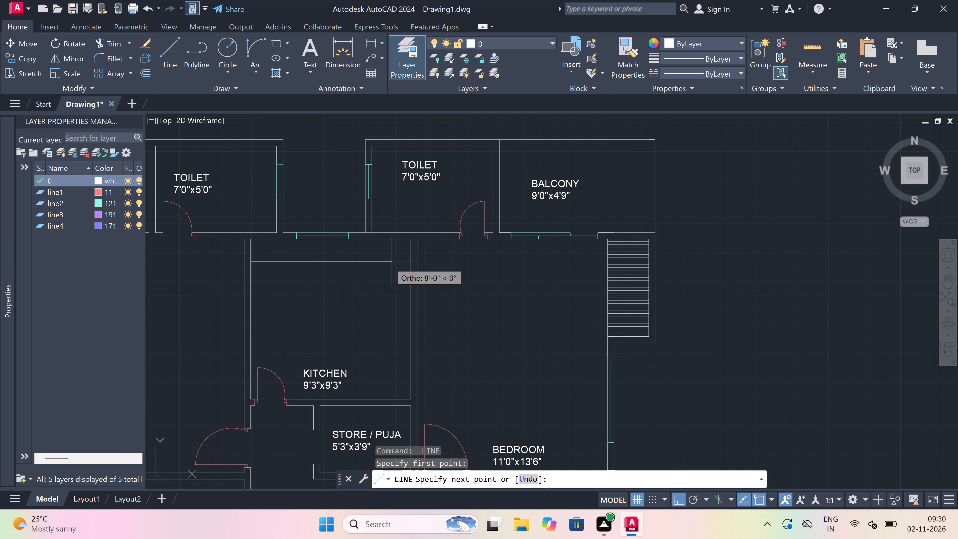
drag(382, 260, 382, 266)
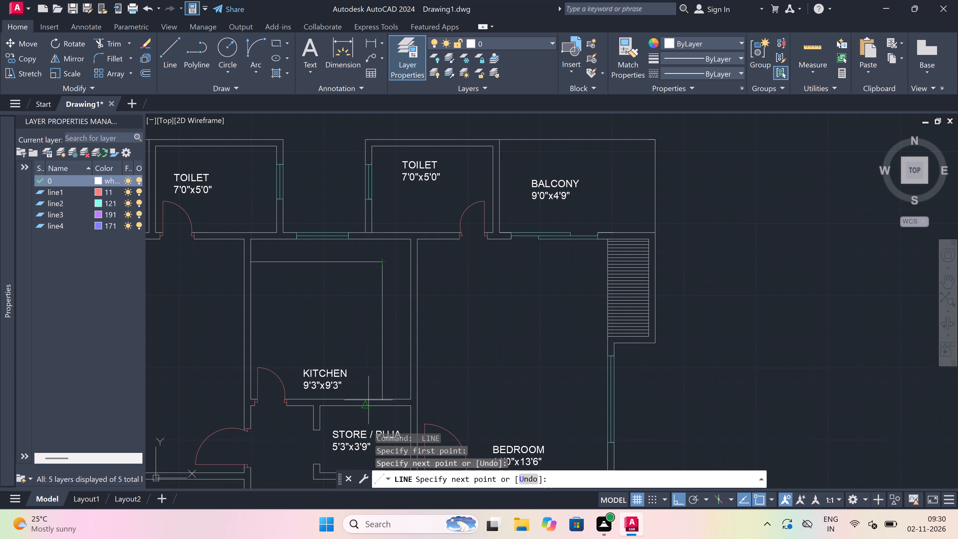
click(385, 399)
key(Escape)
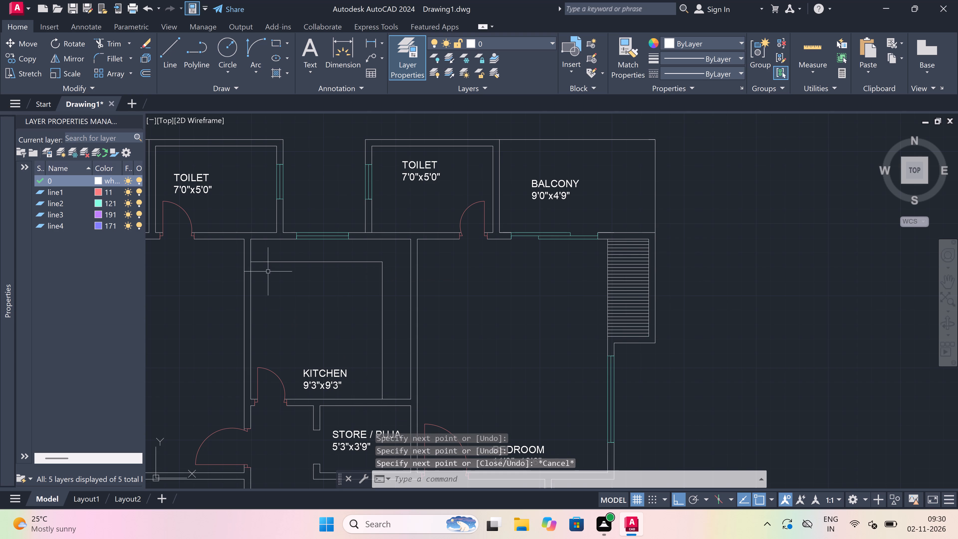
Copy the KITCHEN 9'3"x9'3" label horizontally from the lower-right unit's kitchen into the unlabelled kitchen of the lower-left unit.
scroll(256, 209, up, 1)
scroll(303, 235, up, 1)
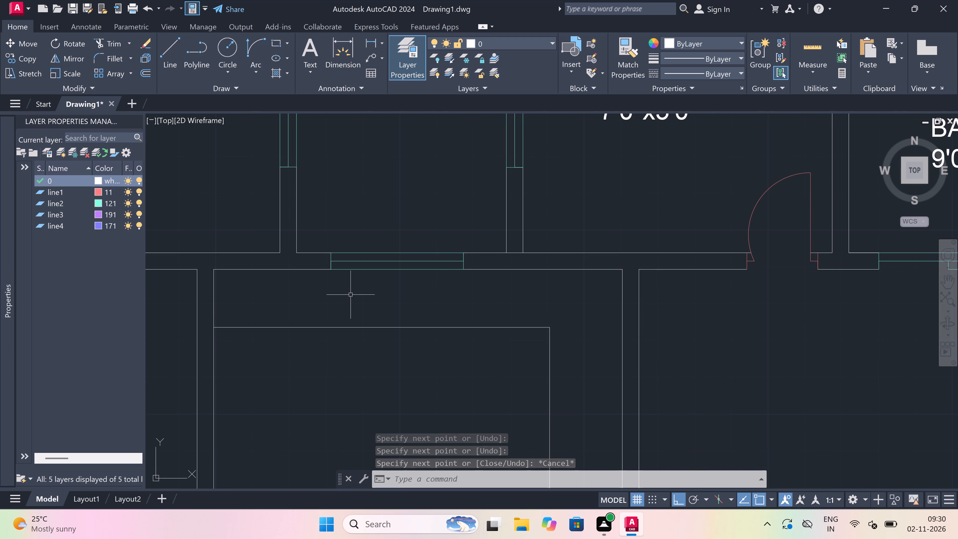
scroll(368, 278, down, 9)
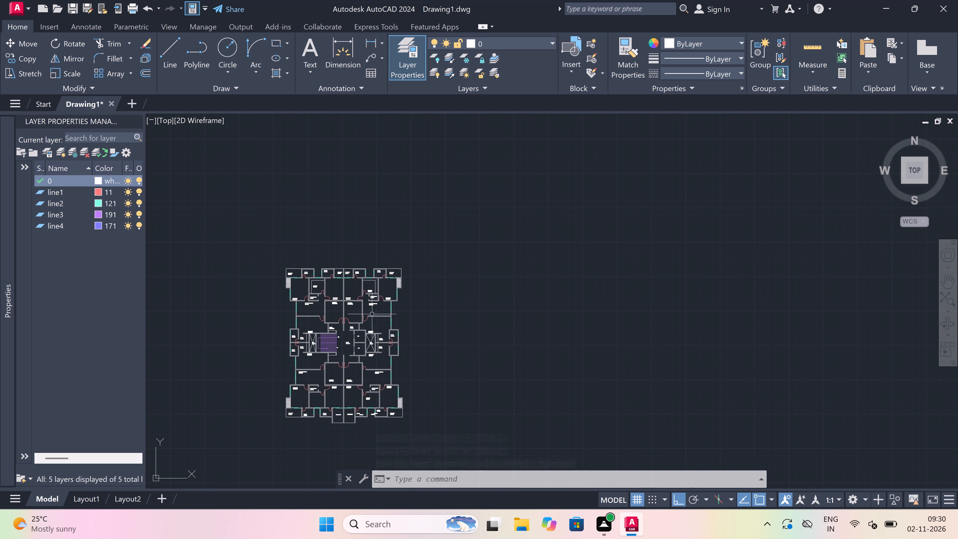
scroll(374, 403, up, 3)
scroll(354, 369, down, 1)
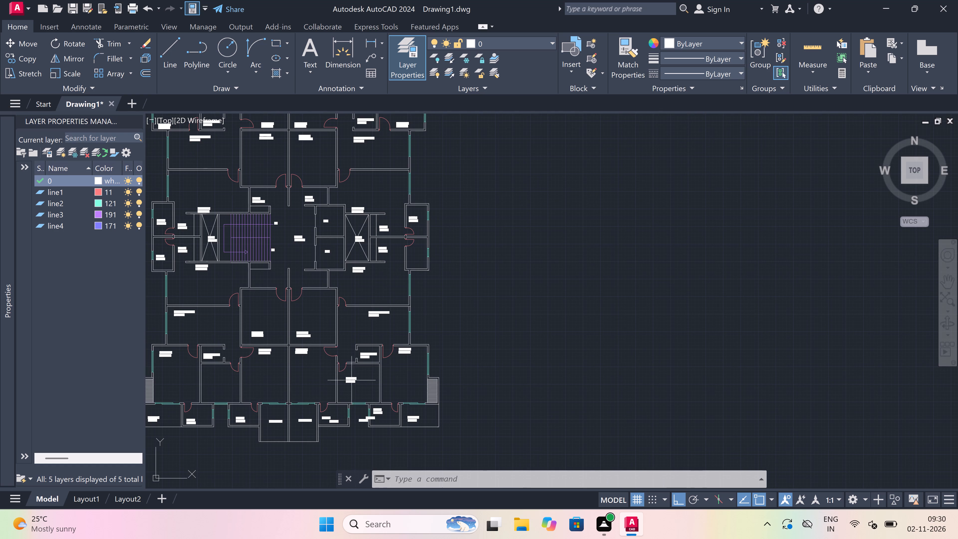
scroll(350, 396, up, 2)
scroll(362, 372, down, 3)
scroll(333, 374, up, 1)
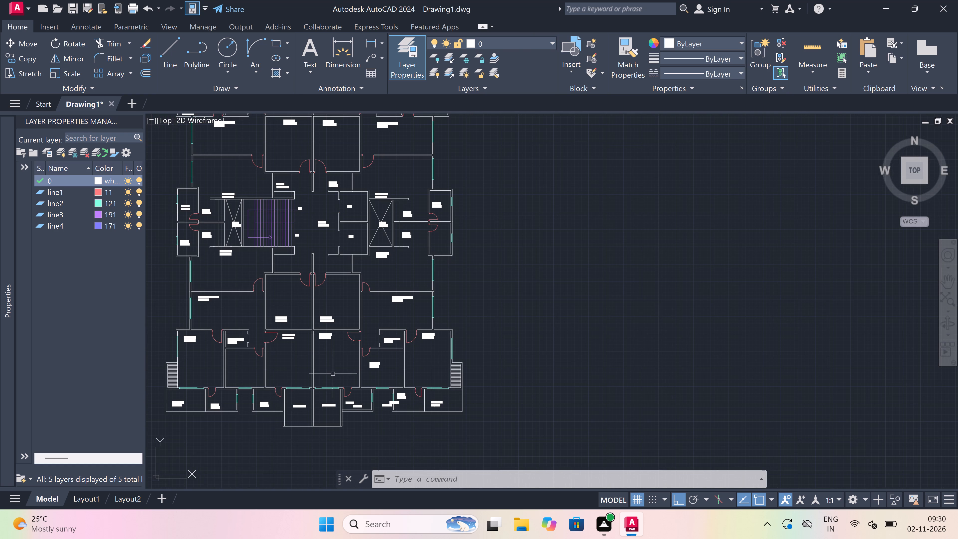
scroll(365, 367, up, 3)
click(393, 363)
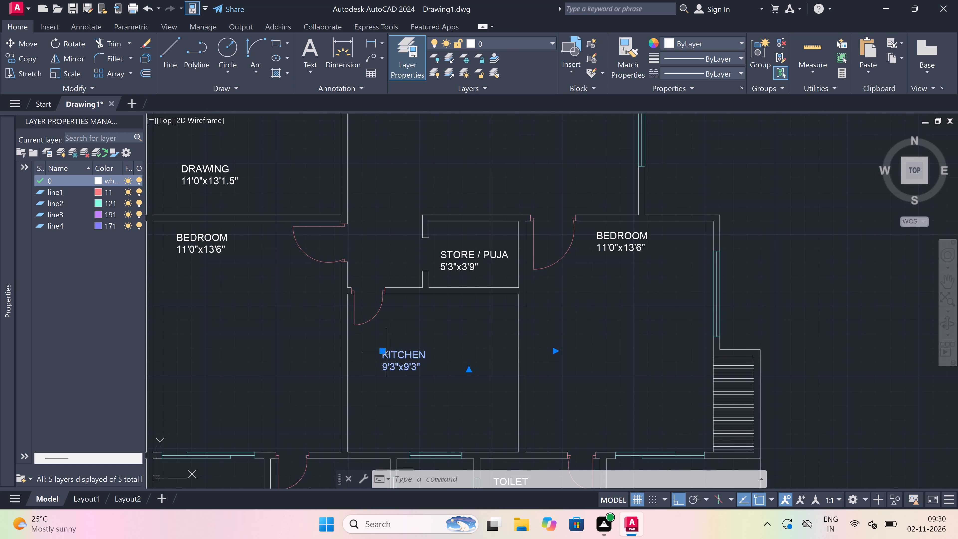
click(29, 57)
click(433, 362)
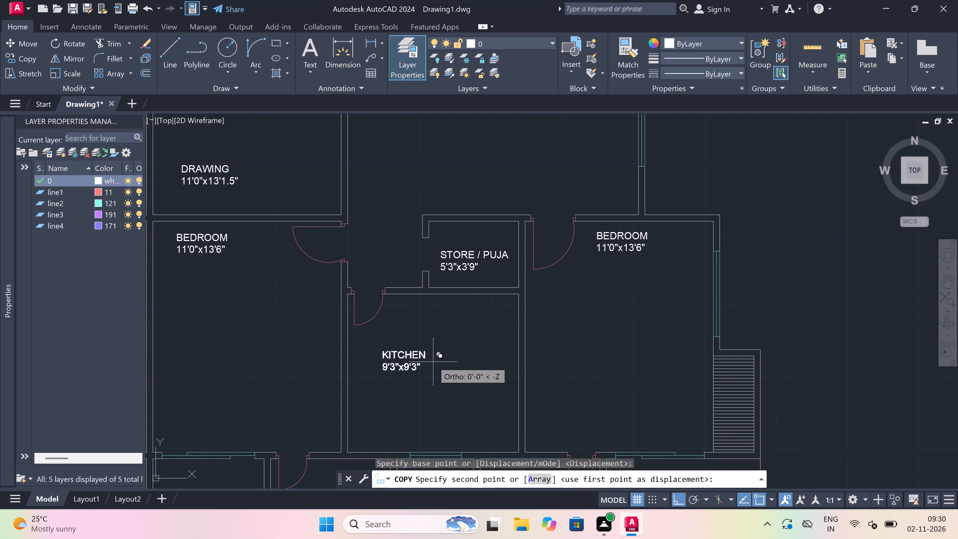
scroll(356, 352, down, 4)
scroll(314, 359, up, 3)
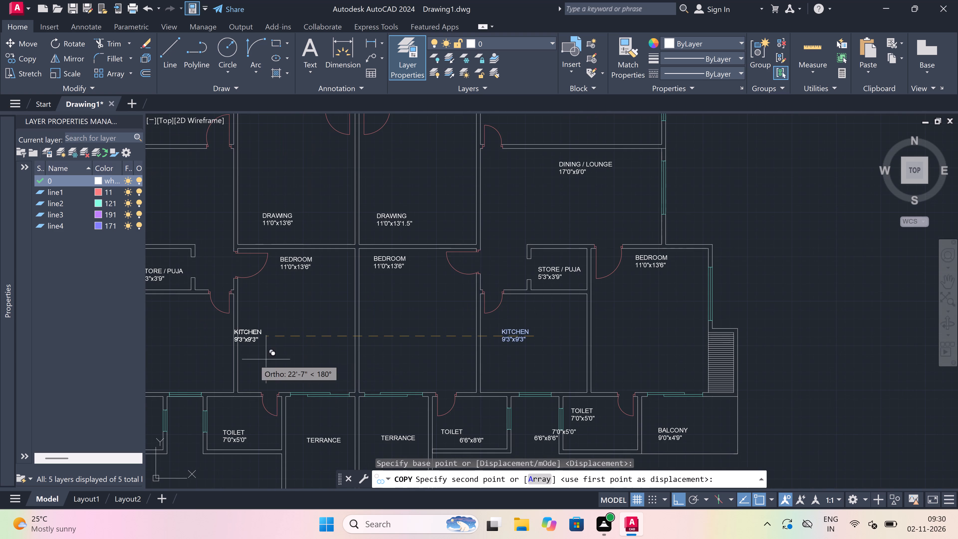
scroll(304, 363, down, 3)
scroll(315, 365, up, 3)
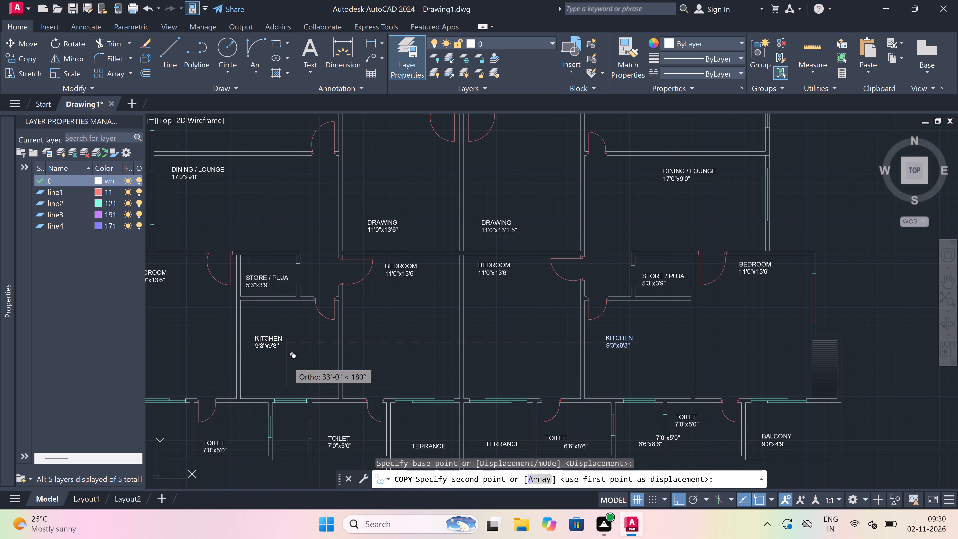
click(304, 361)
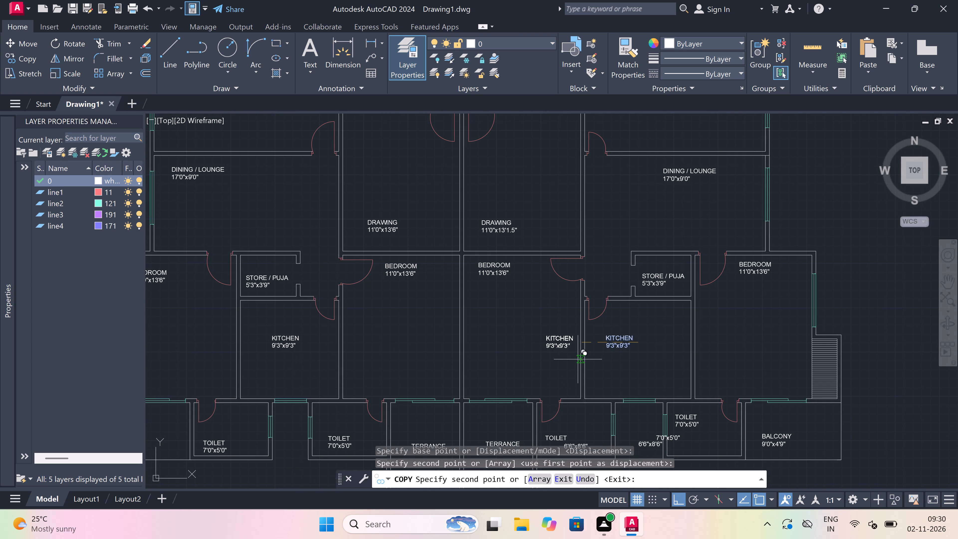
key(Escape)
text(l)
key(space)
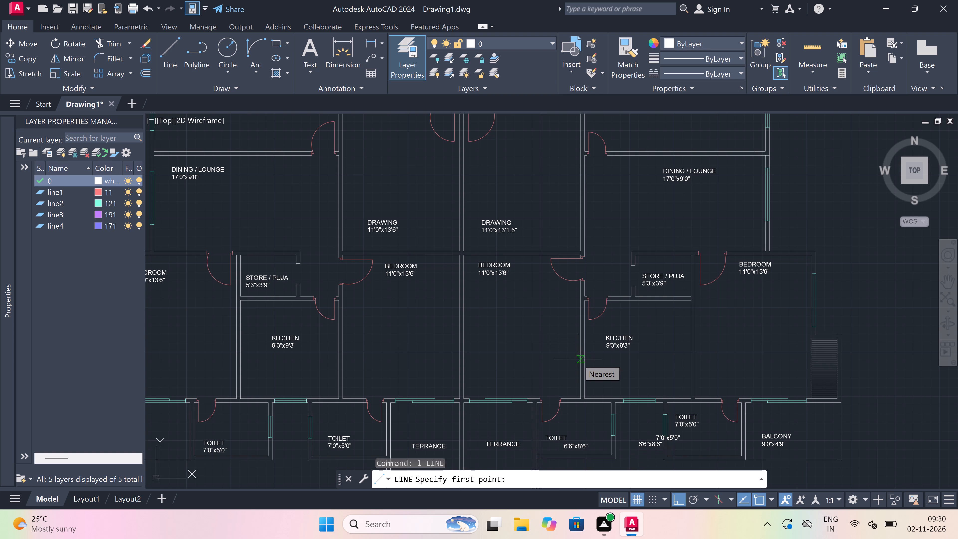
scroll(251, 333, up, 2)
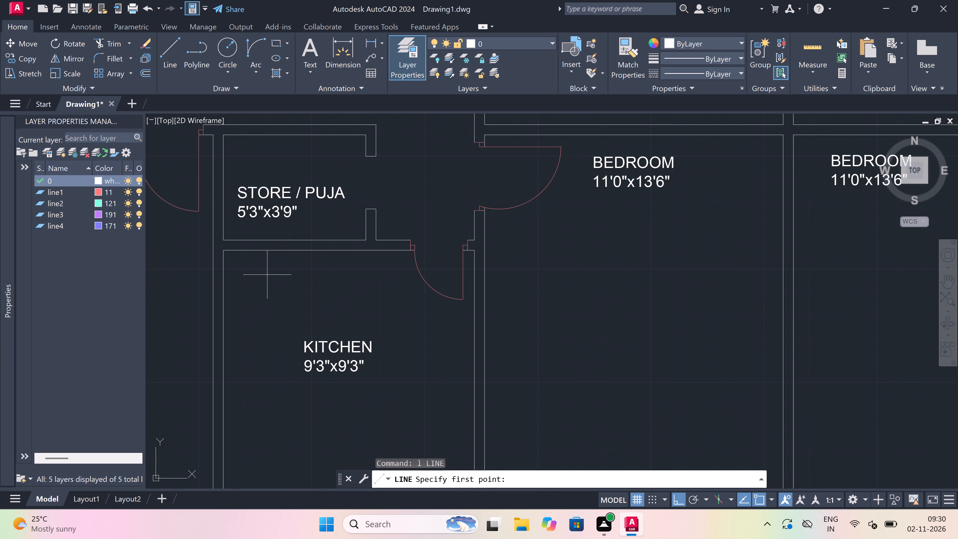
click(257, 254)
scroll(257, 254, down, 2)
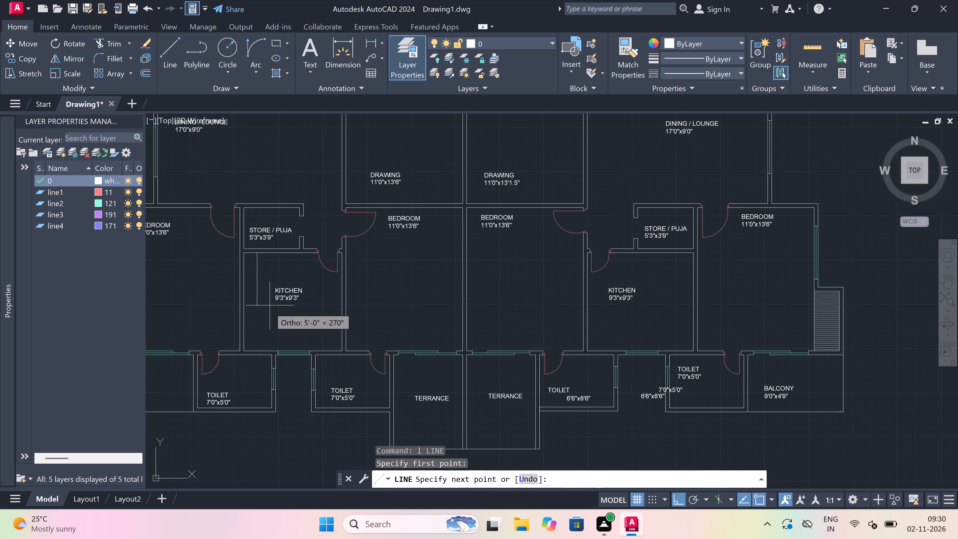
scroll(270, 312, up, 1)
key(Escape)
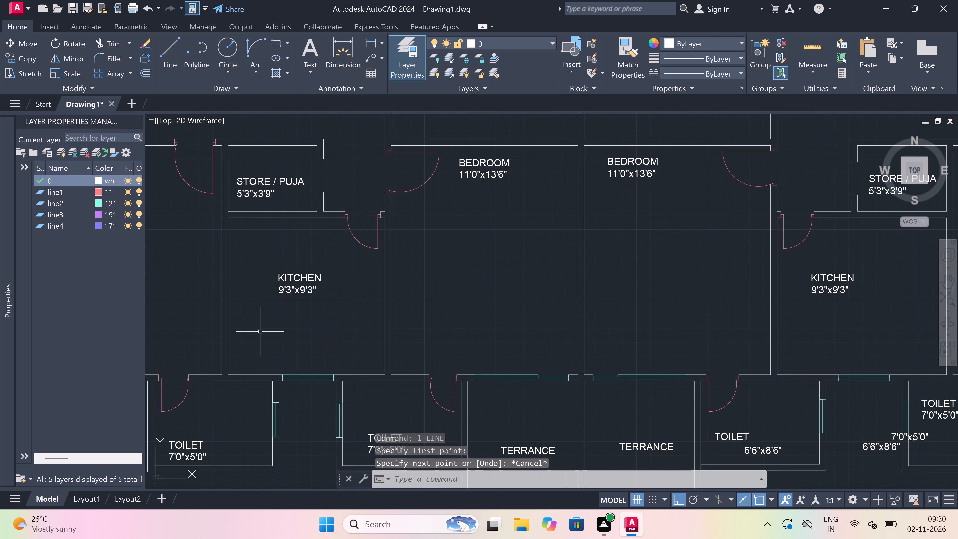
Draw an L-shaped counter line in the lower-left unit's kitchen: about 7'8" down from the top wall, then right to the right wall.
key(space)
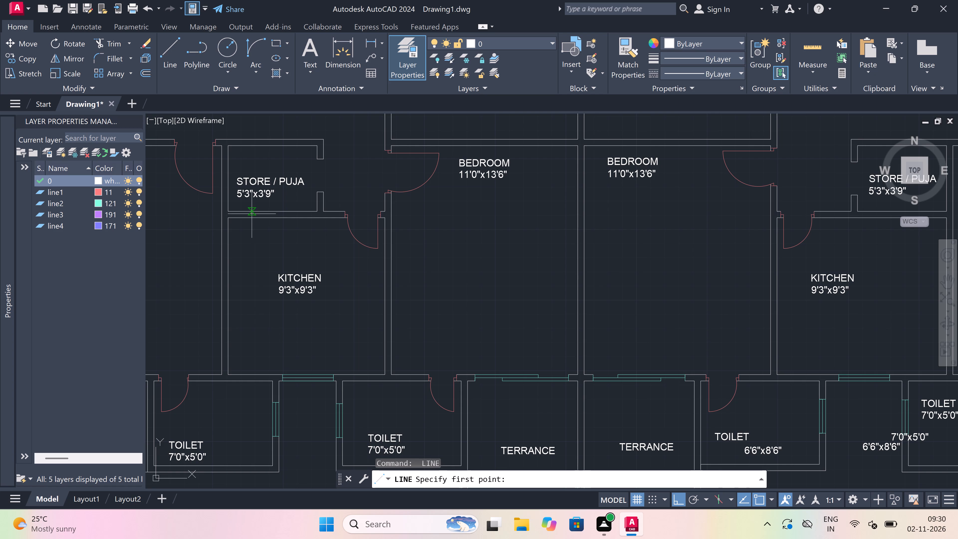
click(253, 221)
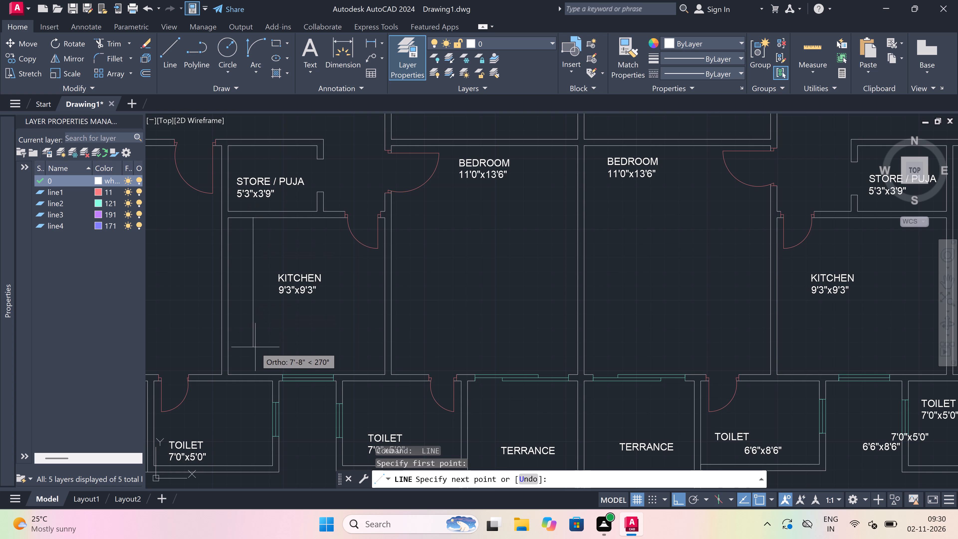
click(255, 348)
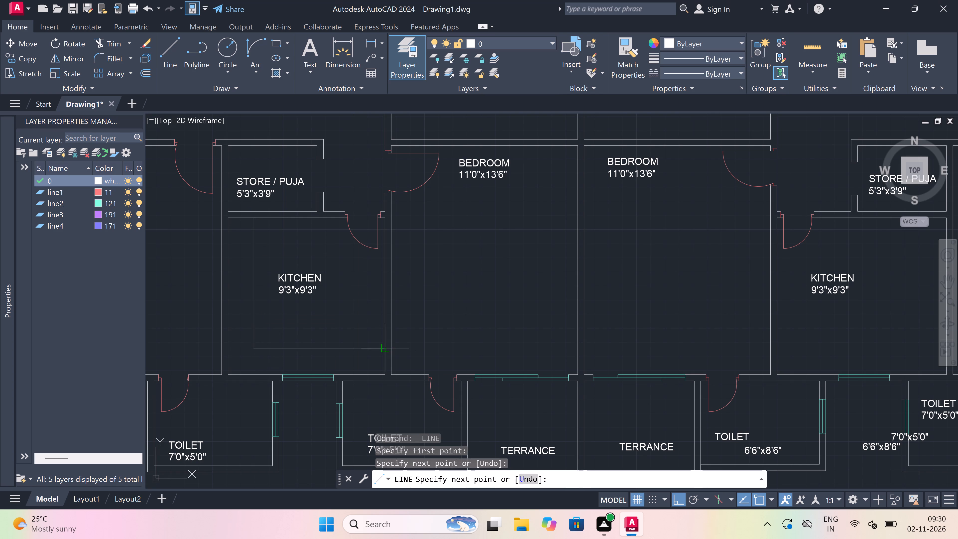
click(387, 351)
key(Escape)
Draw a mirrored L-shaped counter line in the lower-right unit's kitchen, from the top wall down, then left to the left wall.
key(space)
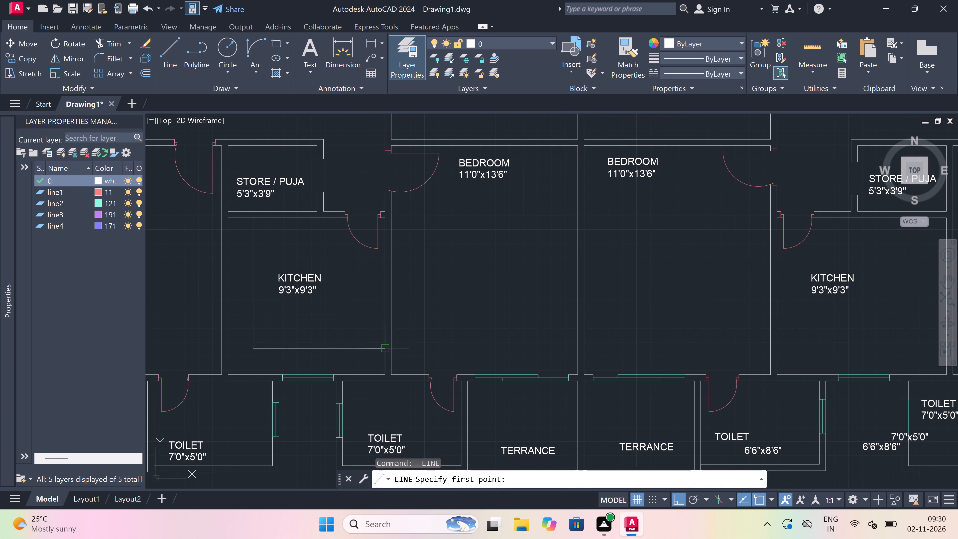
scroll(240, 399, down, 3)
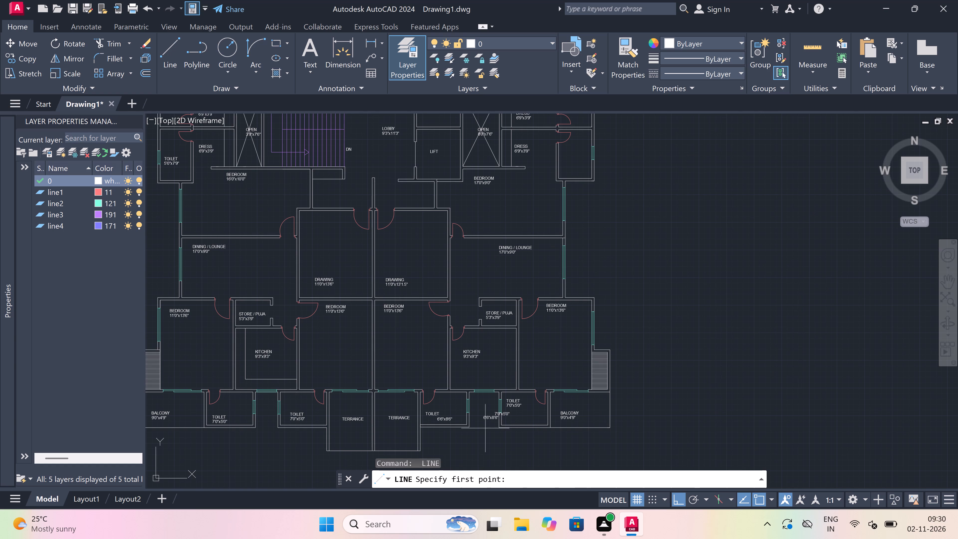
scroll(483, 338, up, 1)
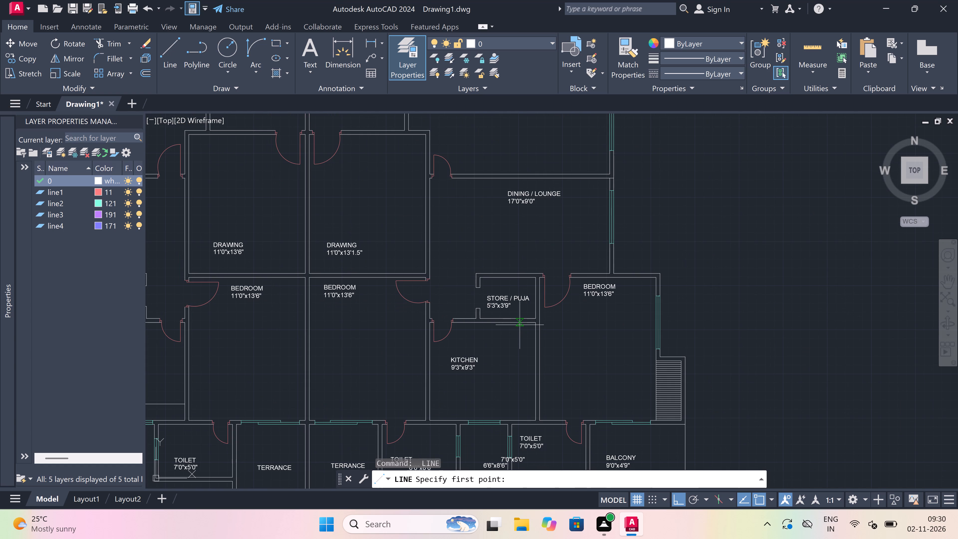
drag(520, 324, 520, 331)
scroll(532, 418, up, 2)
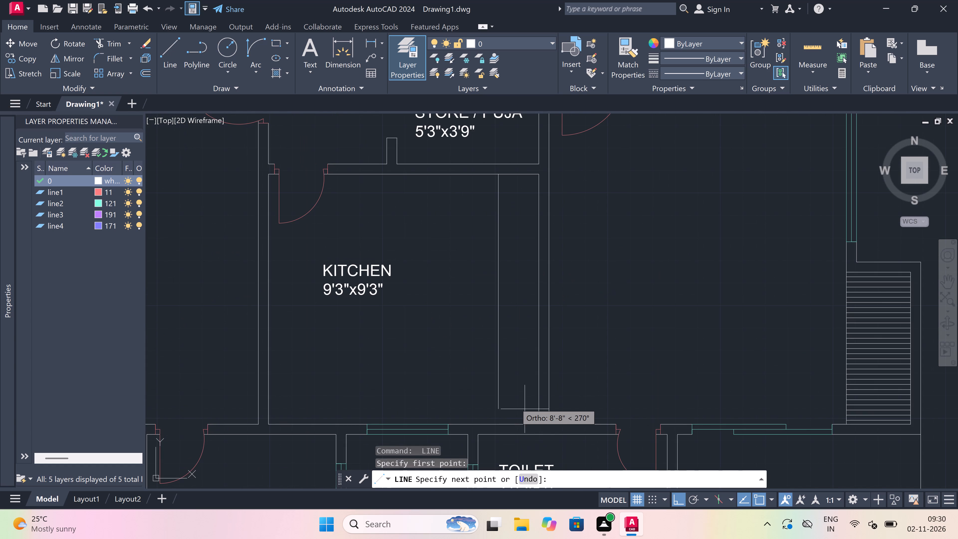
drag(499, 387, 497, 387)
drag(267, 387, 276, 387)
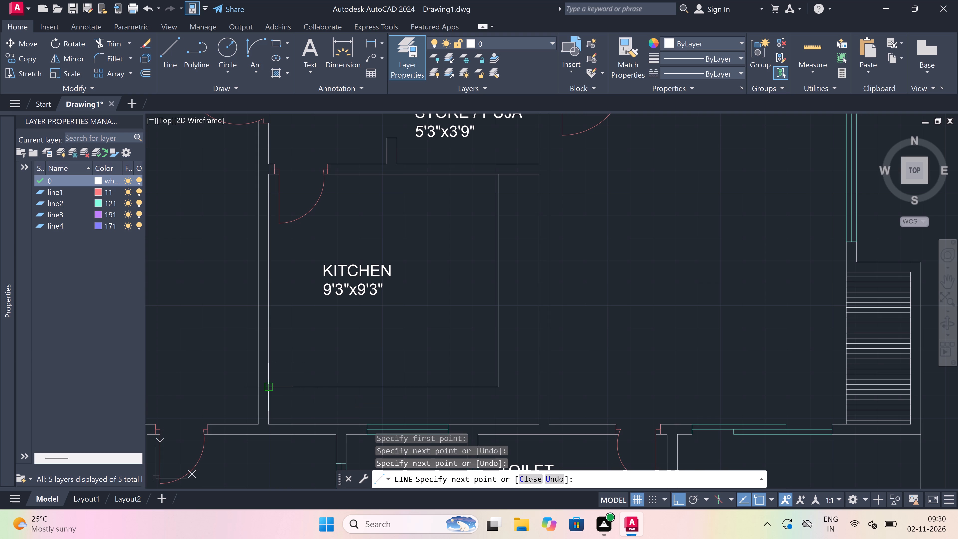
key(Escape)
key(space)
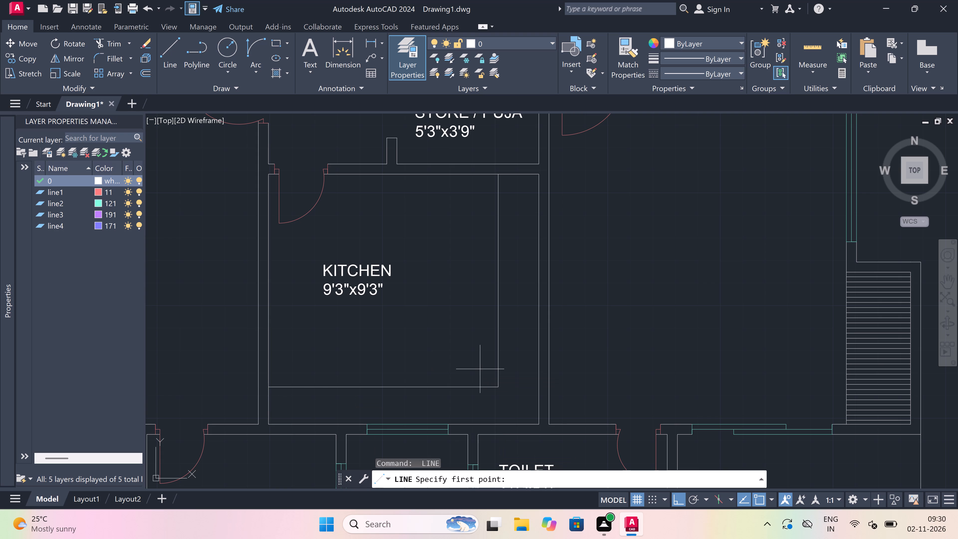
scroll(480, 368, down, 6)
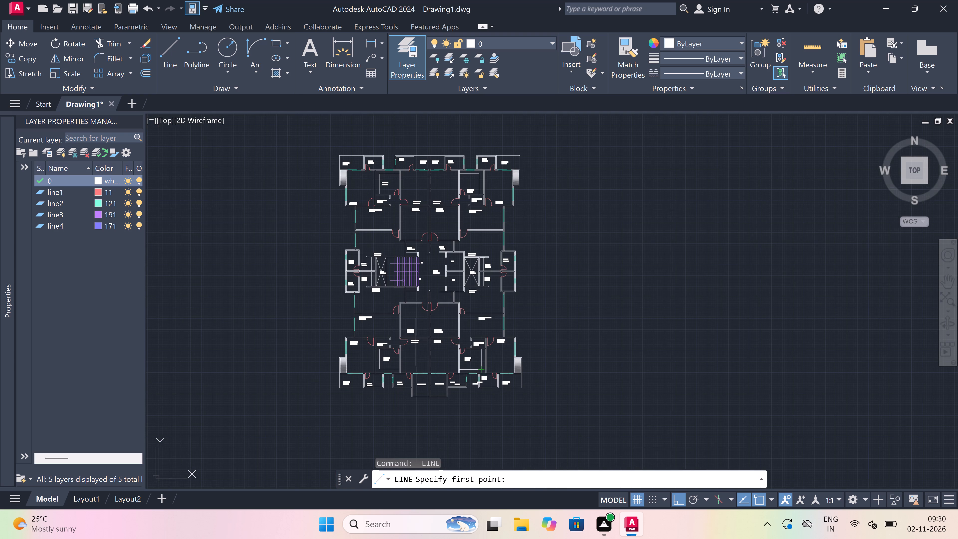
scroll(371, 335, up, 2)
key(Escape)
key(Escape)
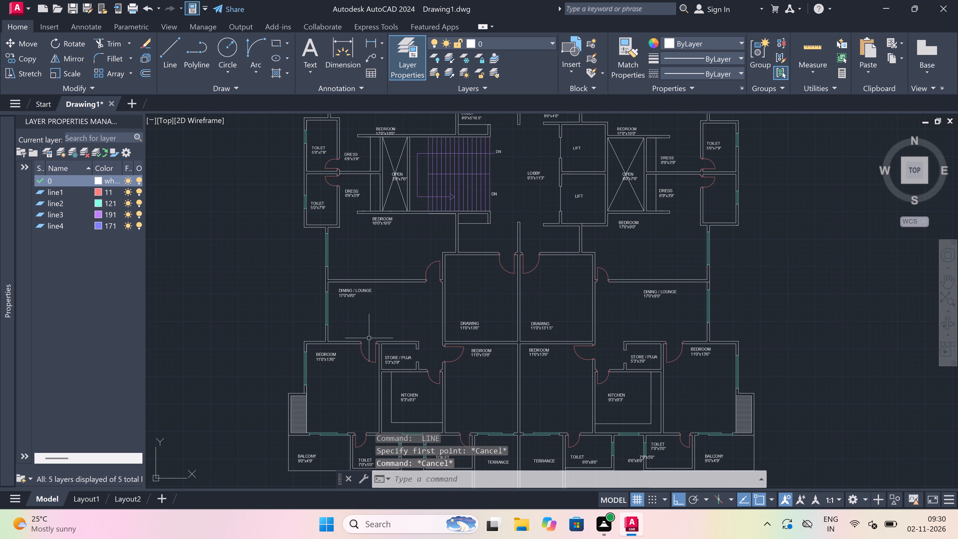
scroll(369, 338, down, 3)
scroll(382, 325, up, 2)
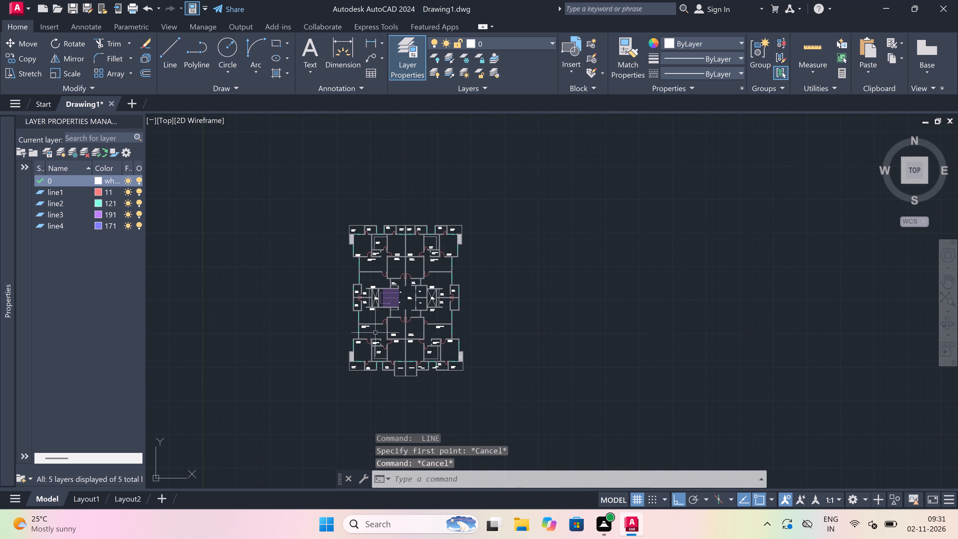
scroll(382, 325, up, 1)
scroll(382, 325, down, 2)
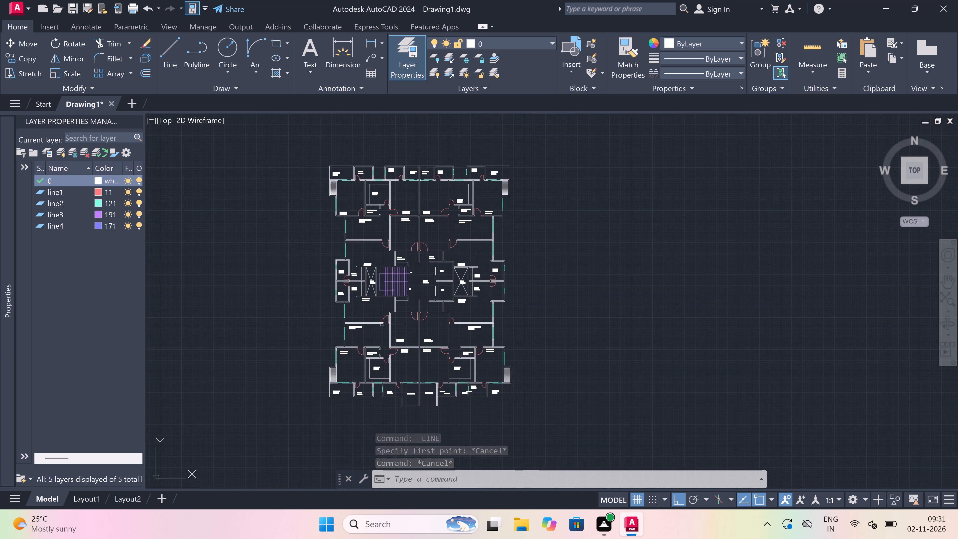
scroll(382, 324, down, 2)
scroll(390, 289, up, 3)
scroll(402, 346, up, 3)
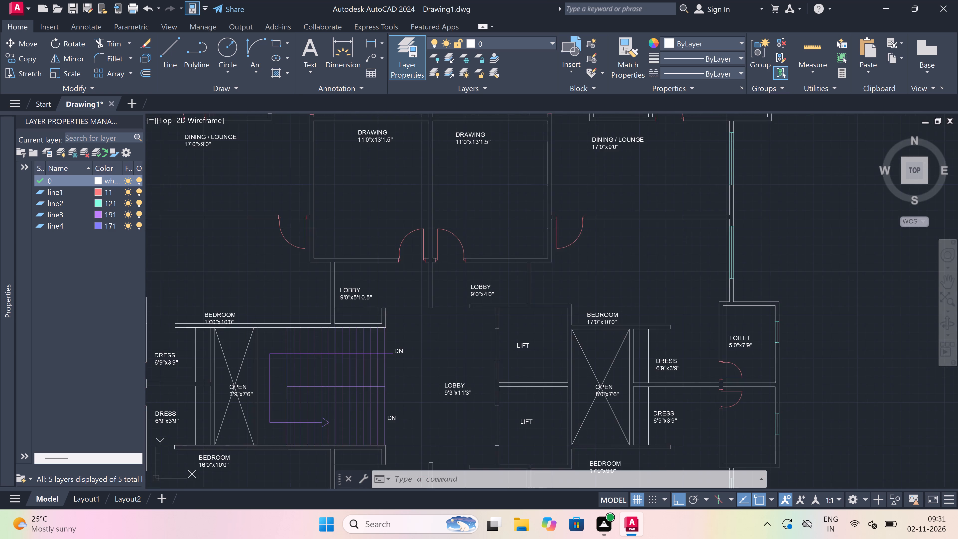
Change the upper DN label beside the staircase to UP.
scroll(402, 356, up, 1)
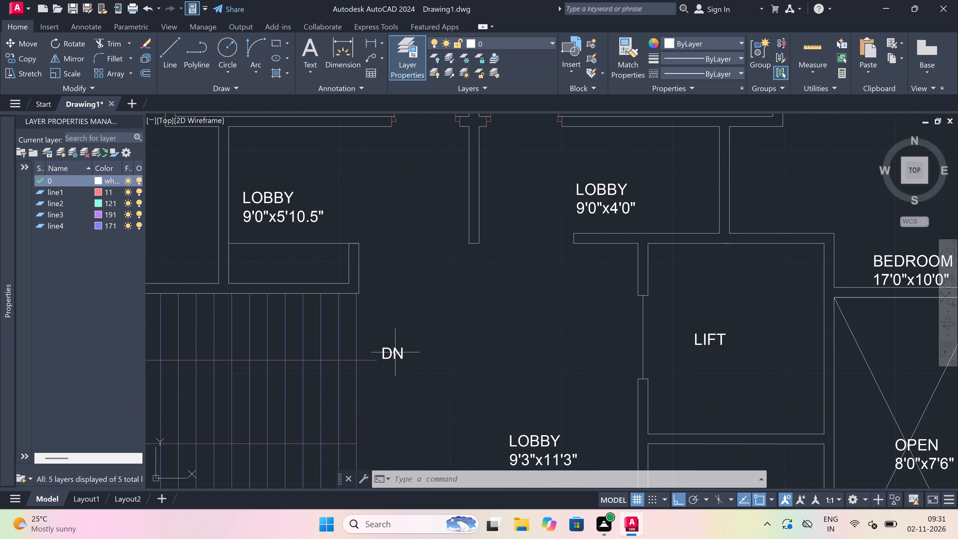
scroll(379, 357, up, 2)
triple_click(389, 344)
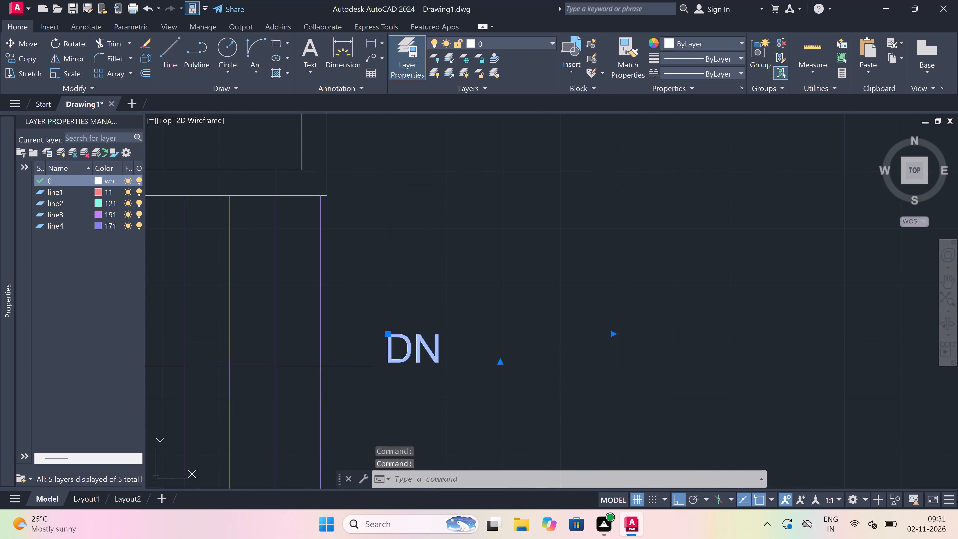
click(391, 343)
scroll(391, 343, up, 3)
click(447, 361)
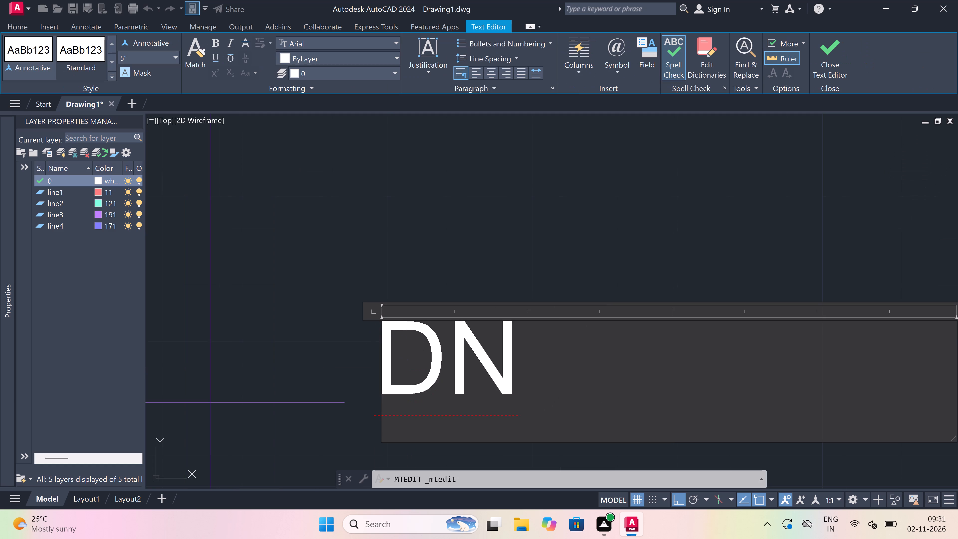
click(524, 378)
key(BackSpace)
key(BackSpace)
key(BackSpace)
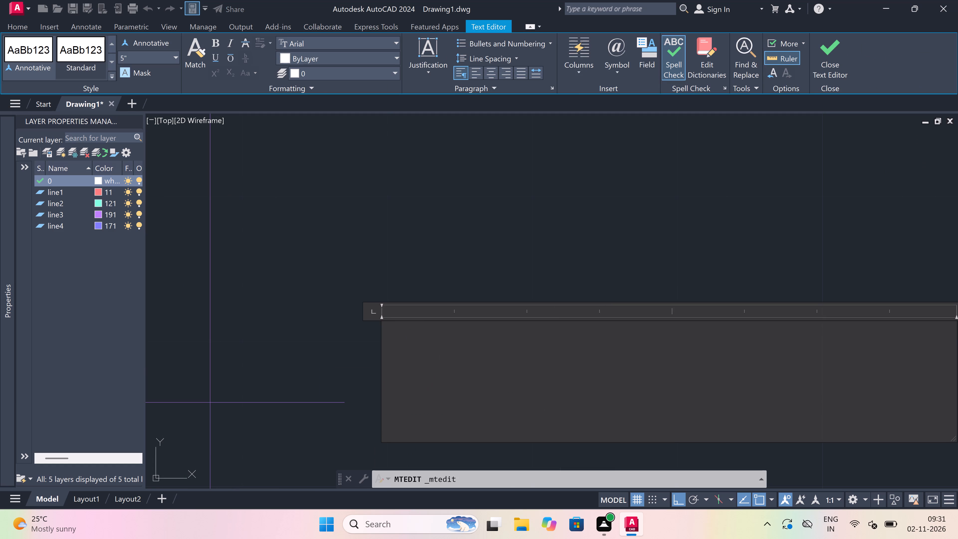
text(UP)
click(285, 263)
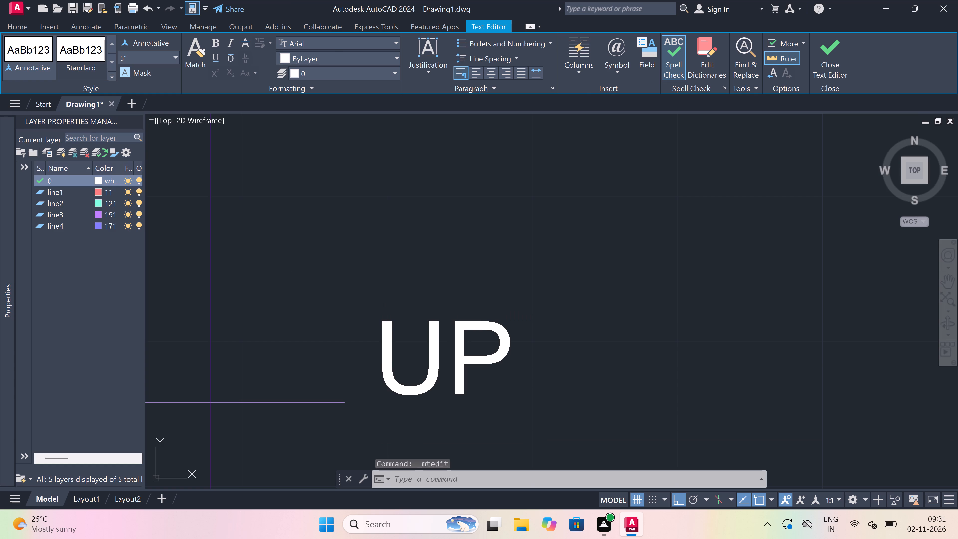
Copy the BEDROOM 17'0"x10'0" label from above the staircase's open shaft into the upper-left unit's dining room, beside its DINING / LOUNGE label.
scroll(368, 263, down, 4)
scroll(395, 291, down, 5)
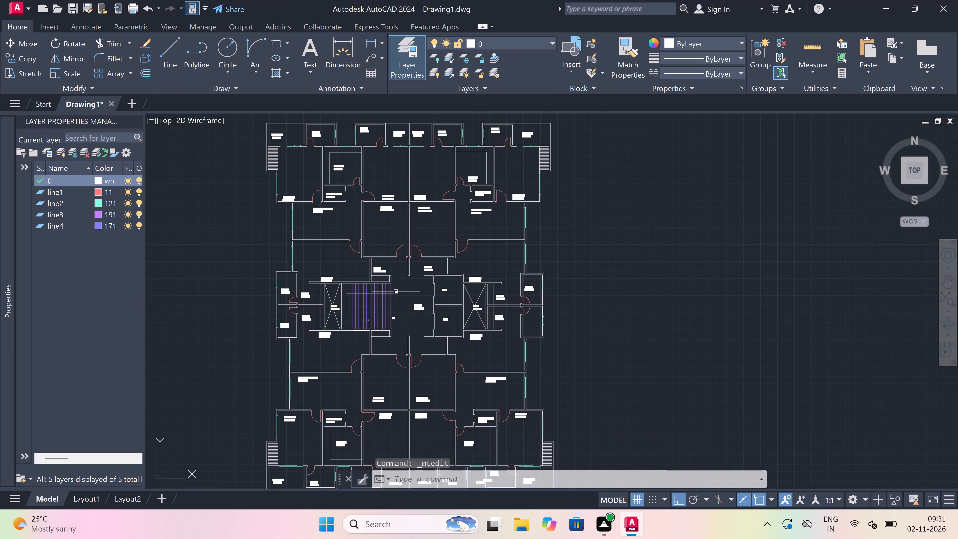
scroll(396, 291, down, 2)
scroll(406, 261, up, 2)
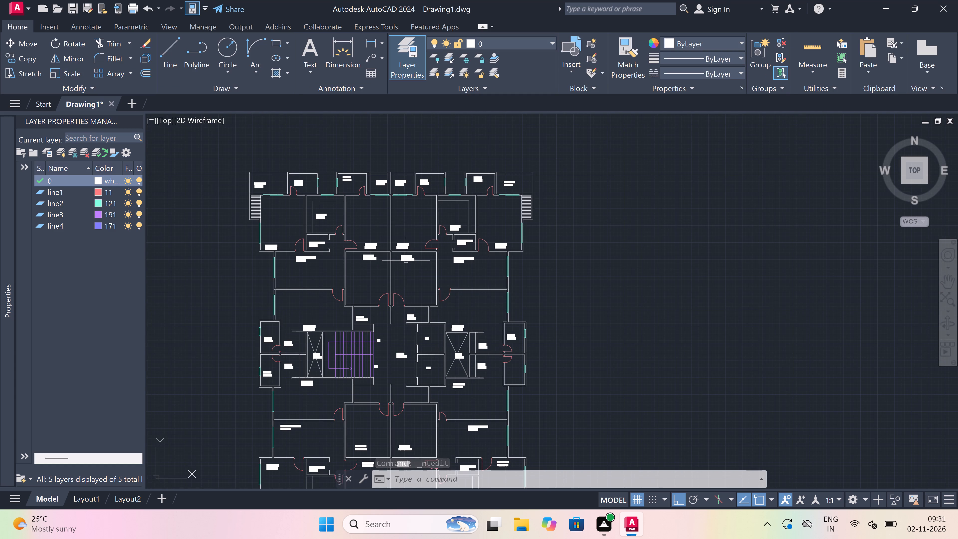
scroll(406, 261, down, 2)
scroll(401, 303, up, 3)
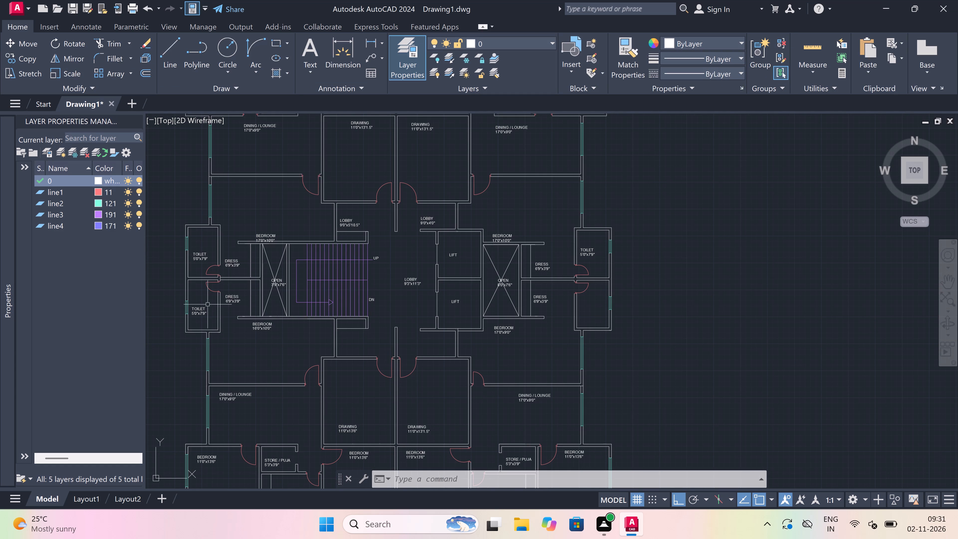
scroll(273, 264, up, 2)
scroll(285, 291, up, 2)
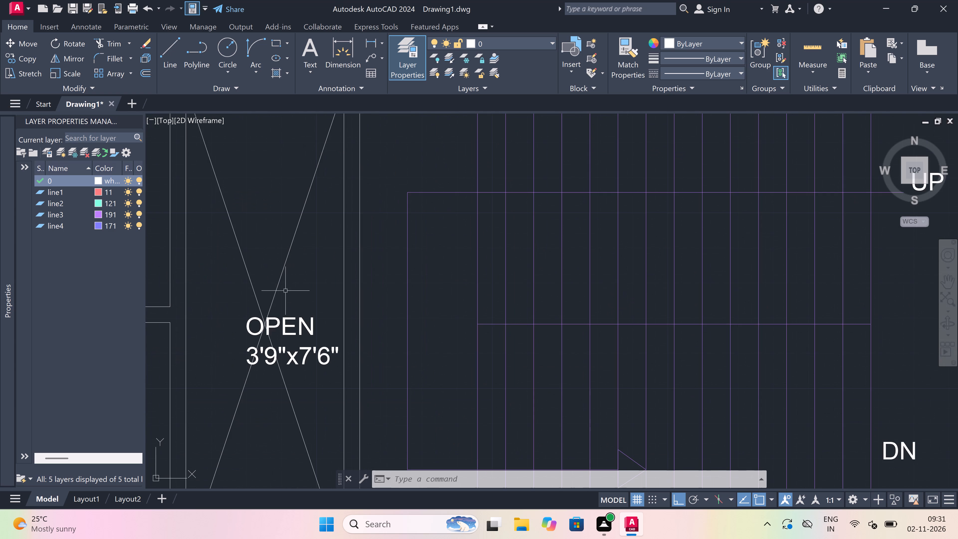
scroll(268, 312, down, 3)
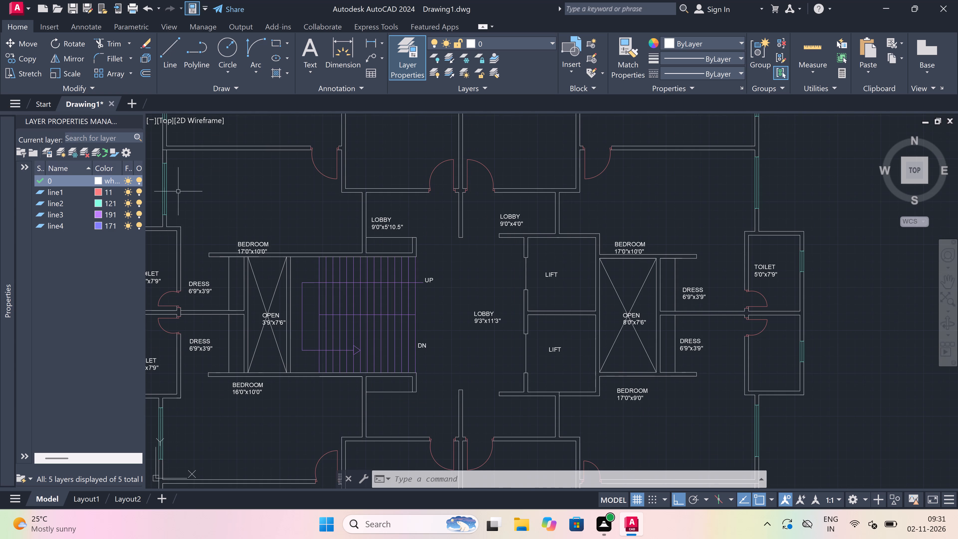
scroll(239, 274, down, 3)
scroll(222, 220, up, 3)
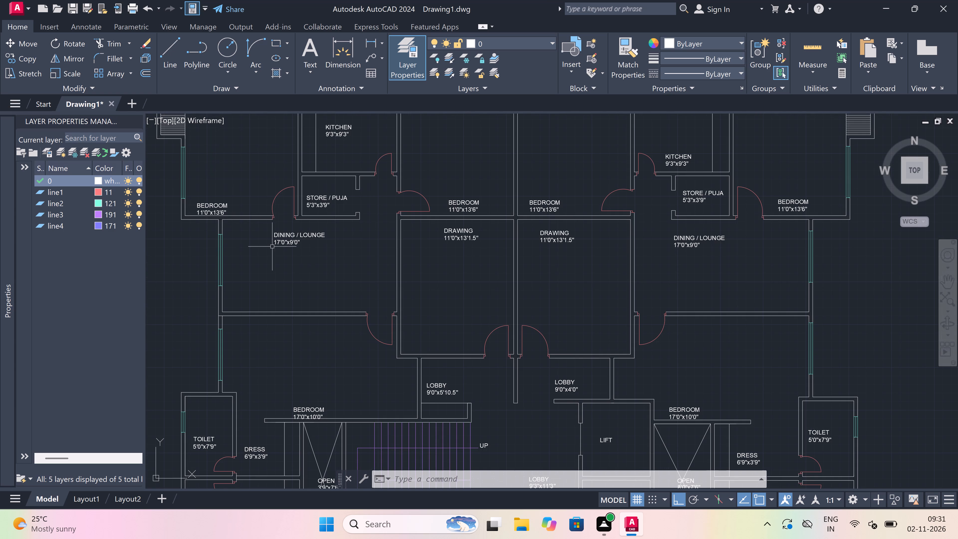
click(303, 412)
click(25, 53)
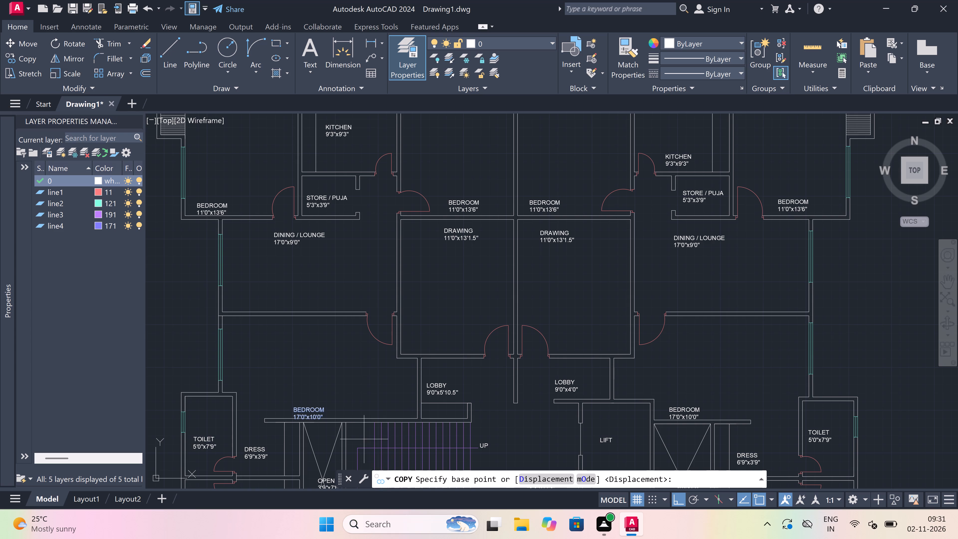
drag(308, 416, 305, 412)
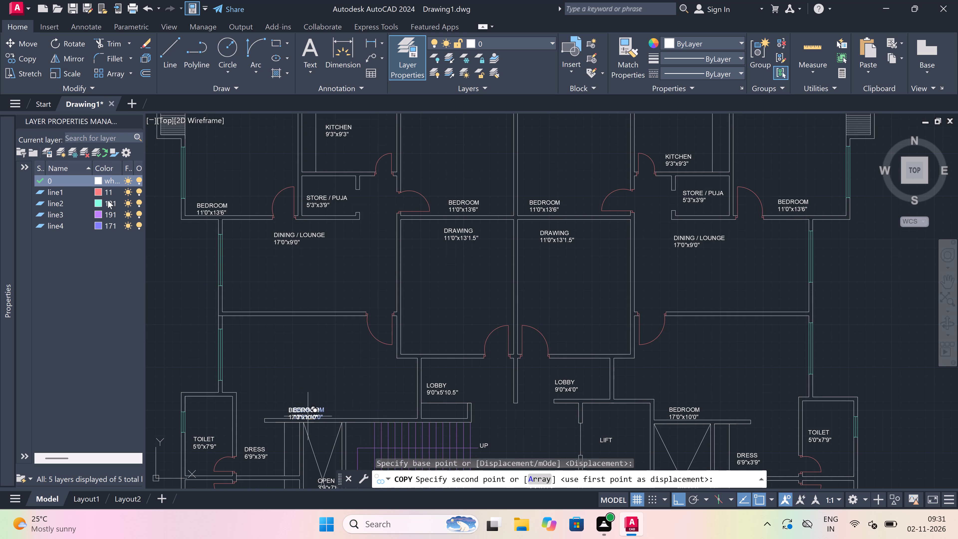
scroll(286, 264, up, 2)
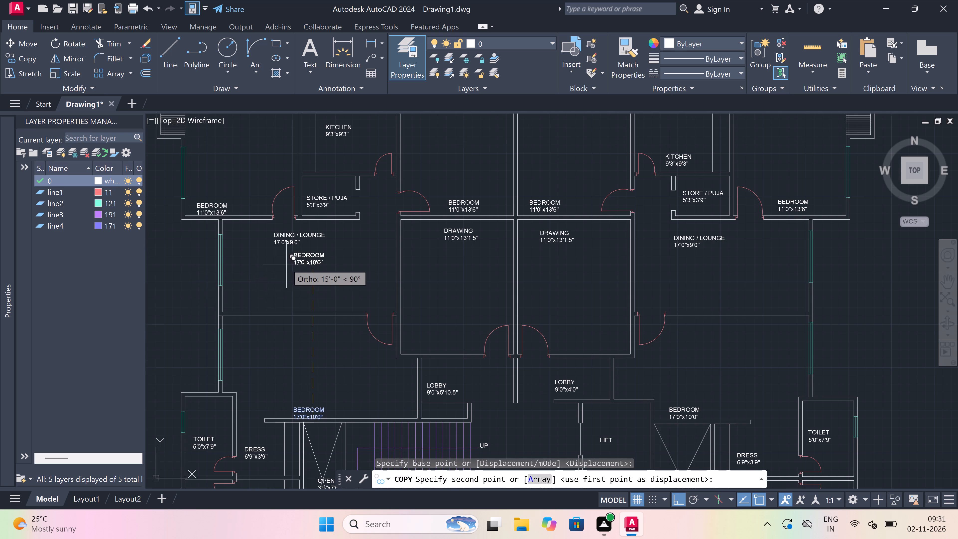
key(F8)
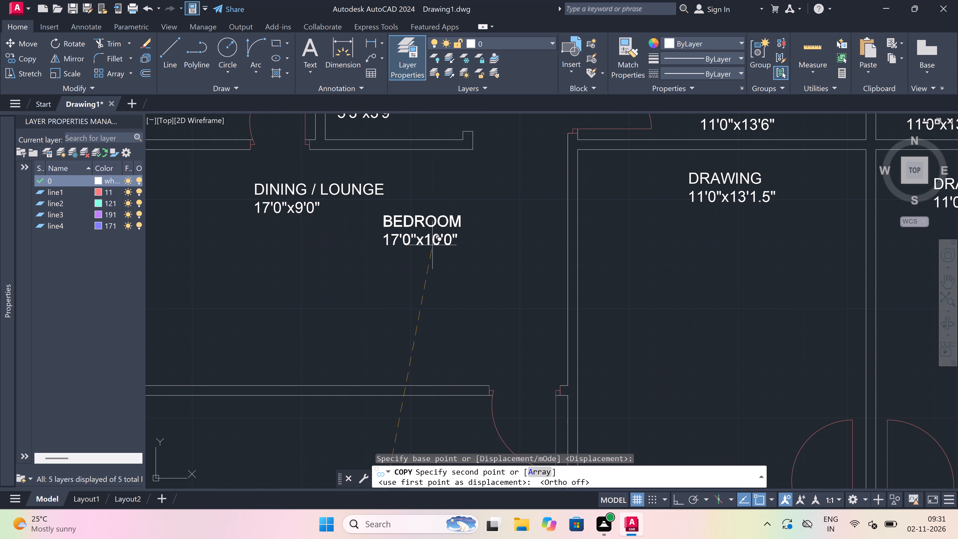
scroll(434, 246, down, 1)
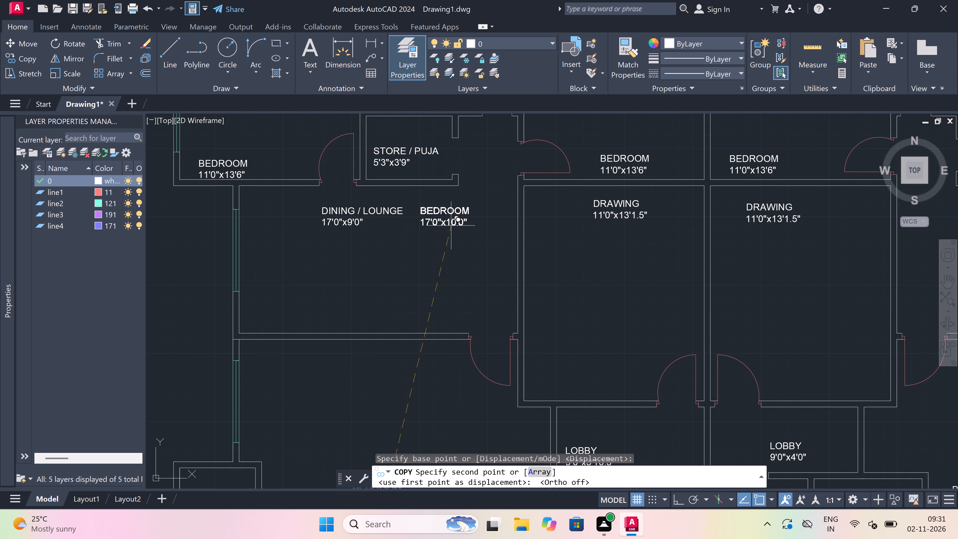
click(452, 217)
key(Escape)
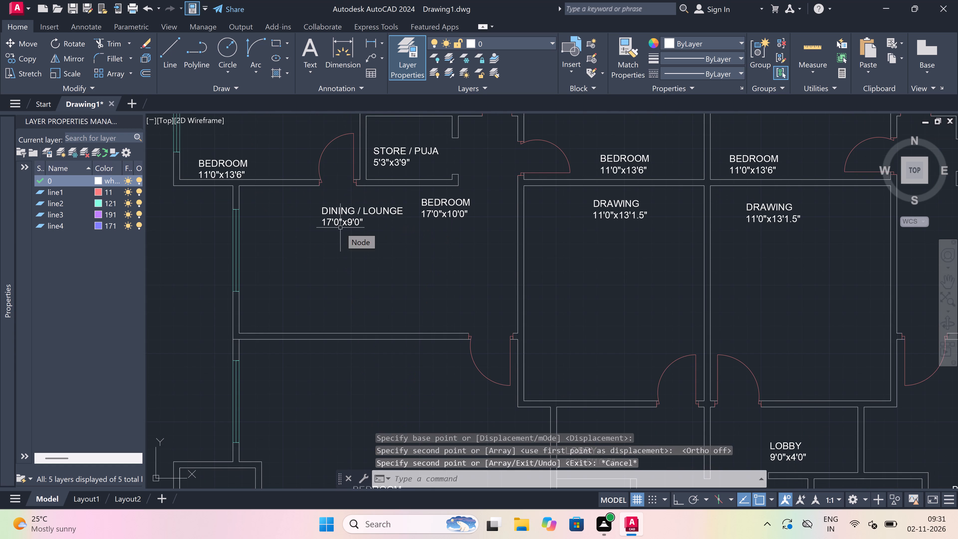
Copy the upper-left unit's DINING / LOUNGE 17'0"x9'0" label into the room directly below, near its upper-left corner.
click(341, 224)
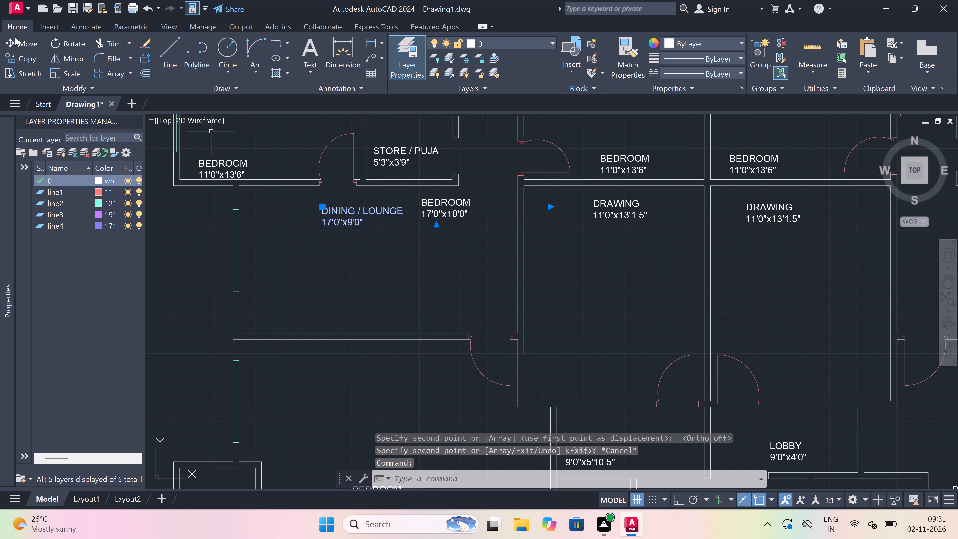
drag(23, 57, 49, 61)
click(23, 58)
click(343, 211)
scroll(345, 210, down, 2)
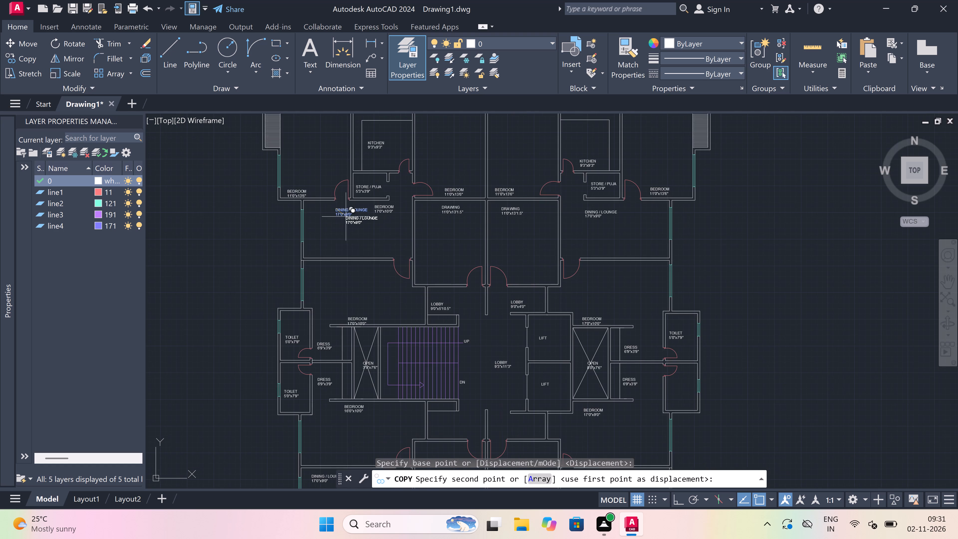
scroll(340, 267, up, 2)
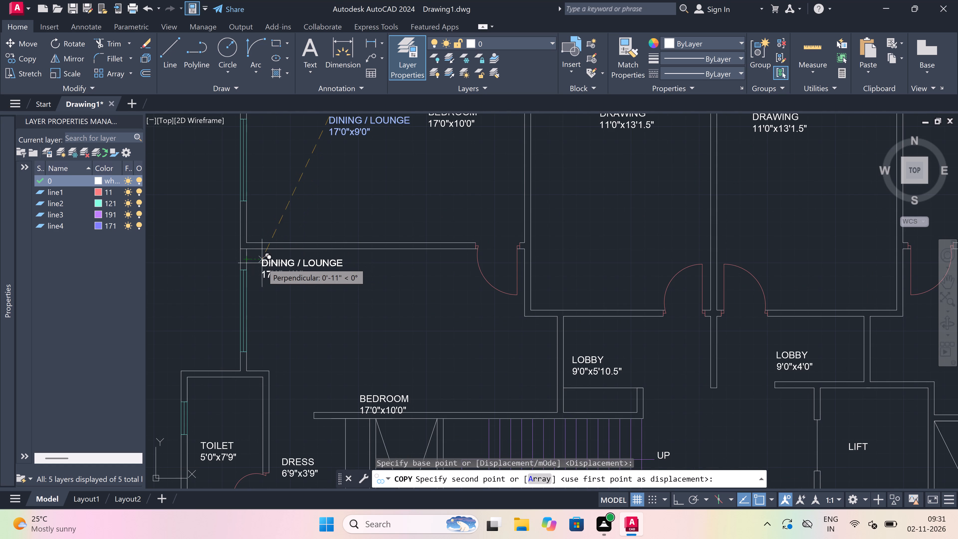
click(280, 268)
key(Escape)
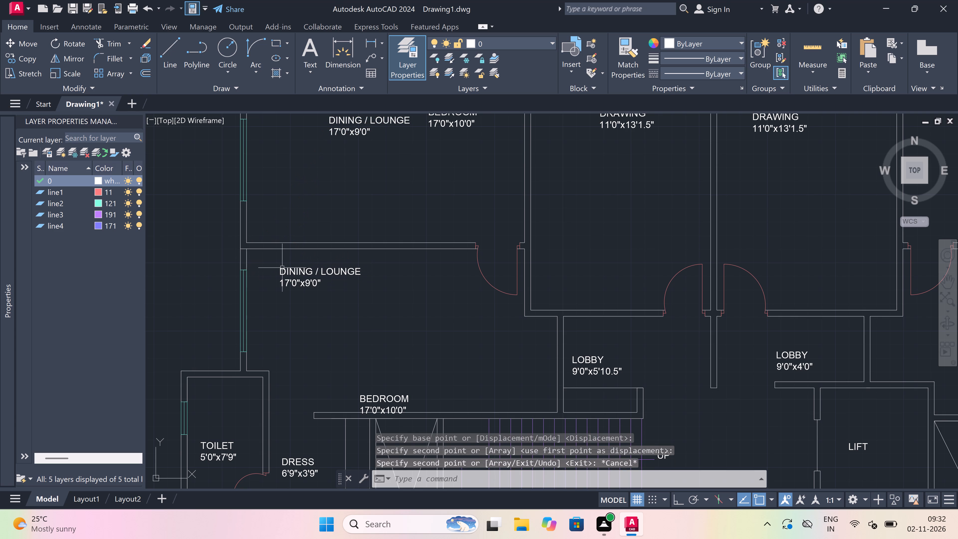
Delete the original BEDROOM 17'0"x10'0" label overlapping the wall above the open shaft in the upper-left unit.
scroll(282, 268, down, 3)
scroll(308, 314, up, 1)
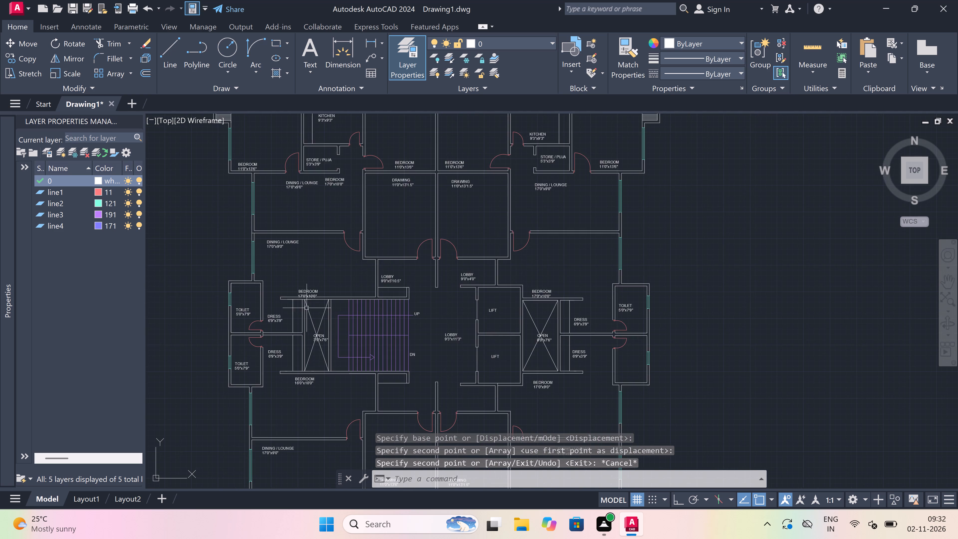
scroll(307, 308, up, 1)
scroll(300, 280, up, 1)
click(300, 280)
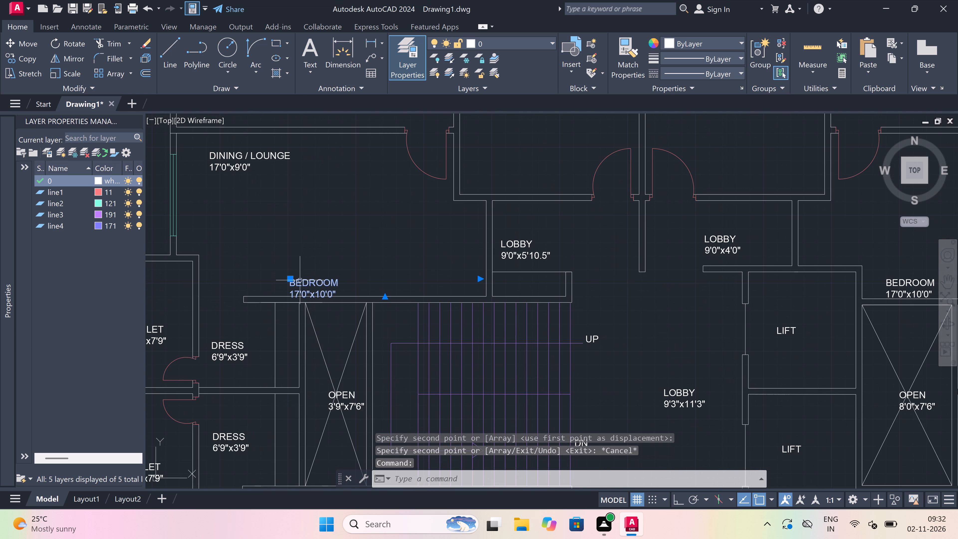
key(Delete)
Delete the original DINING / LOUNGE 17'0"x9'0" label beside the copied BEDROOM label in the upper-left unit.
scroll(300, 280, down, 4)
scroll(300, 240, up, 1)
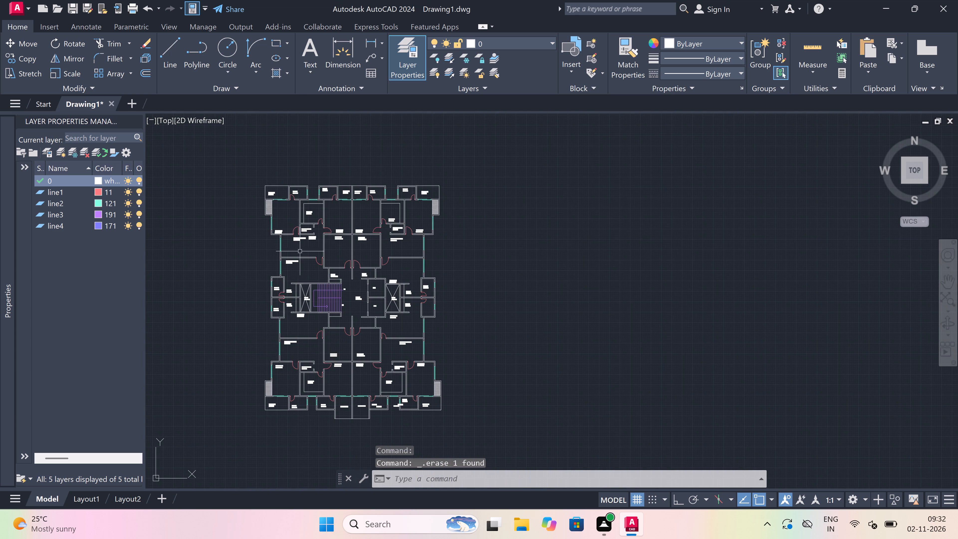
scroll(300, 241, up, 3)
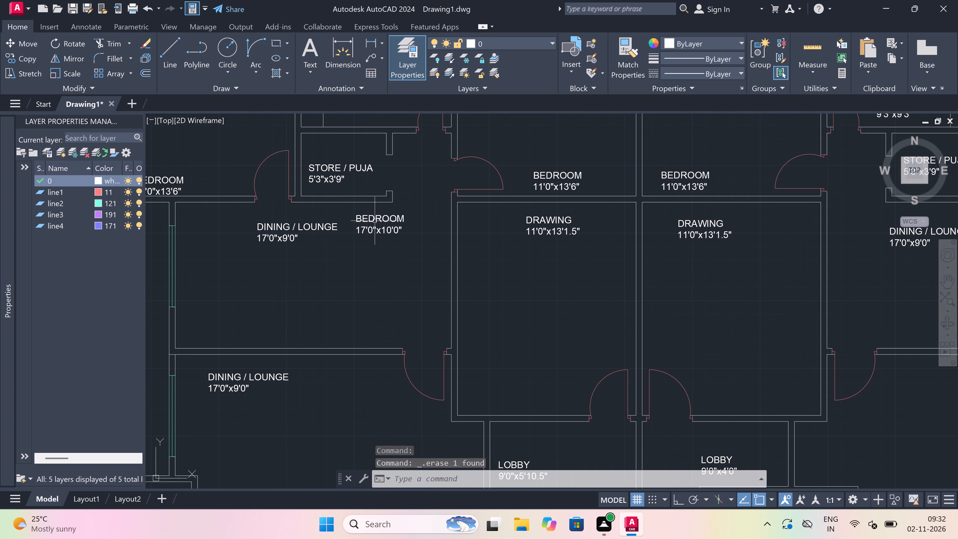
click(375, 221)
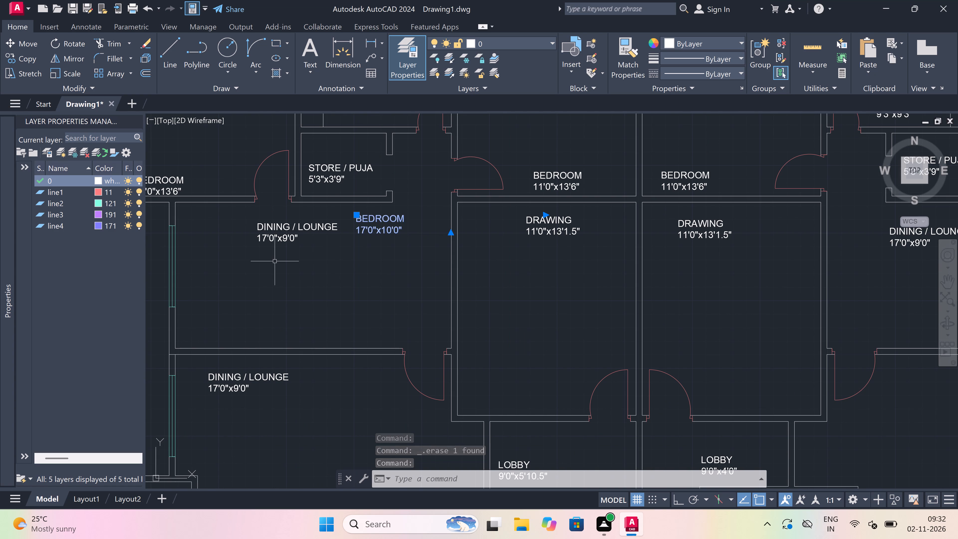
key(Escape)
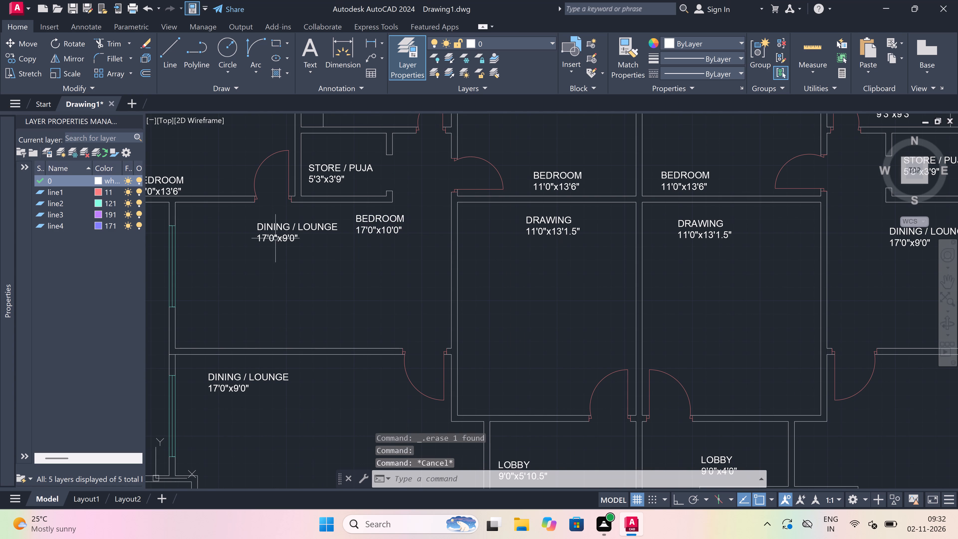
click(269, 225)
key(Delete)
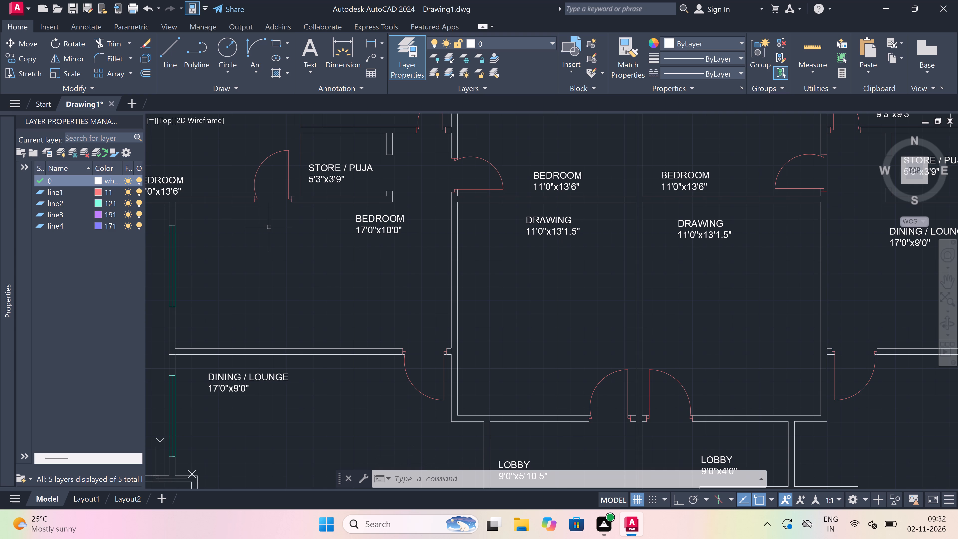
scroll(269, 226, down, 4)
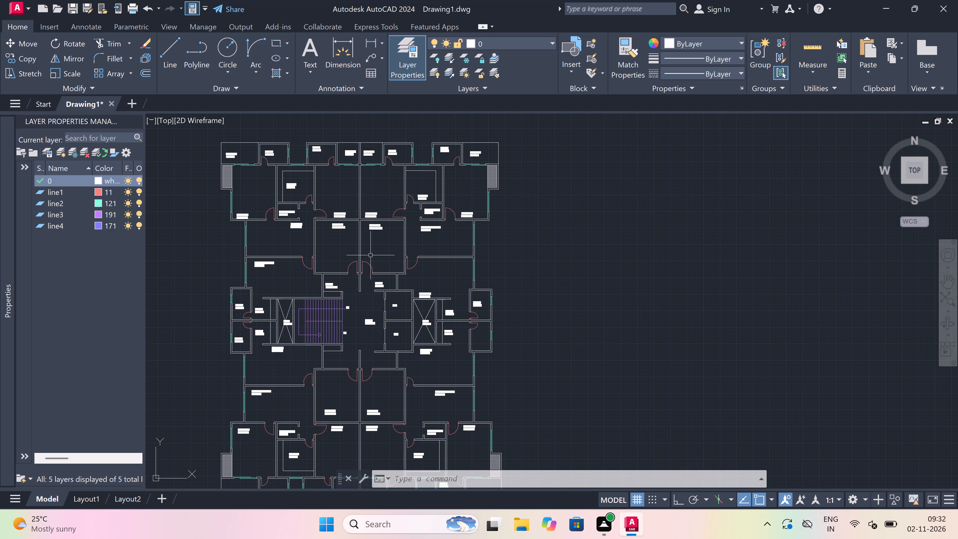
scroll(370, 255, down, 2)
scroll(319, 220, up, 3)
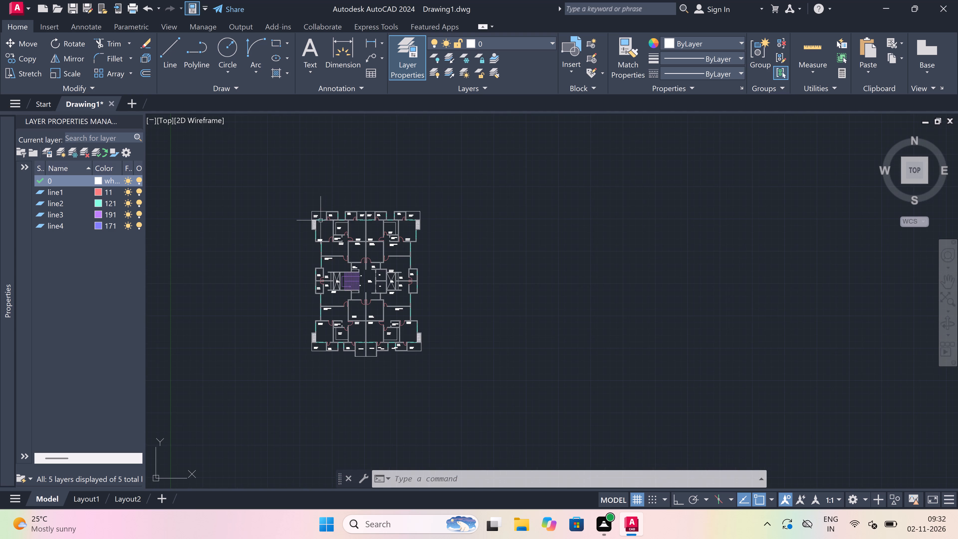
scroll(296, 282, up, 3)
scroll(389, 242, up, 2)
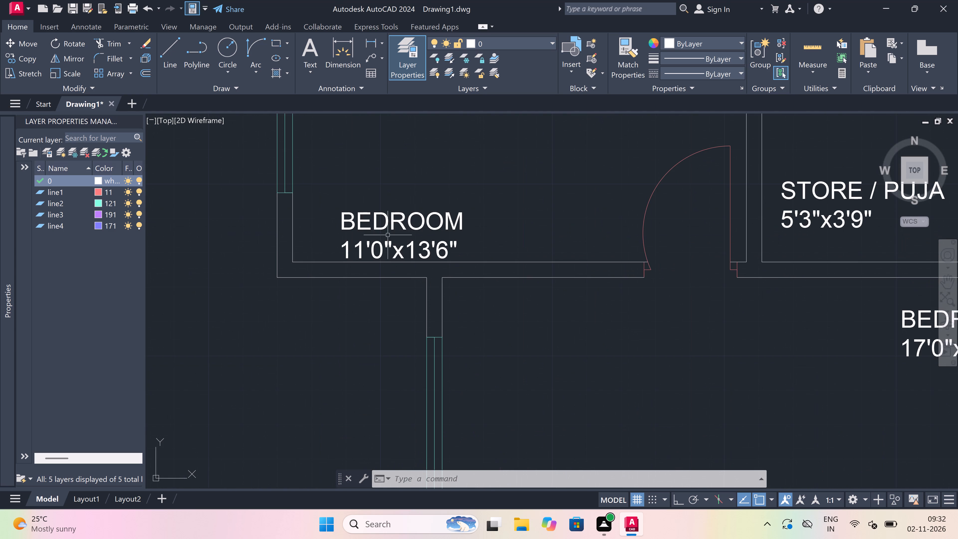
Move the BEDROOM 11'0"x13'6" label beside the upper-left unit's STORE / PUJA slightly up, away from the wall below it.
click(388, 232)
click(340, 216)
drag(342, 215, 342, 210)
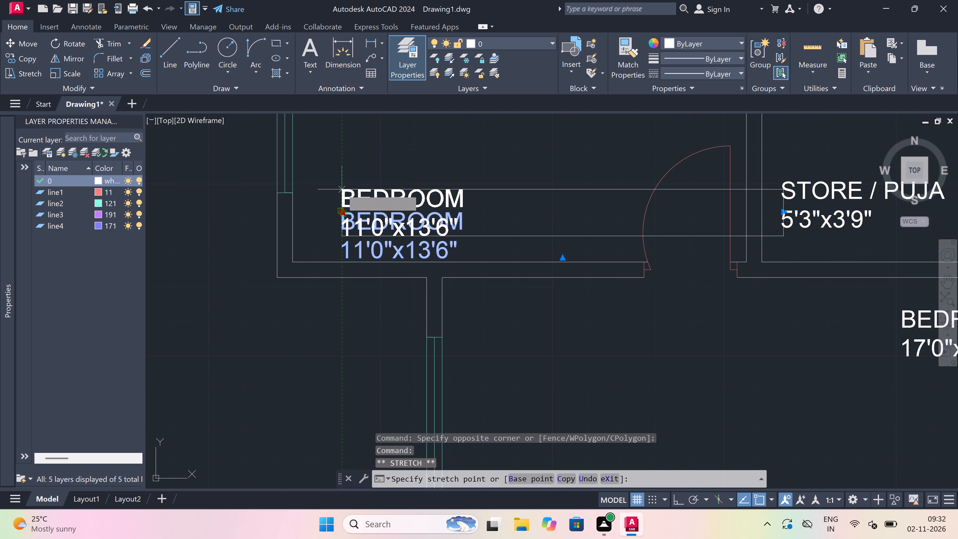
click(339, 194)
key(Escape)
scroll(284, 248, down, 4)
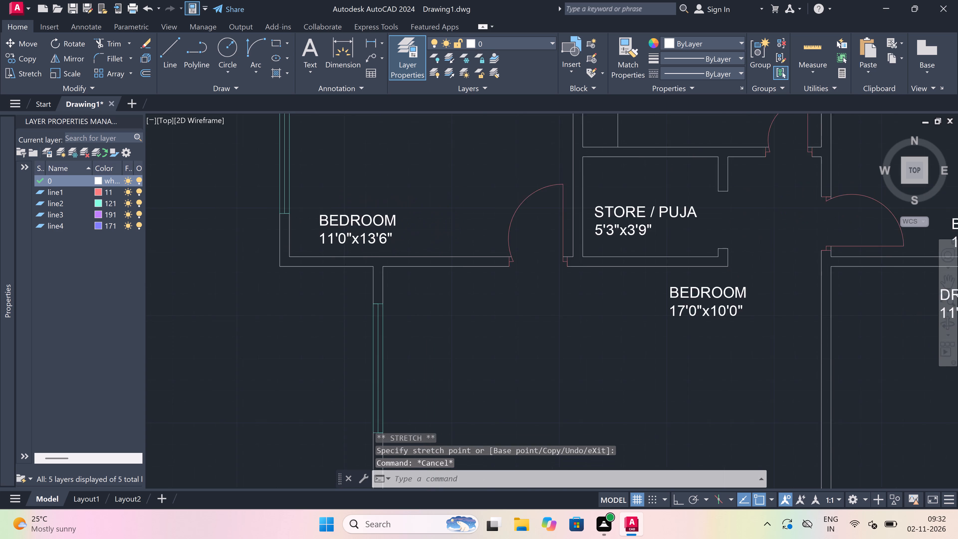
Check the room labels and their placement across the upper two units and the central core.
scroll(284, 248, down, 3)
scroll(312, 239, up, 4)
scroll(384, 265, up, 1)
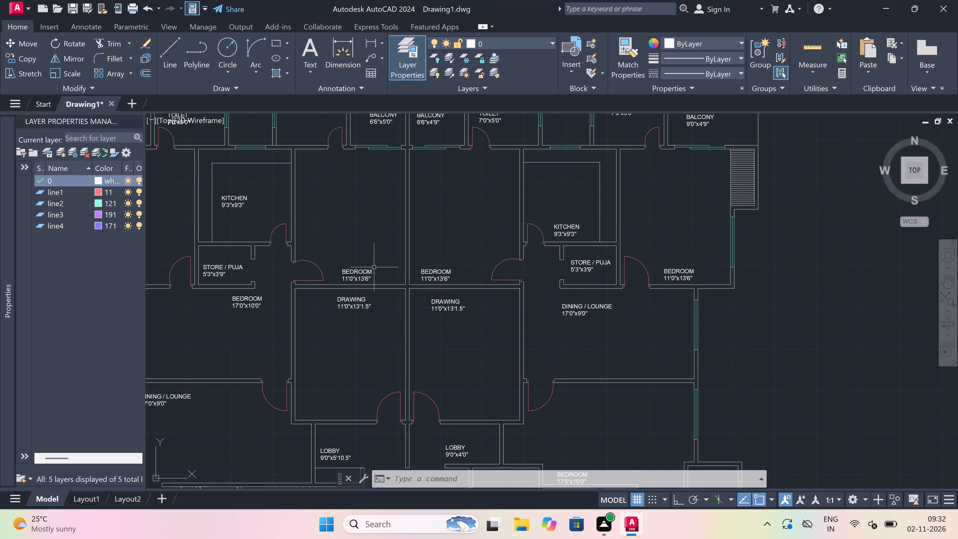
scroll(374, 267, down, 3)
scroll(428, 314, up, 3)
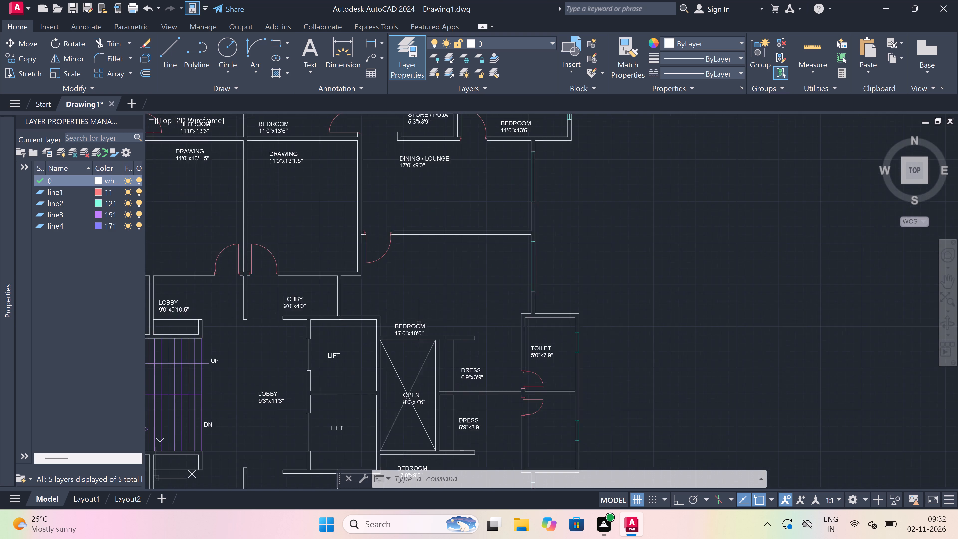
scroll(419, 323, up, 1)
scroll(417, 323, down, 2)
scroll(411, 236, up, 1)
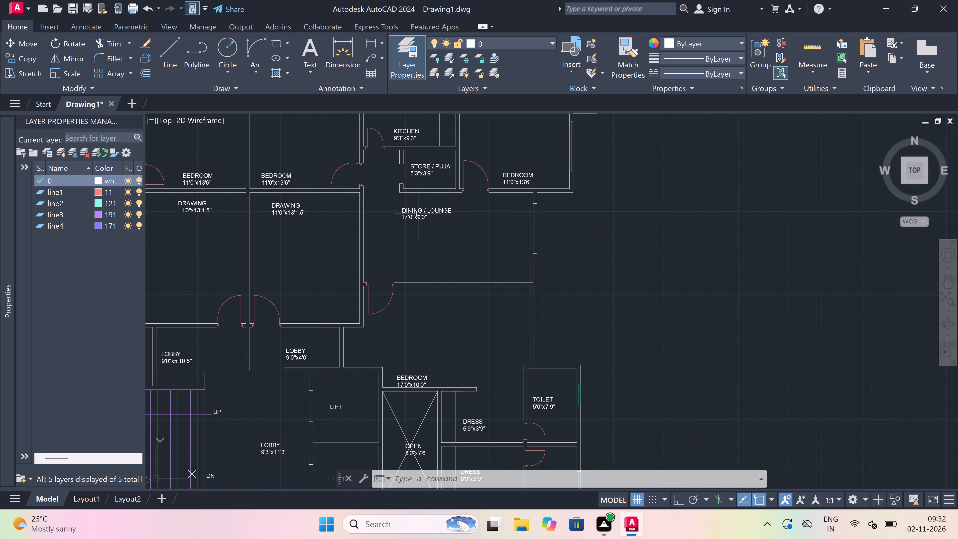
scroll(410, 310, down, 2)
scroll(239, 276, up, 2)
scroll(336, 274, down, 1)
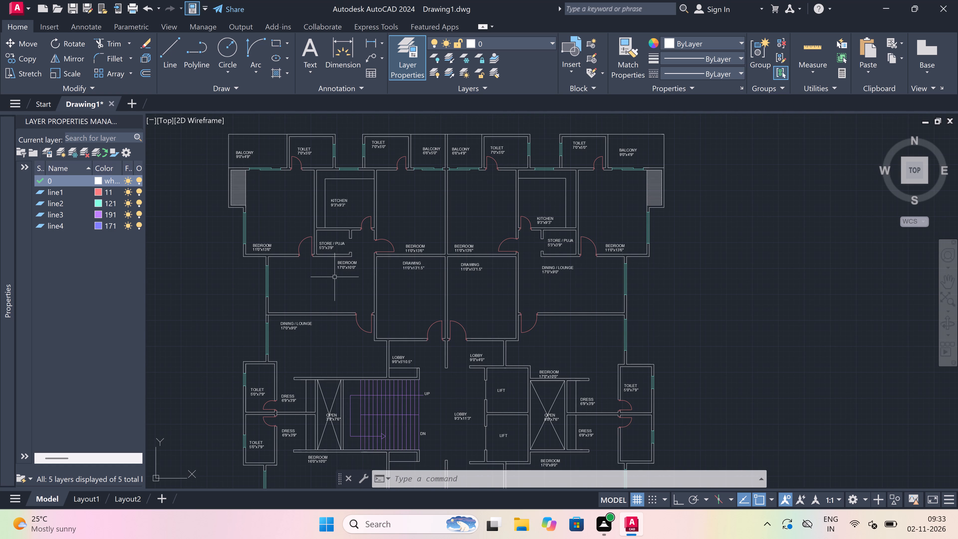
Move the upper-left unit's DINING / LOUNGE 17'0"x9'0" label up into the dining room, near its upper-left corner beside the BEDROOM label.
scroll(236, 345, up, 1)
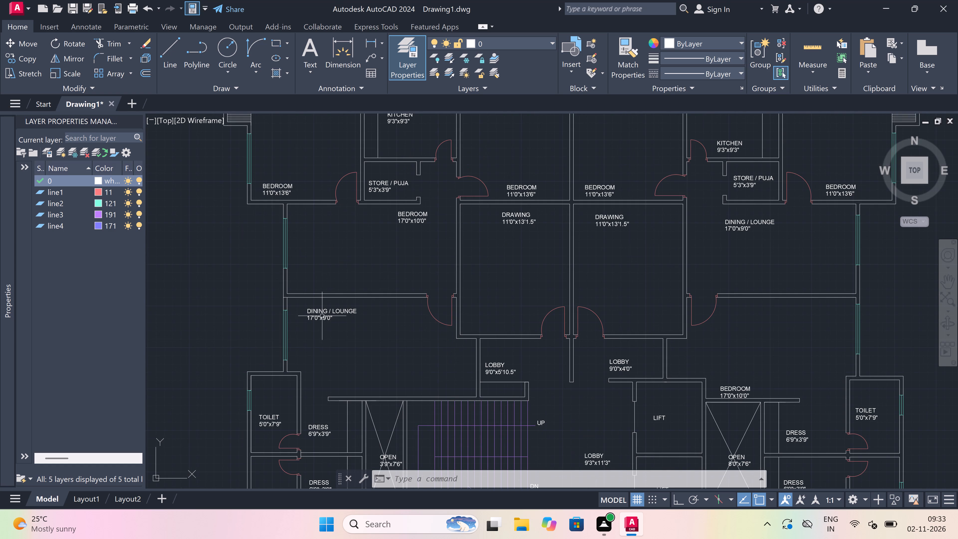
scroll(322, 316, up, 1)
click(317, 312)
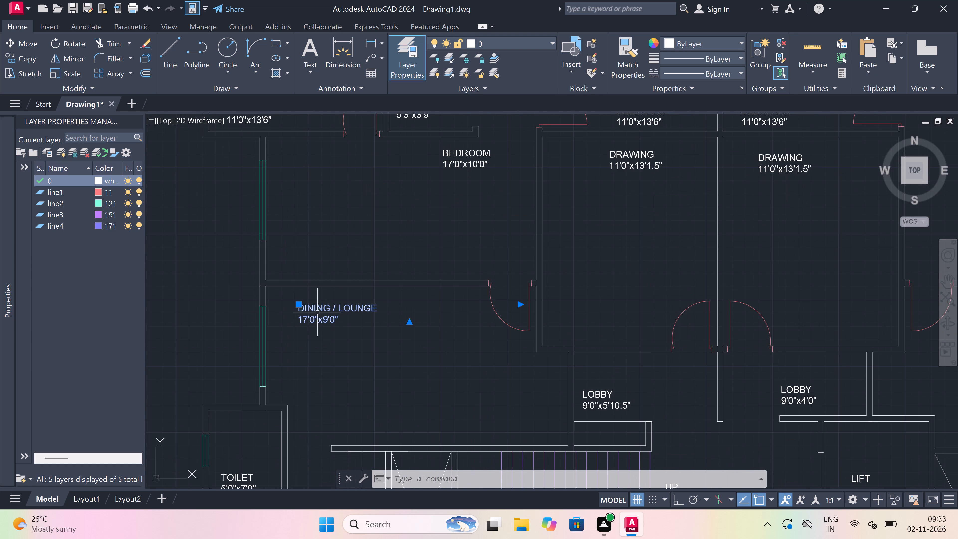
click(296, 304)
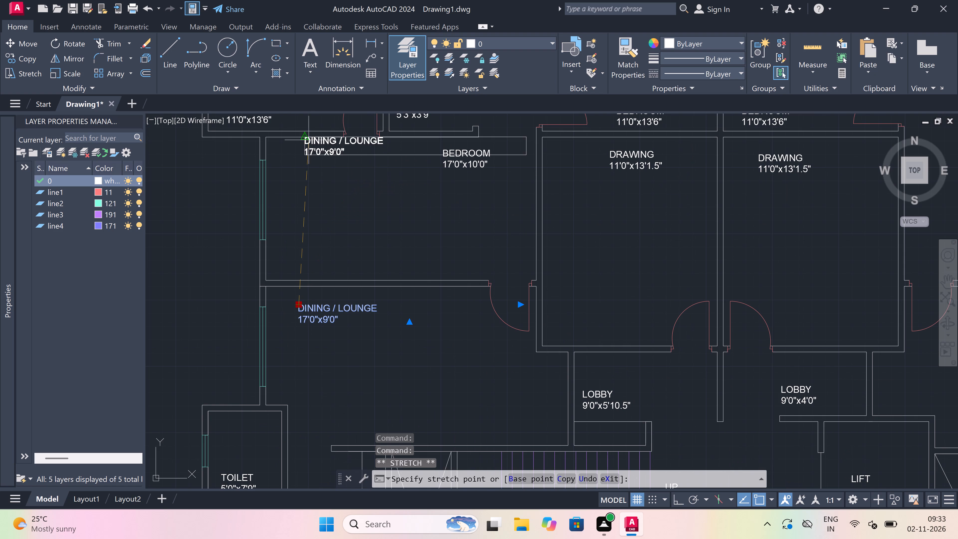
click(292, 151)
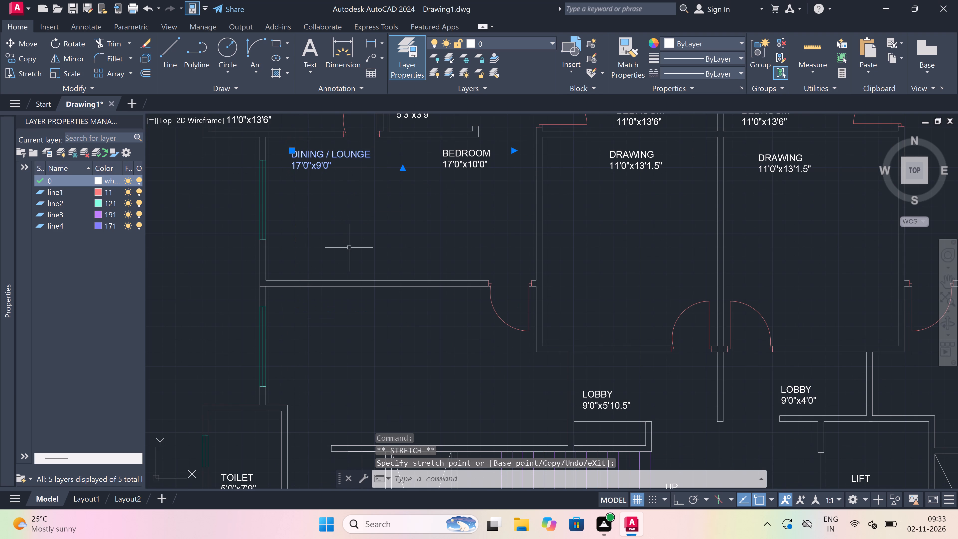
key(Escape)
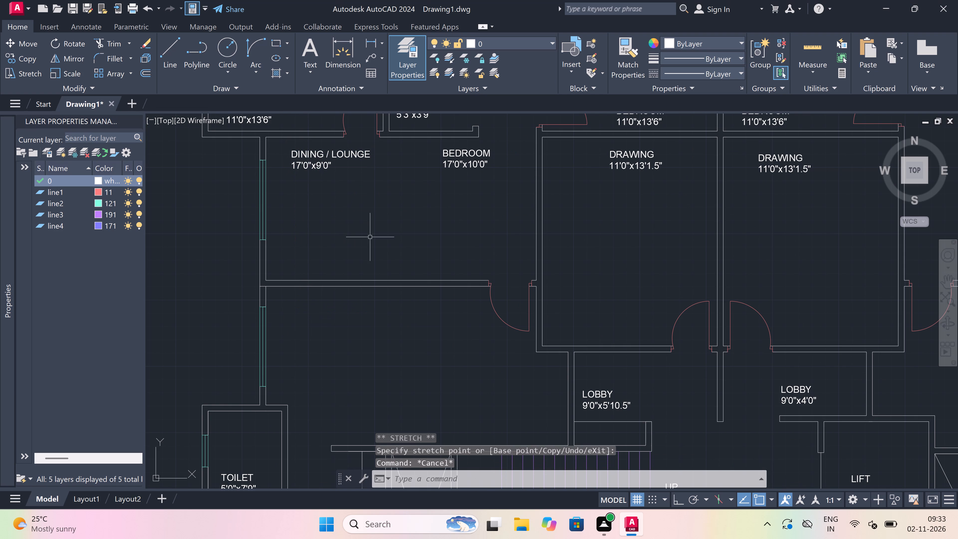
Move the BEDROOM 17'0"x10'0" label from the upper-left unit's dining room into the room directly below, near its upper-left corner.
click(454, 153)
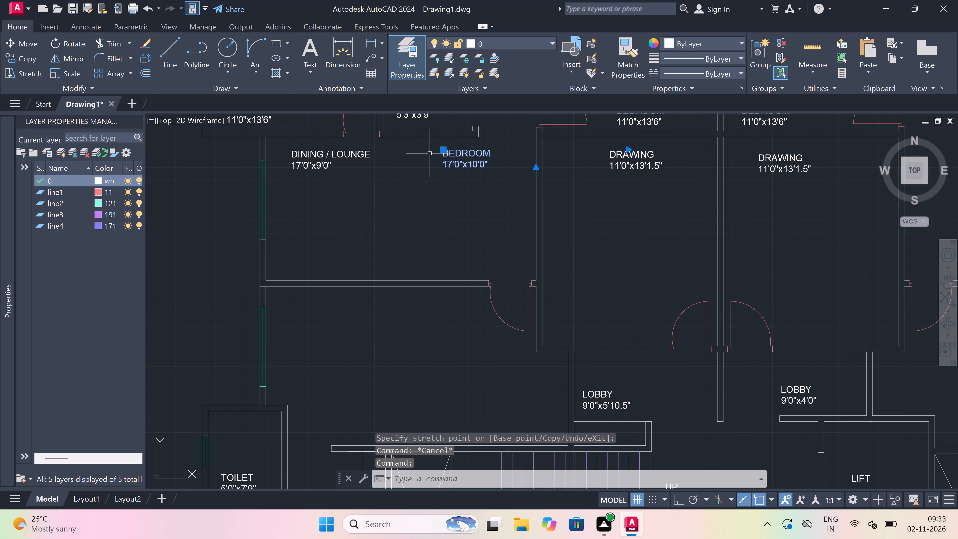
click(446, 150)
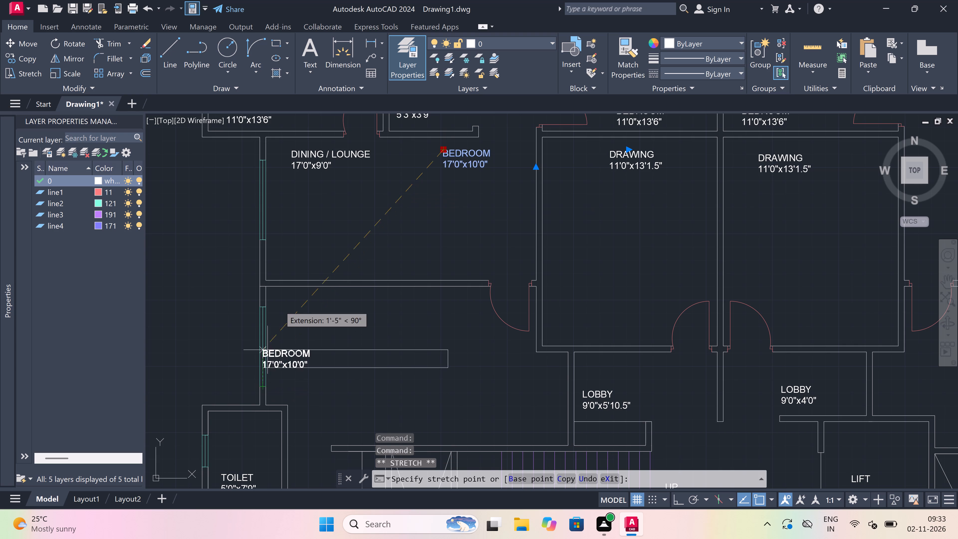
scroll(276, 291, up, 3)
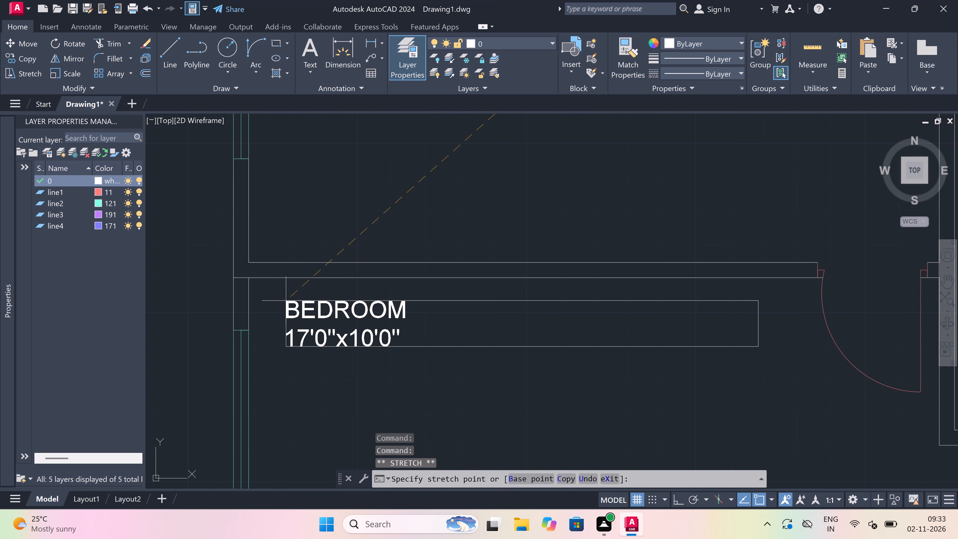
click(287, 301)
key(Escape)
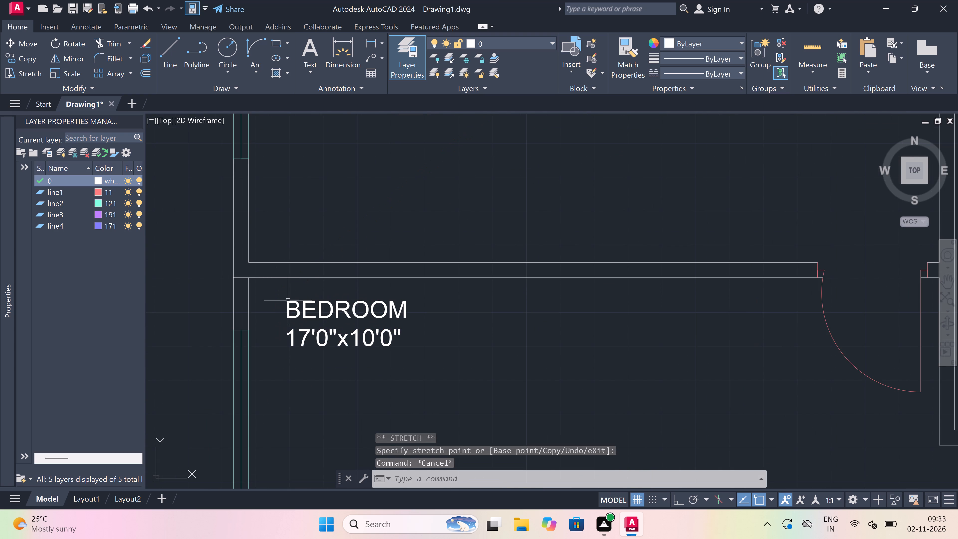
Trim the line crossing the outer wall where the dining room's lower wall meets it, beside the BEDROOM 17'0"x10'0" label.
scroll(288, 300, up, 1)
scroll(289, 299, down, 4)
scroll(290, 296, up, 2)
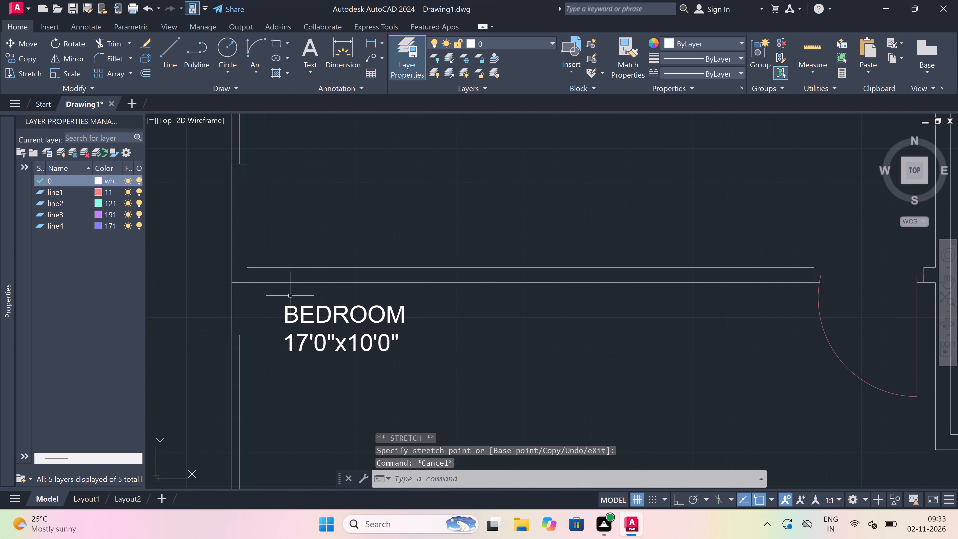
text(TR)
key(space)
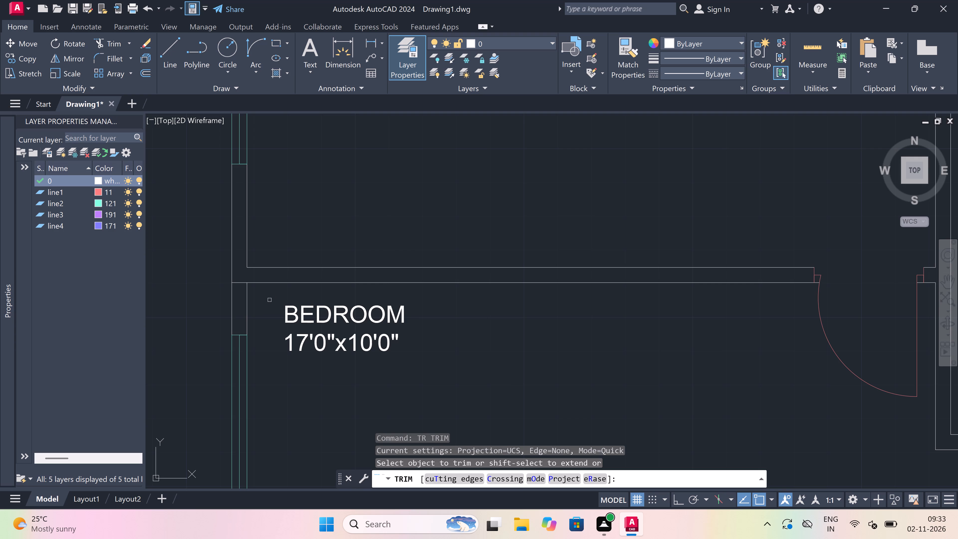
scroll(252, 285, up, 2)
click(225, 281)
click(225, 269)
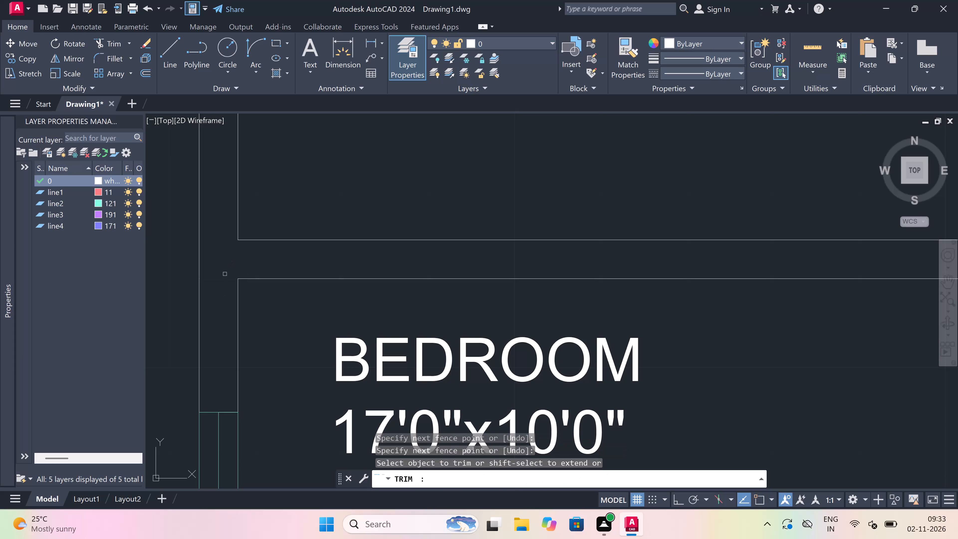
key(Escape)
Review the overall floor plan and the labels around the staircase and lift core.
scroll(246, 261, down, 4)
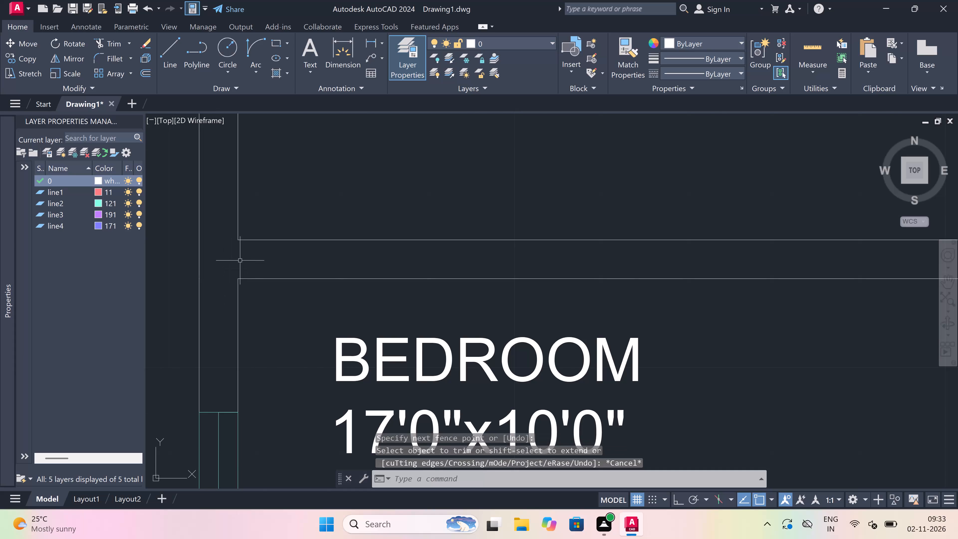
scroll(272, 267, down, 3)
scroll(381, 255, down, 2)
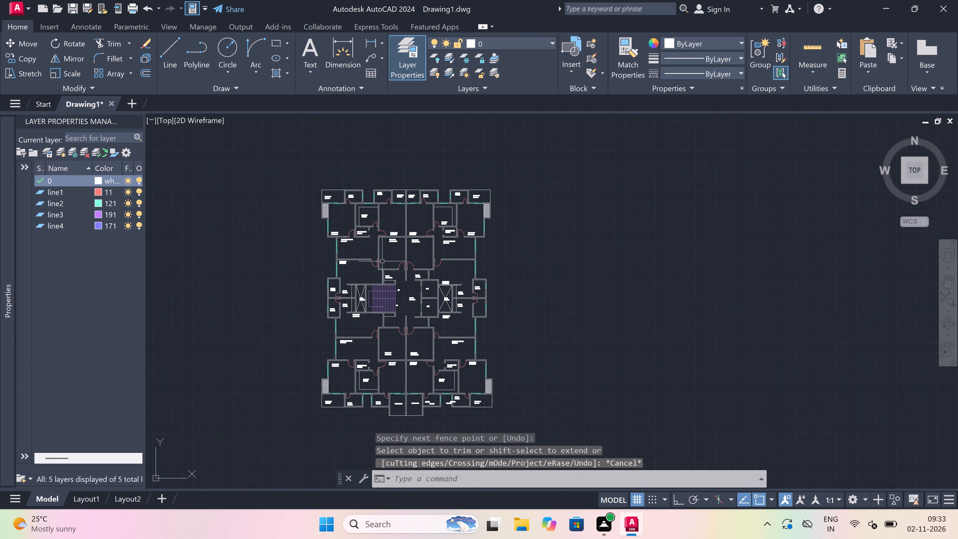
scroll(390, 278, up, 3)
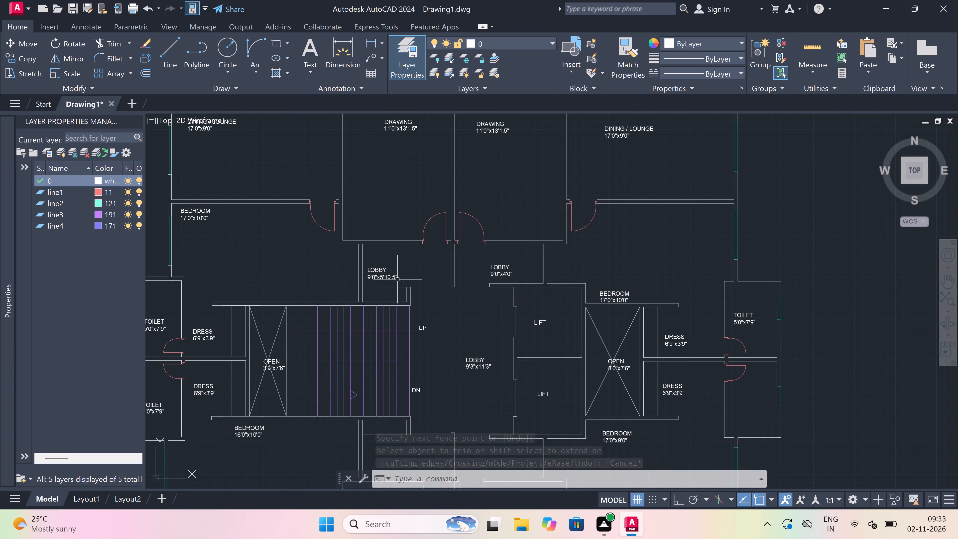
scroll(403, 278, down, 1)
scroll(429, 281, down, 3)
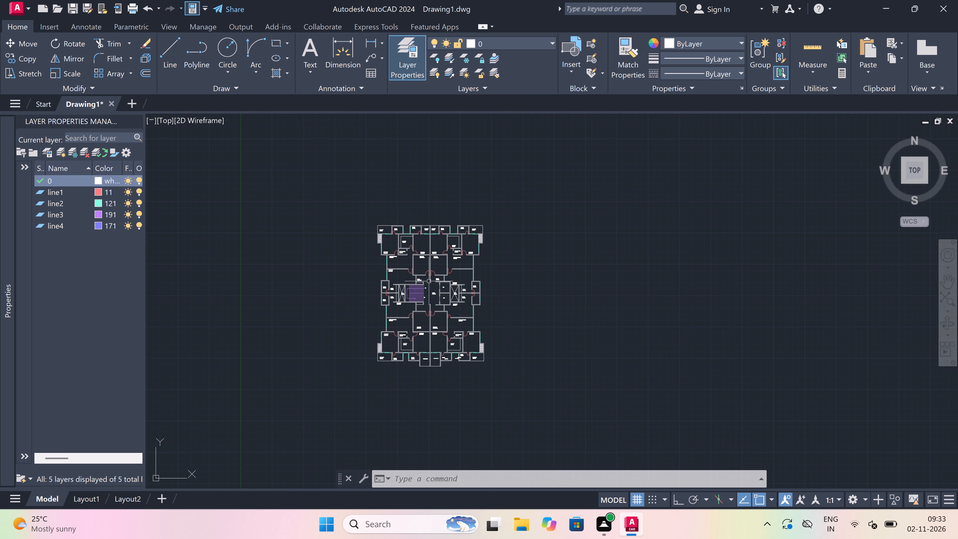
Add the multiline text title FIRST FLOOR PLAN in the empty space below the lower units.
scroll(441, 405, up, 2)
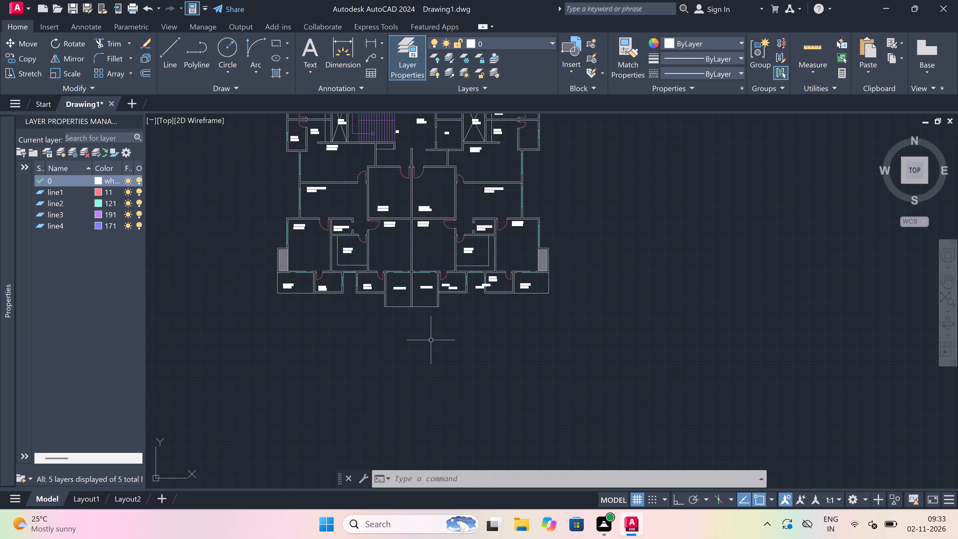
scroll(431, 340, up, 1)
scroll(431, 340, down, 1)
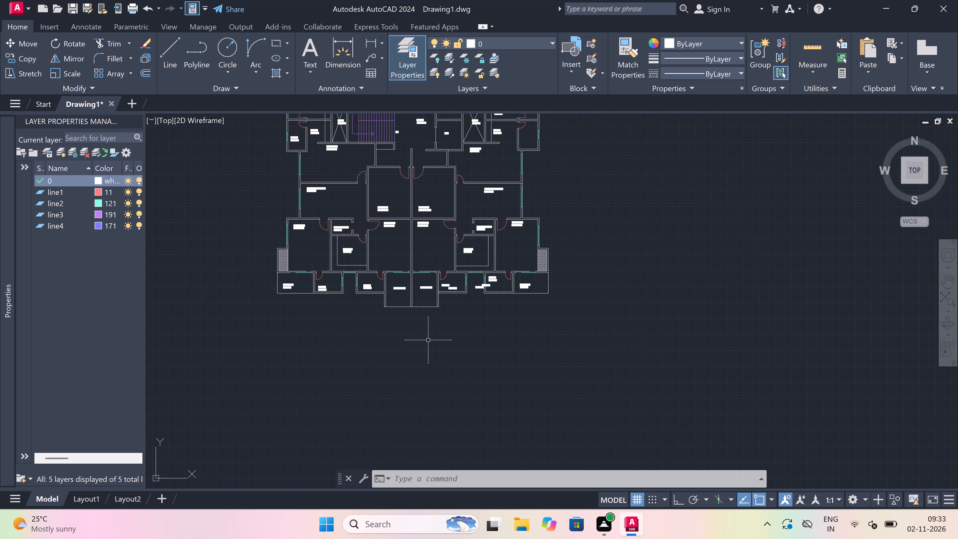
text(MT)
key(space)
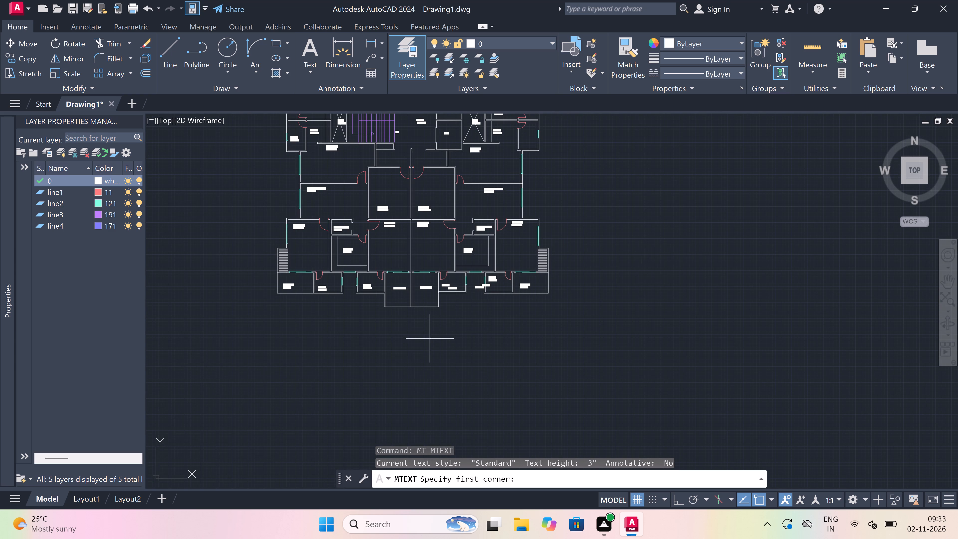
scroll(413, 323, up, 2)
drag(180, 320, 210, 320)
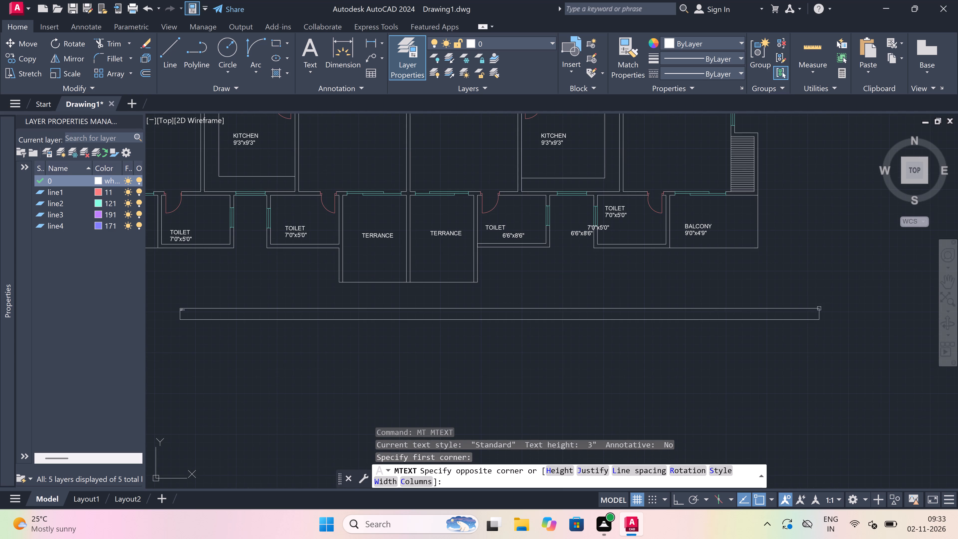
click(820, 307)
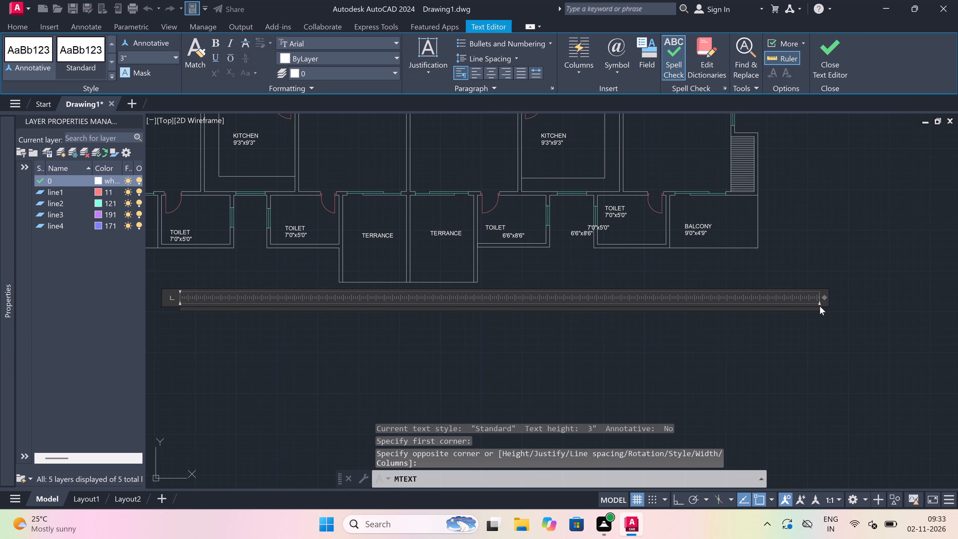
text(FIRST FLOOR PLAN)
key(space)
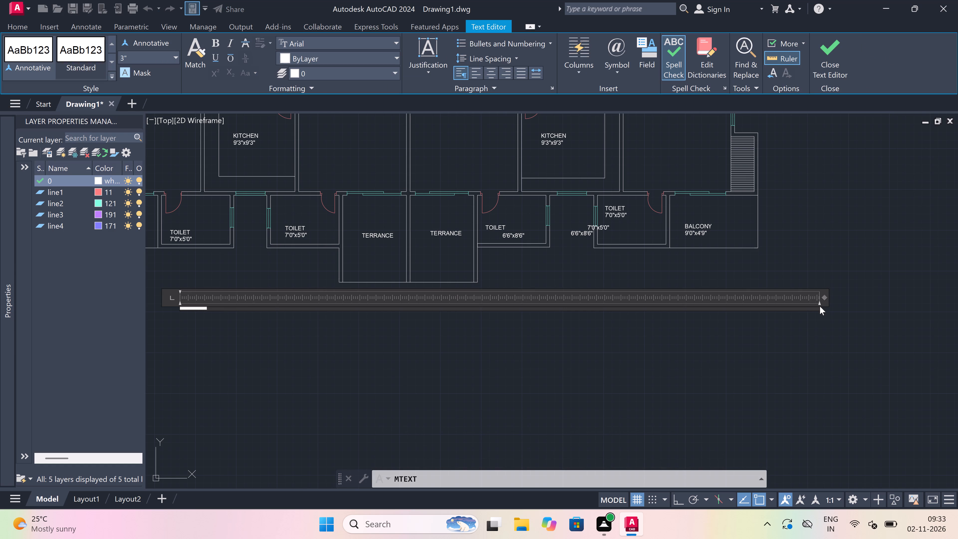
scroll(815, 312, down, 3)
scroll(670, 341, up, 5)
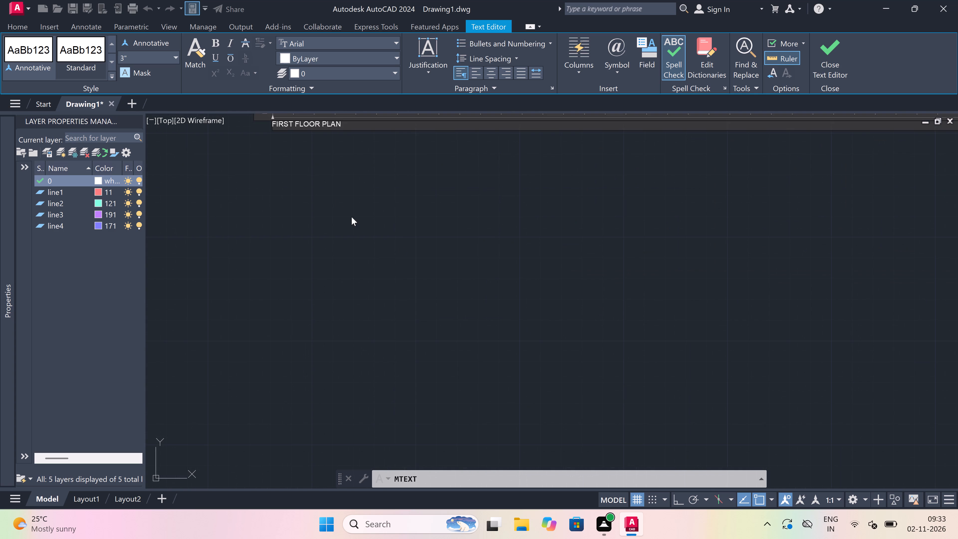
scroll(335, 199, down, 4)
scroll(345, 189, up, 6)
click(327, 256)
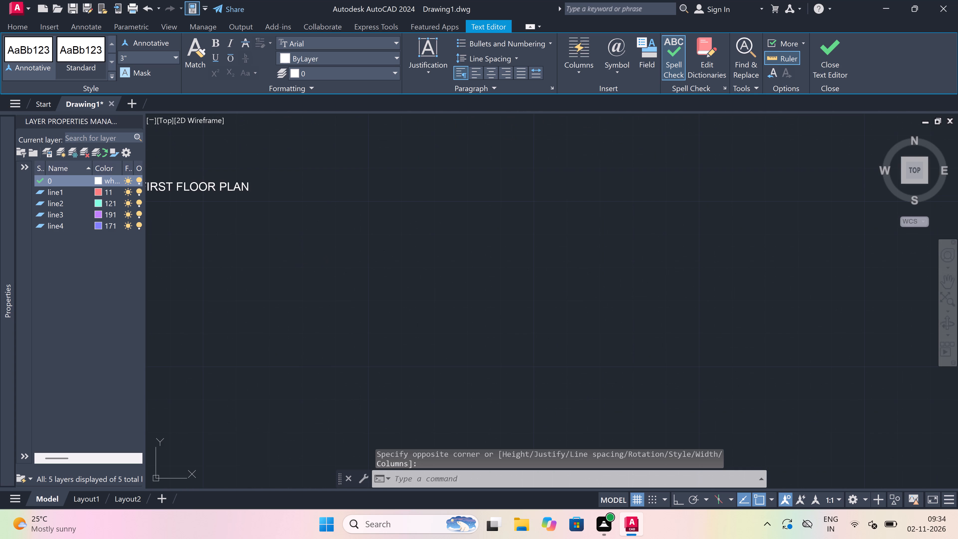
Set the FIRST FLOOR PLAN title's text height to 1.5'.
scroll(358, 254, down, 4)
click(357, 189)
click(240, 231)
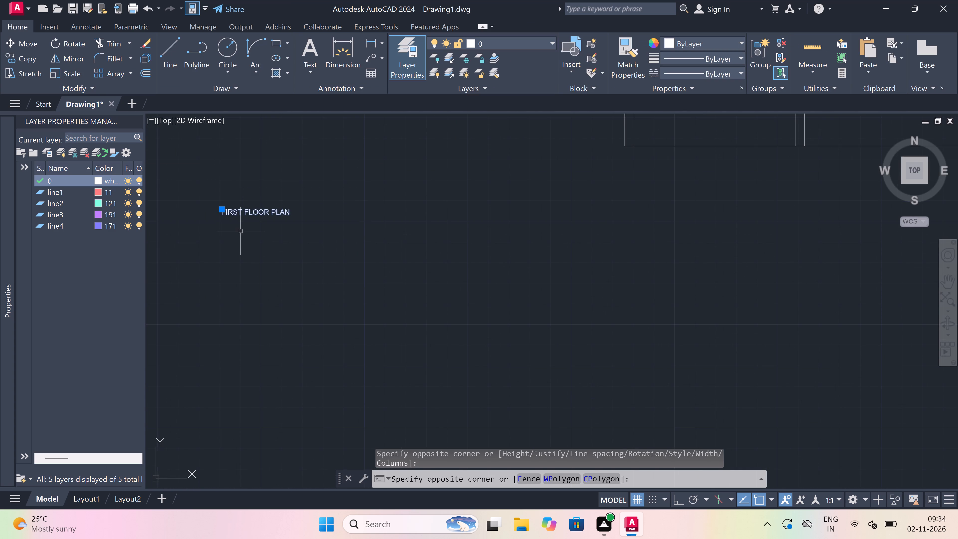
right_click(266, 272)
click(353, 490)
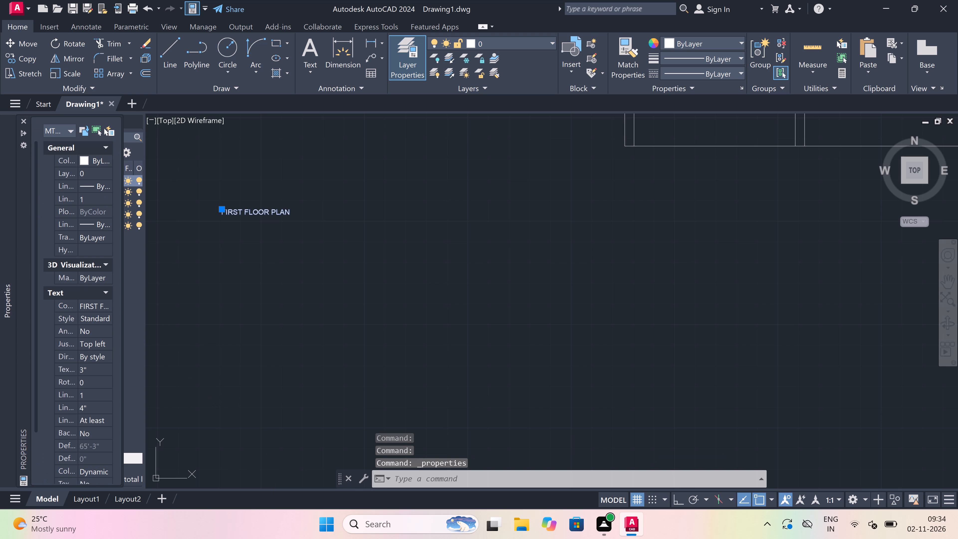
drag(96, 365, 96, 370)
key(BackSpace)
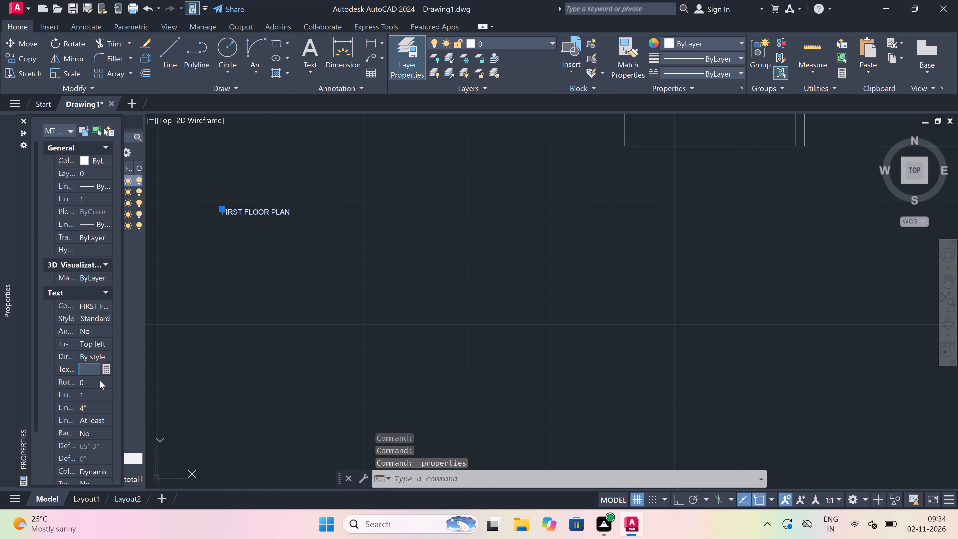
text(1.5')
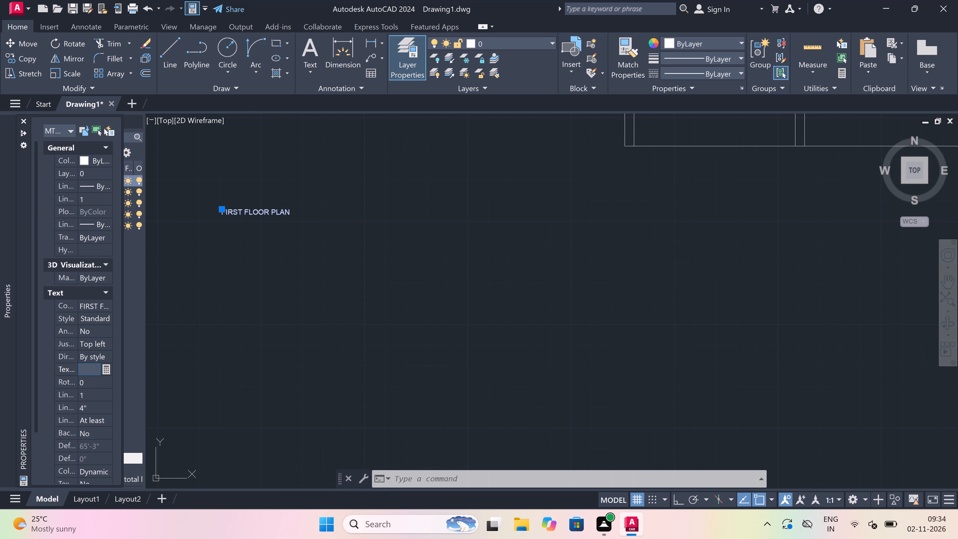
click(413, 239)
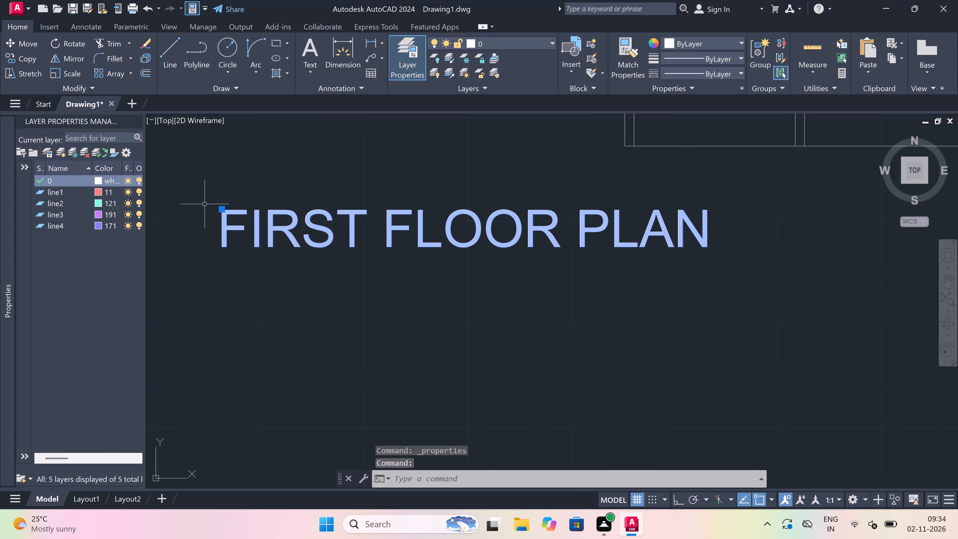
Move the FIRST FLOOR PLAN title so it sits centrally just below the two TERRANCE rooms of the lower units.
click(220, 214)
click(219, 211)
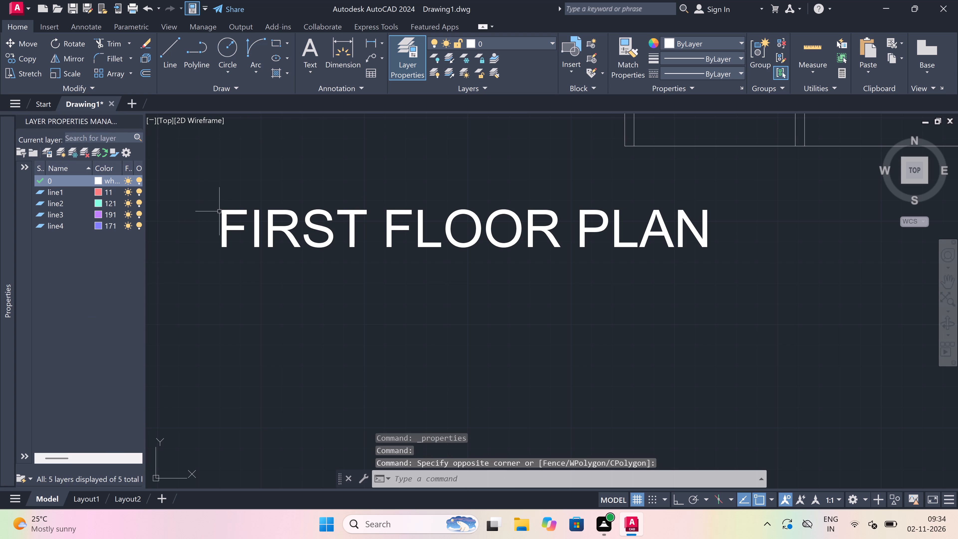
click(219, 211)
click(224, 210)
click(227, 216)
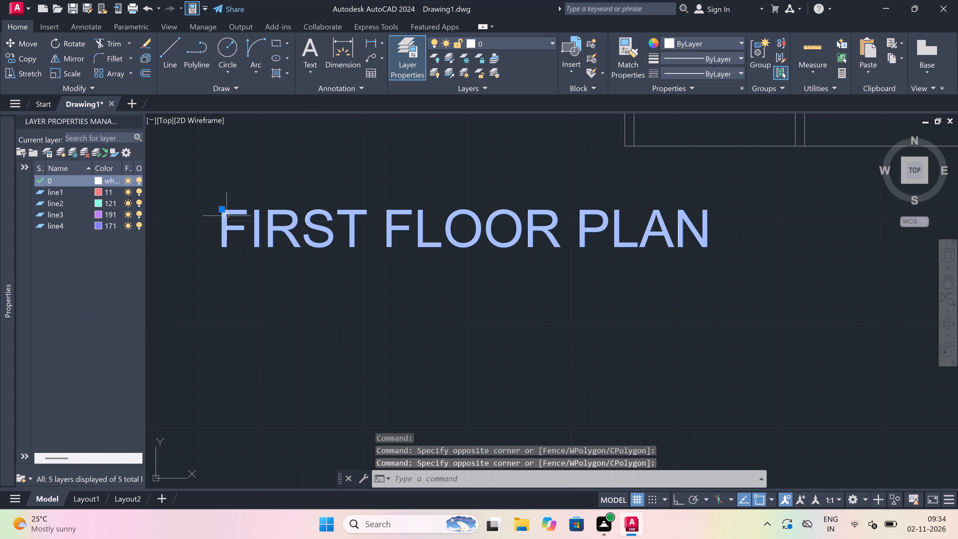
click(225, 208)
scroll(225, 208, down, 3)
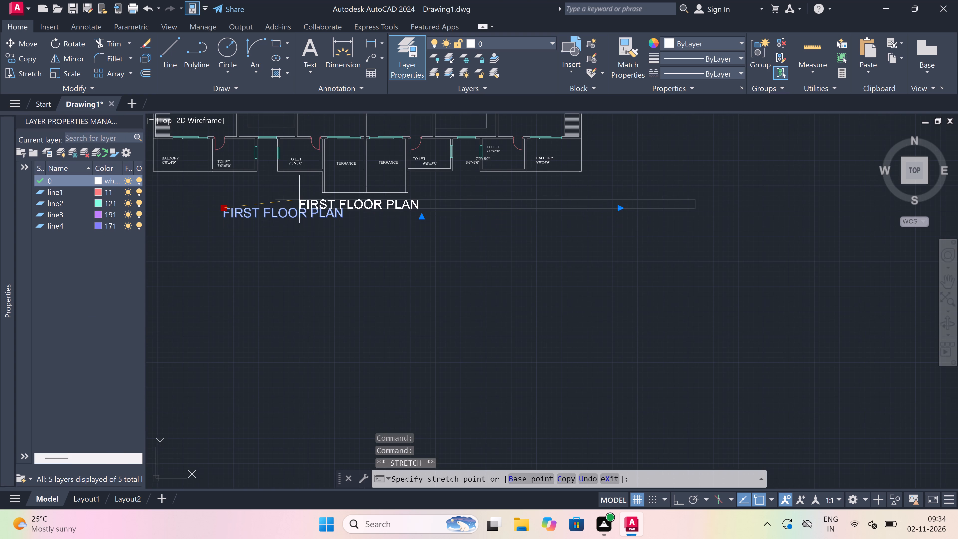
scroll(295, 219, down, 2)
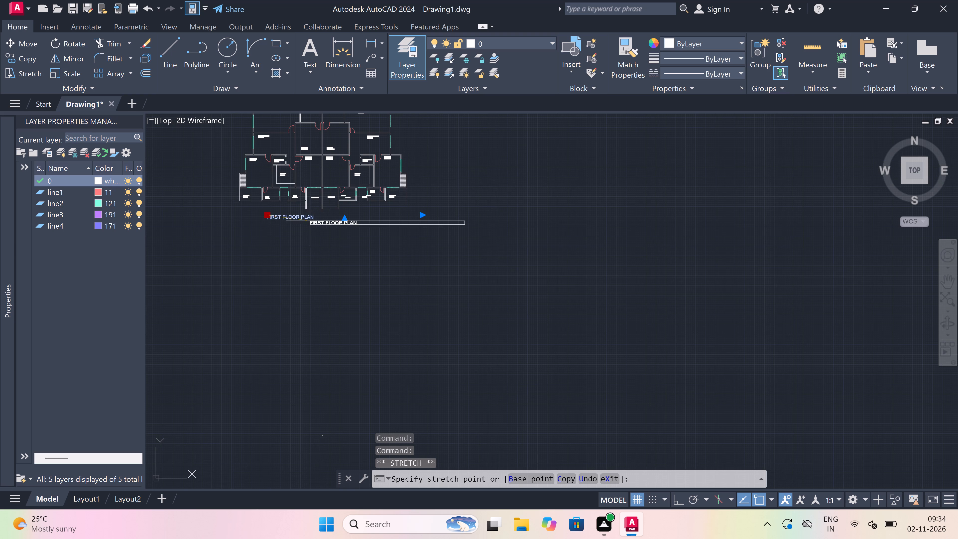
scroll(297, 210, up, 3)
click(324, 242)
scroll(290, 257, down, 3)
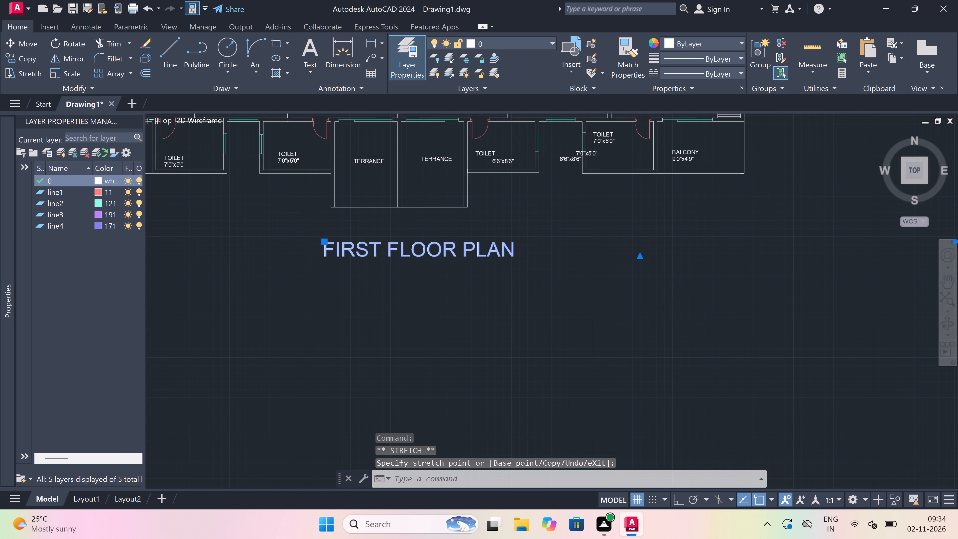
key(Escape)
Draw a rectangular border around the whole floor plan and its FIRST FLOOR PLAN title, leaving a margin on all sides.
scroll(324, 258, down, 4)
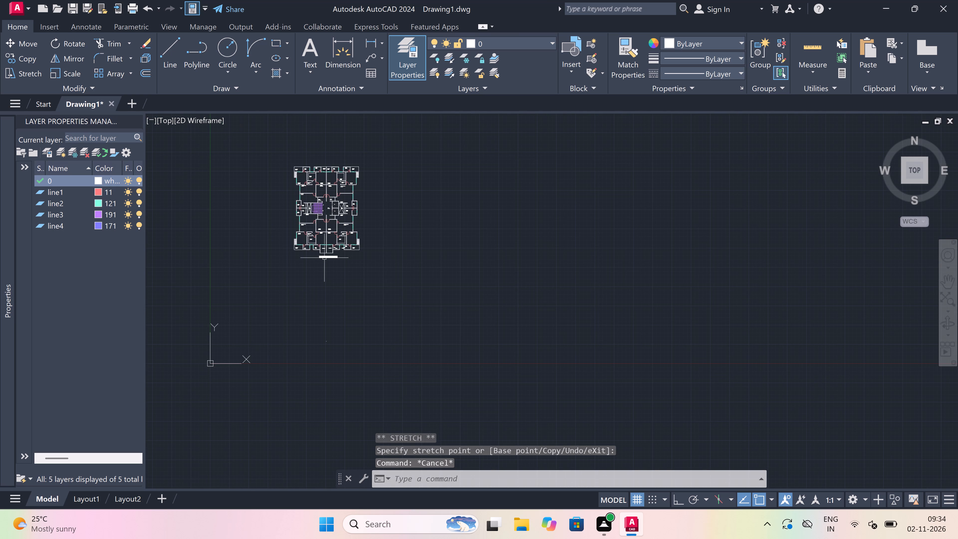
text(REC)
key(space)
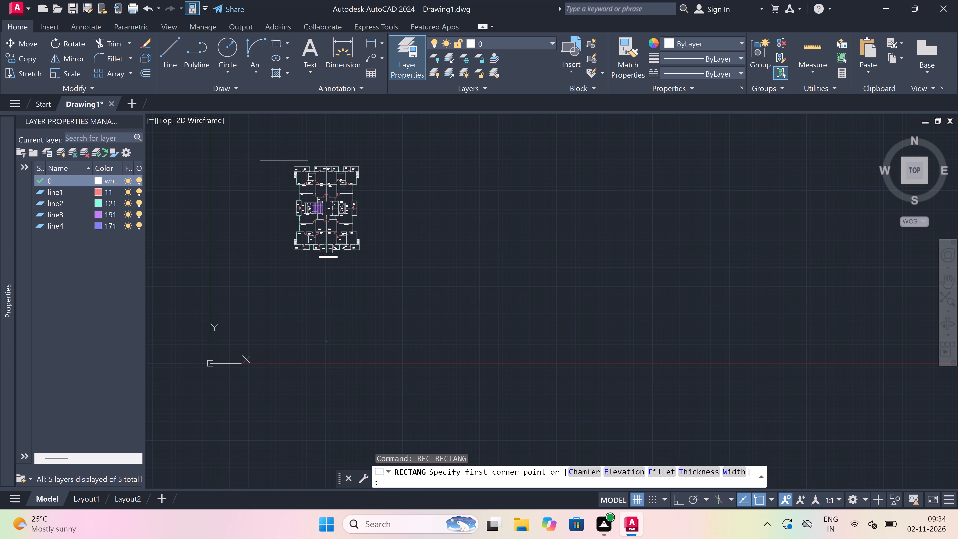
drag(284, 159, 287, 161)
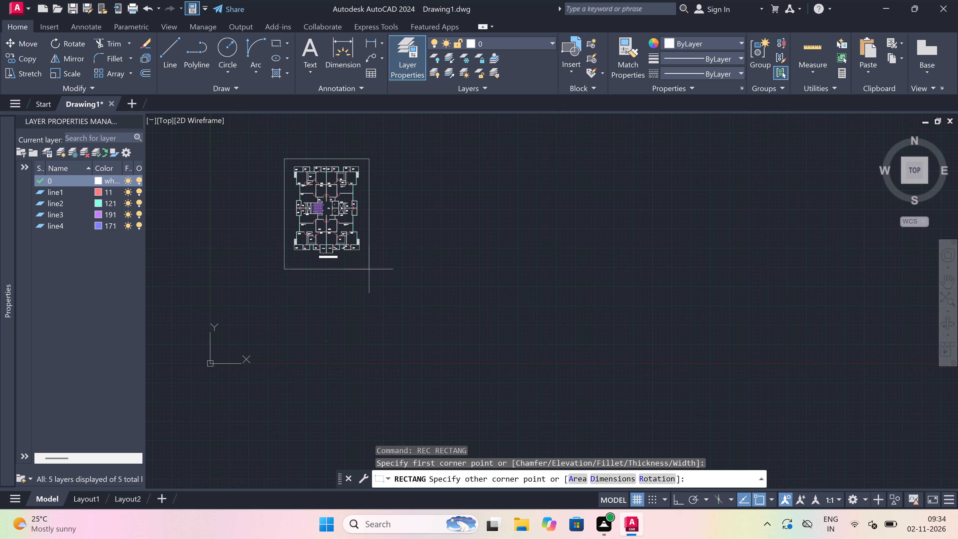
click(370, 263)
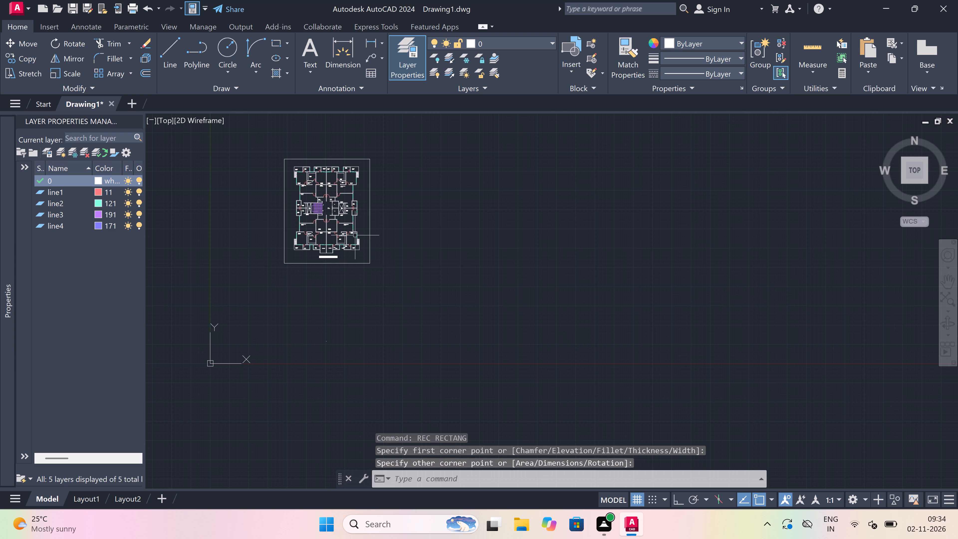
scroll(325, 154, up, 5)
scroll(325, 154, down, 2)
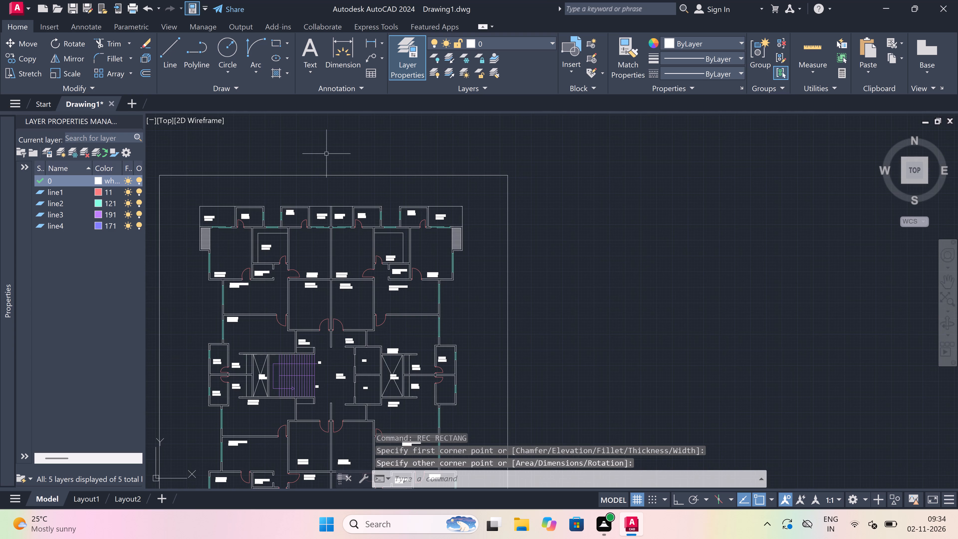
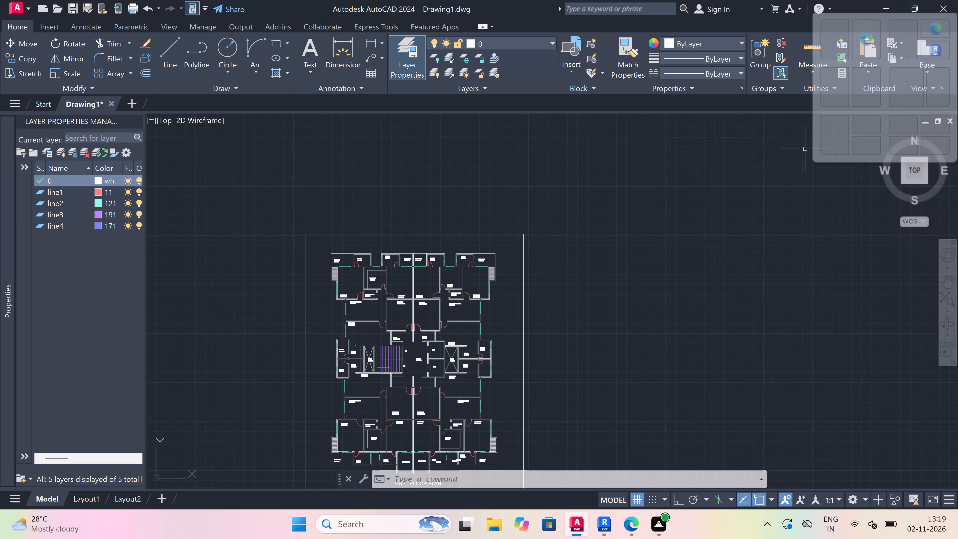
Examine the bordered floor plan's upper units, focusing on the upper-left unit's kitchen and the window wall between its toilets.
scroll(740, 248, down, 3)
scroll(587, 283, up, 1)
scroll(790, 199, up, 4)
scroll(502, 320, down, 5)
scroll(408, 354, up, 3)
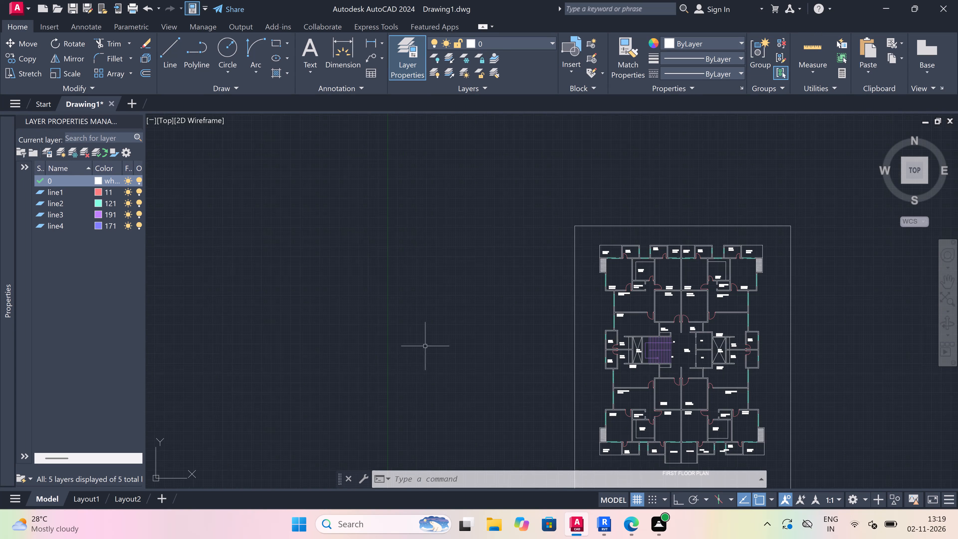
scroll(692, 259, up, 3)
scroll(566, 290, down, 2)
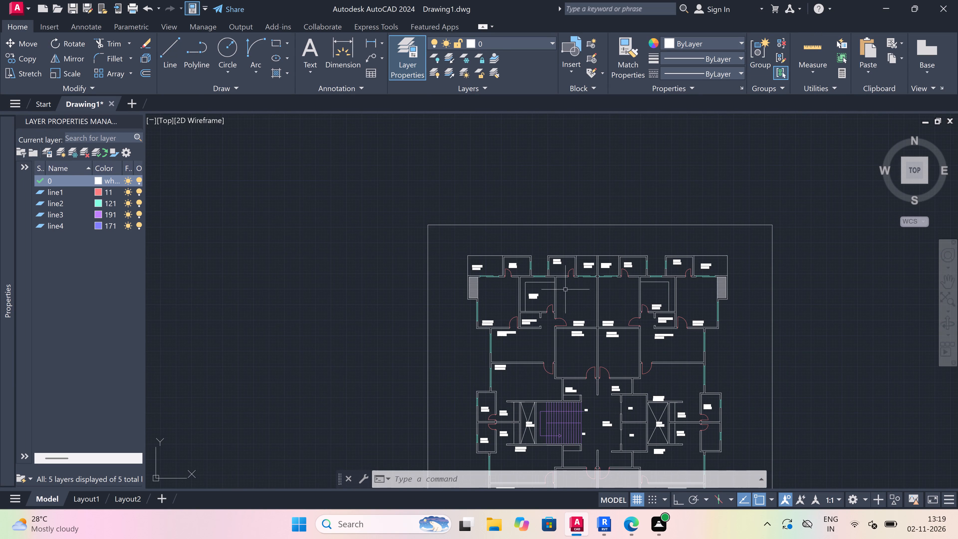
scroll(485, 324, up, 3)
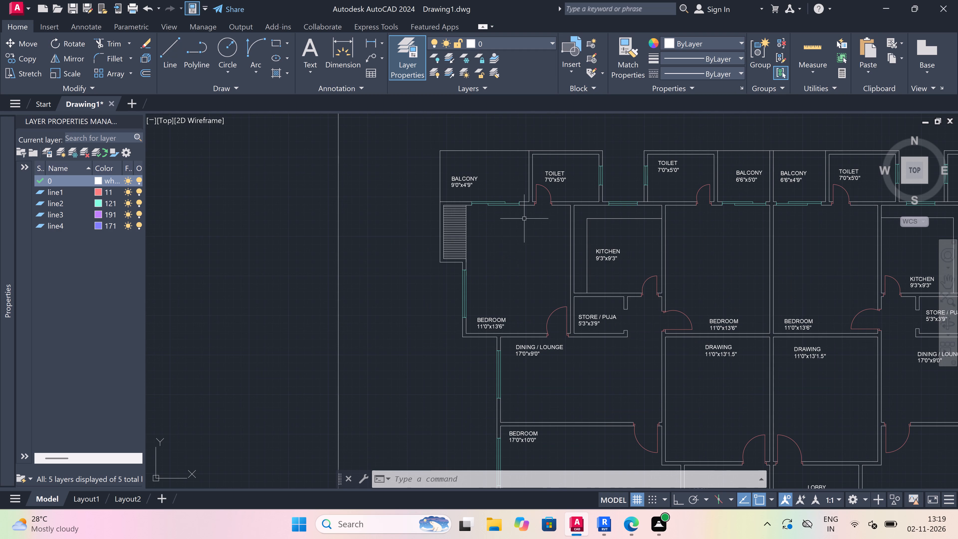
scroll(524, 219, up, 1)
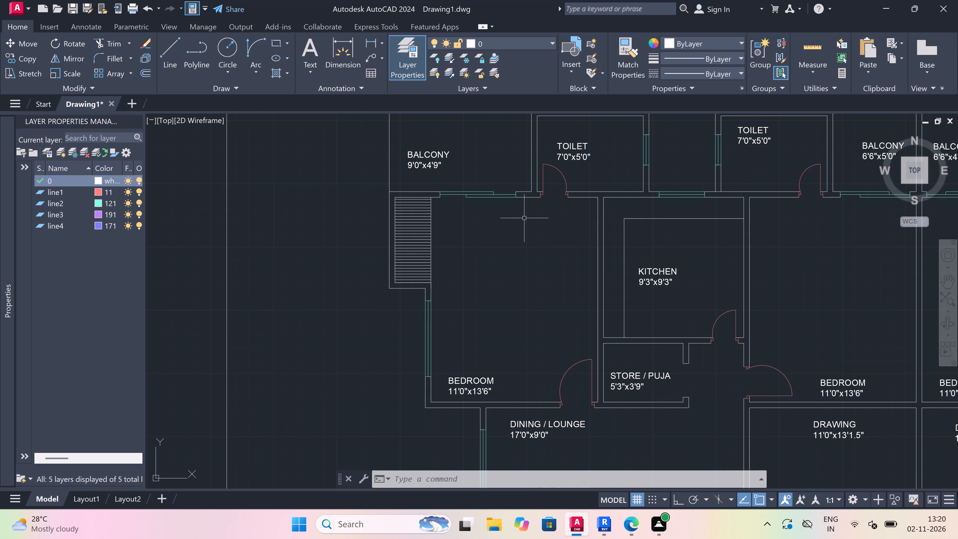
click(32, 465)
scroll(438, 312, down, 2)
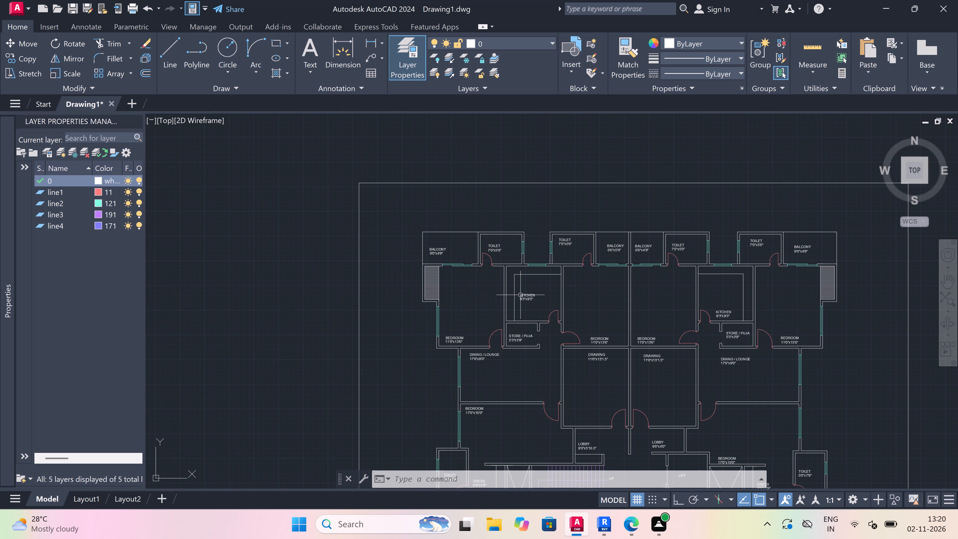
scroll(569, 257, up, 3)
scroll(513, 263, down, 4)
scroll(529, 285, up, 2)
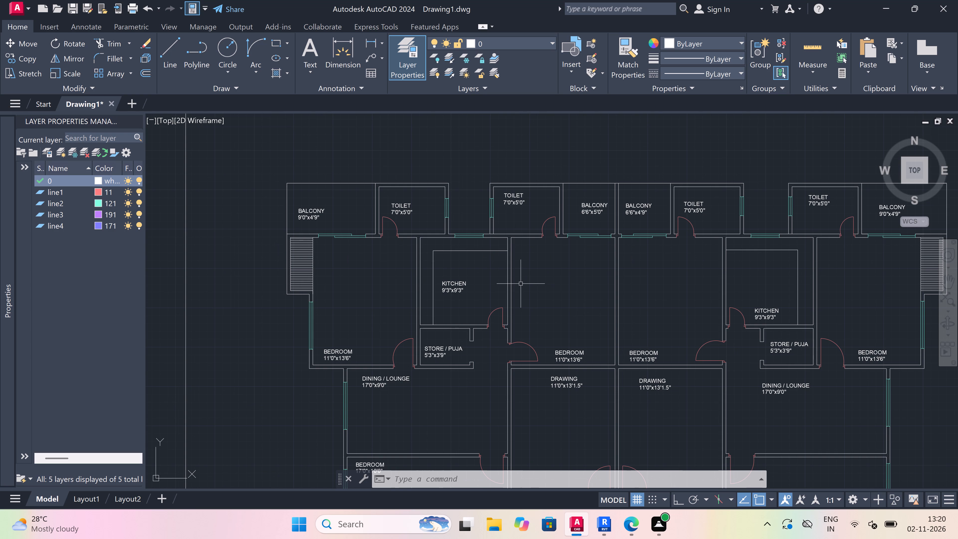
scroll(520, 283, down, 2)
scroll(520, 283, up, 1)
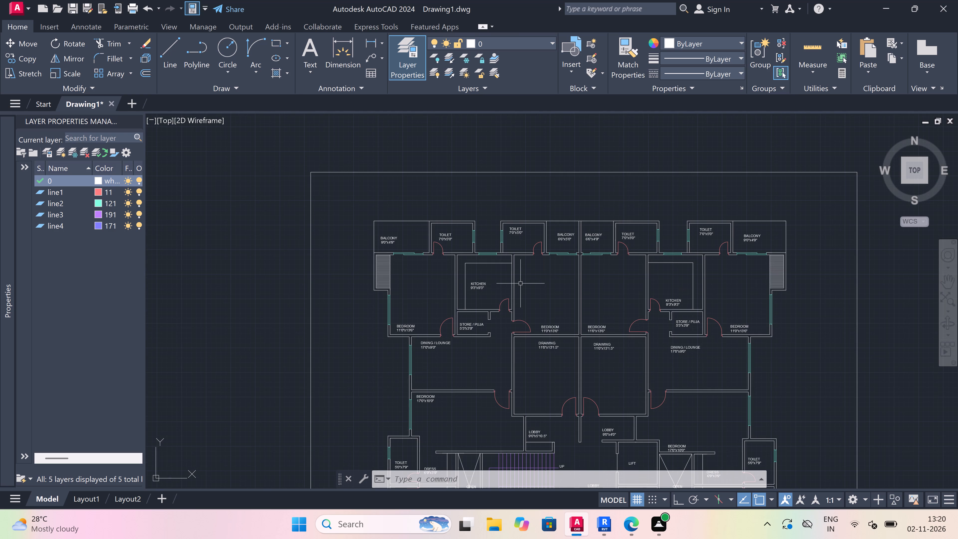
scroll(520, 283, down, 1)
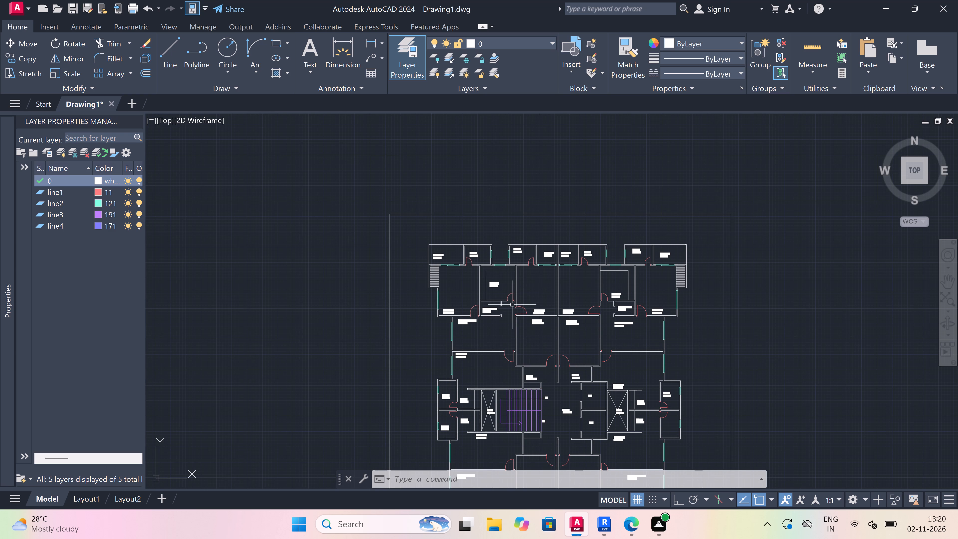
scroll(503, 307, up, 1)
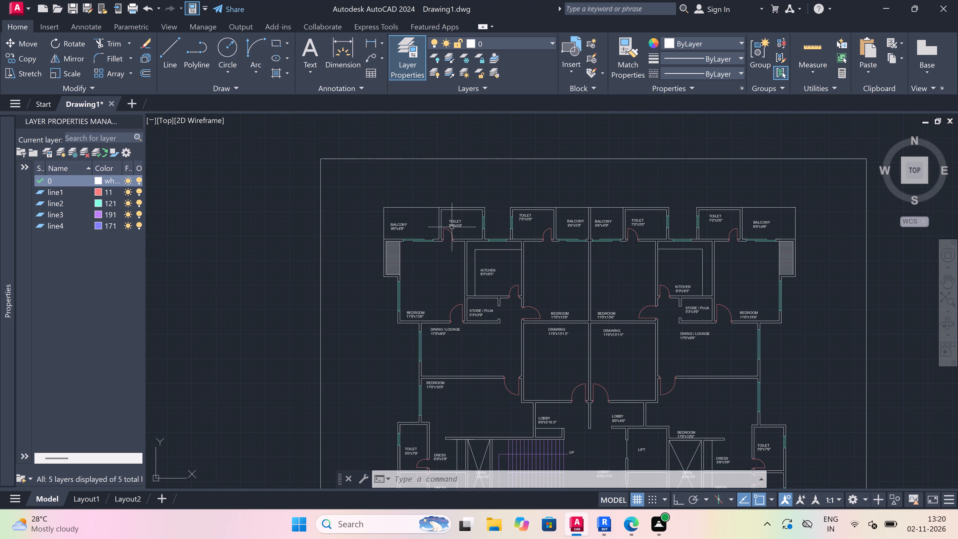
scroll(452, 227, up, 2)
scroll(509, 249, up, 1)
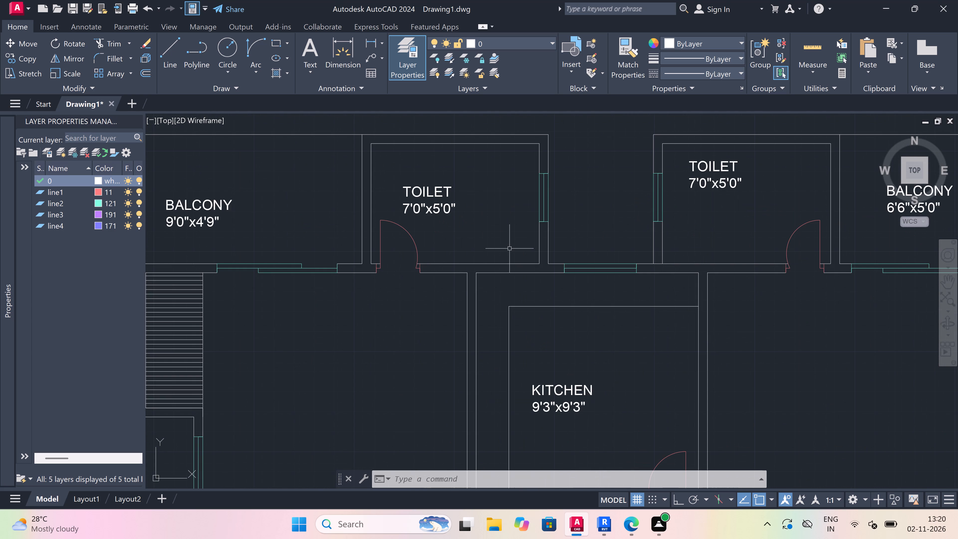
scroll(509, 249, down, 2)
scroll(515, 247, up, 1)
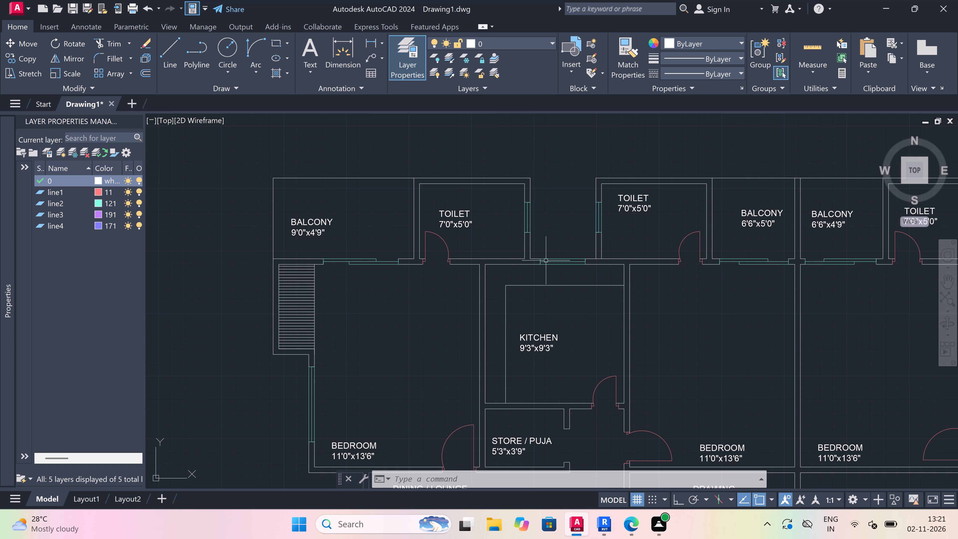
scroll(564, 276, up, 2)
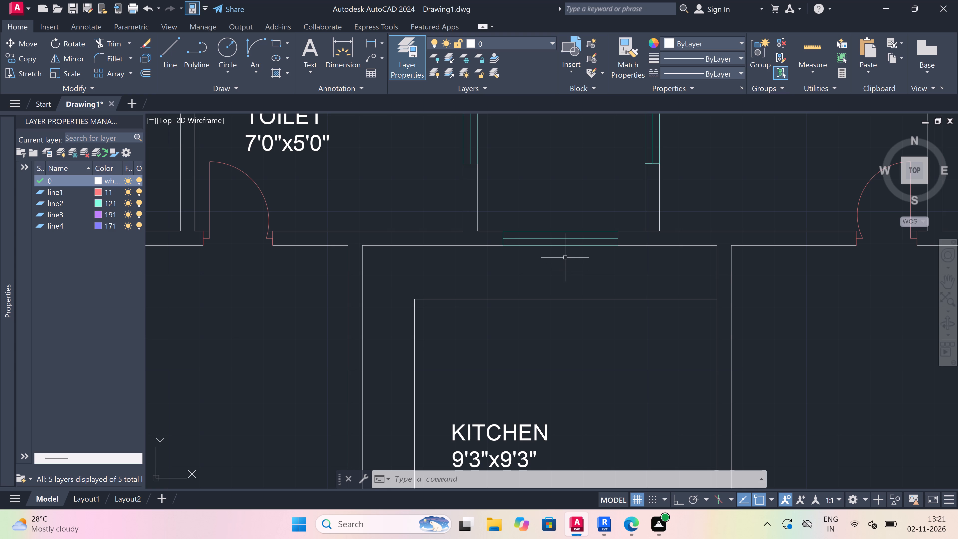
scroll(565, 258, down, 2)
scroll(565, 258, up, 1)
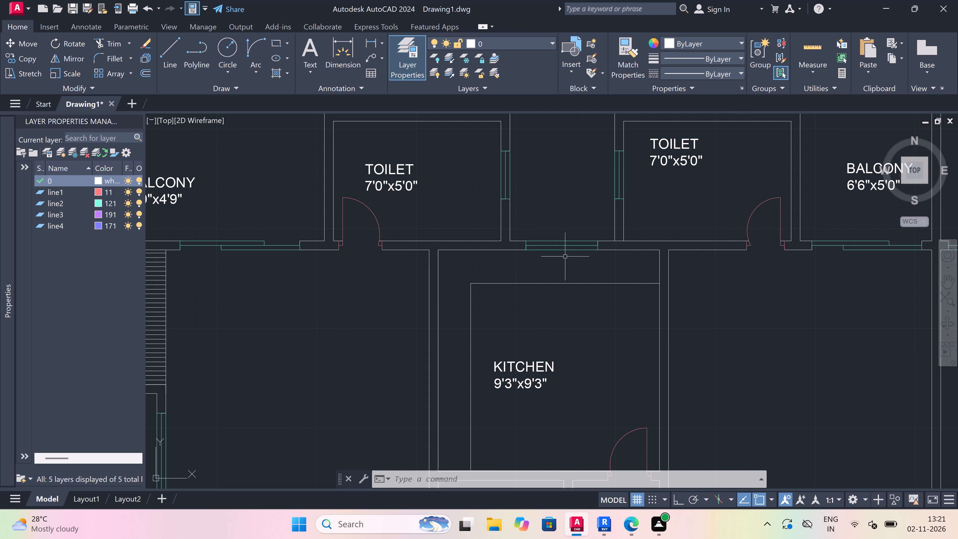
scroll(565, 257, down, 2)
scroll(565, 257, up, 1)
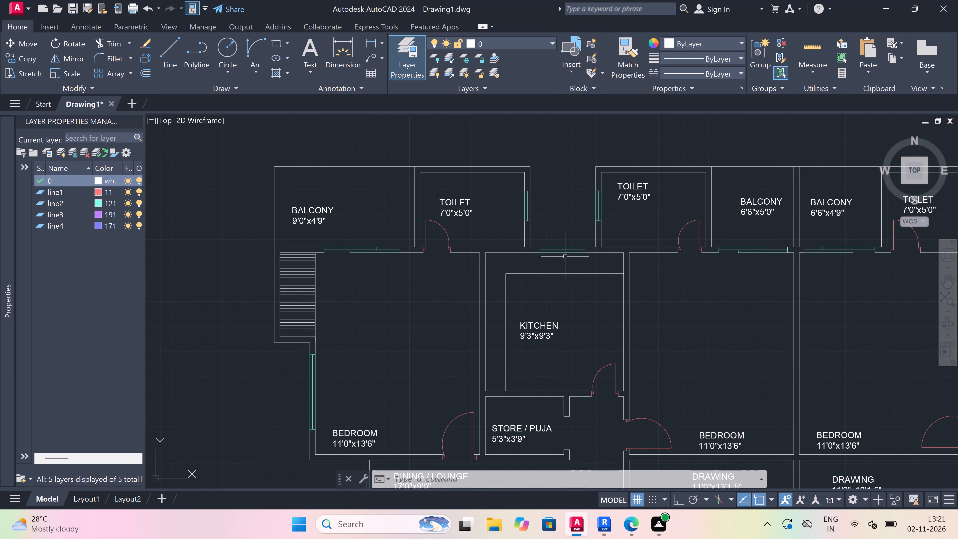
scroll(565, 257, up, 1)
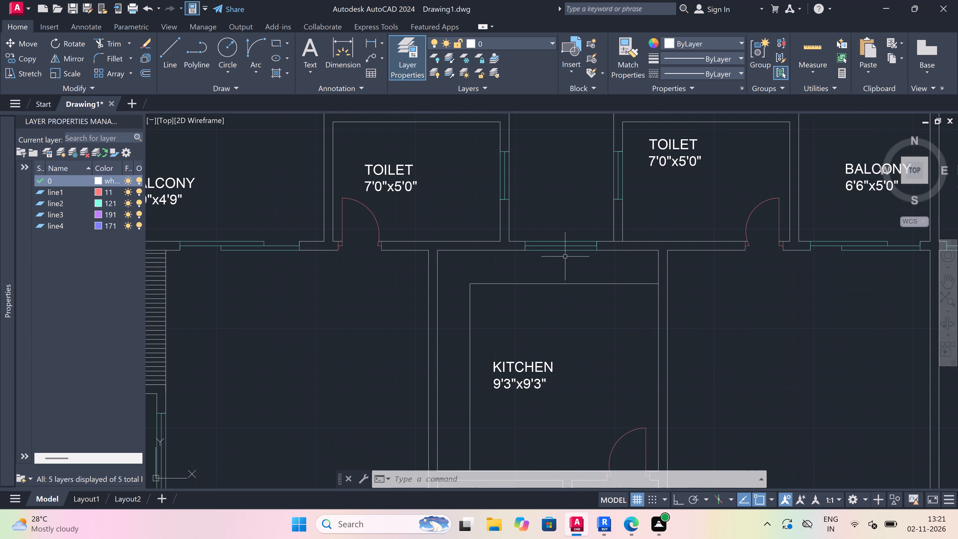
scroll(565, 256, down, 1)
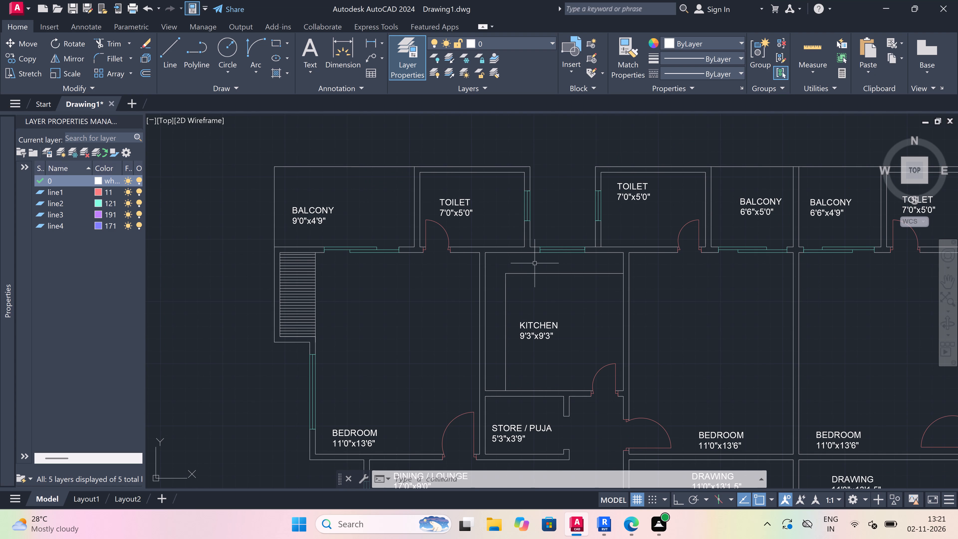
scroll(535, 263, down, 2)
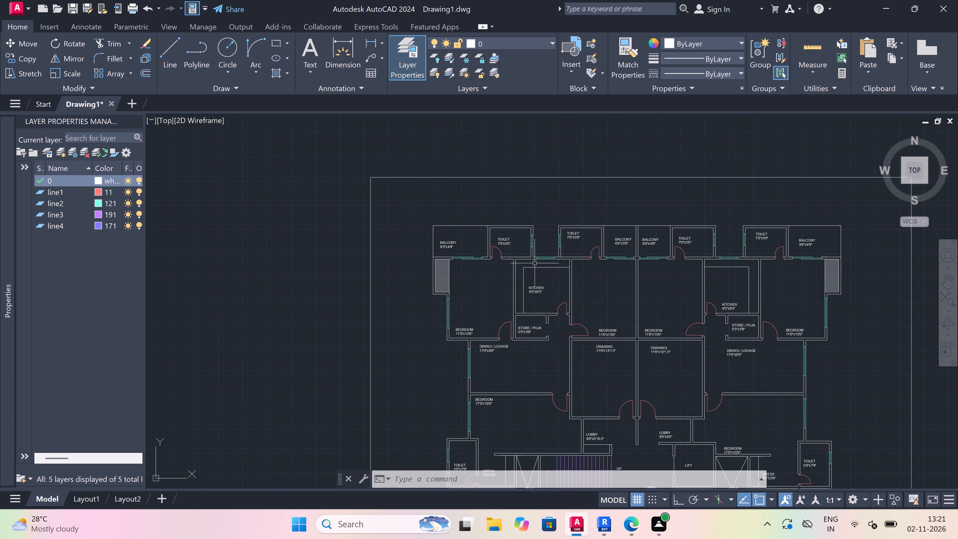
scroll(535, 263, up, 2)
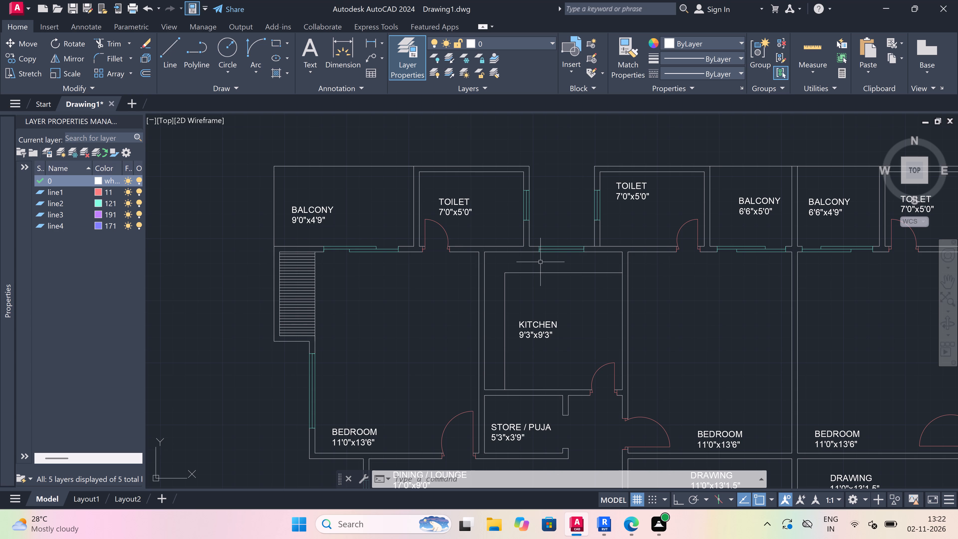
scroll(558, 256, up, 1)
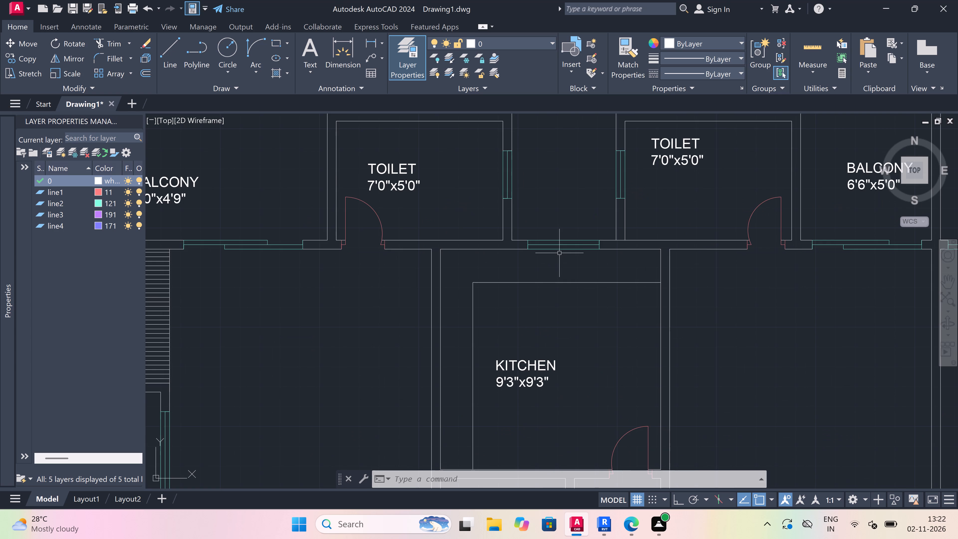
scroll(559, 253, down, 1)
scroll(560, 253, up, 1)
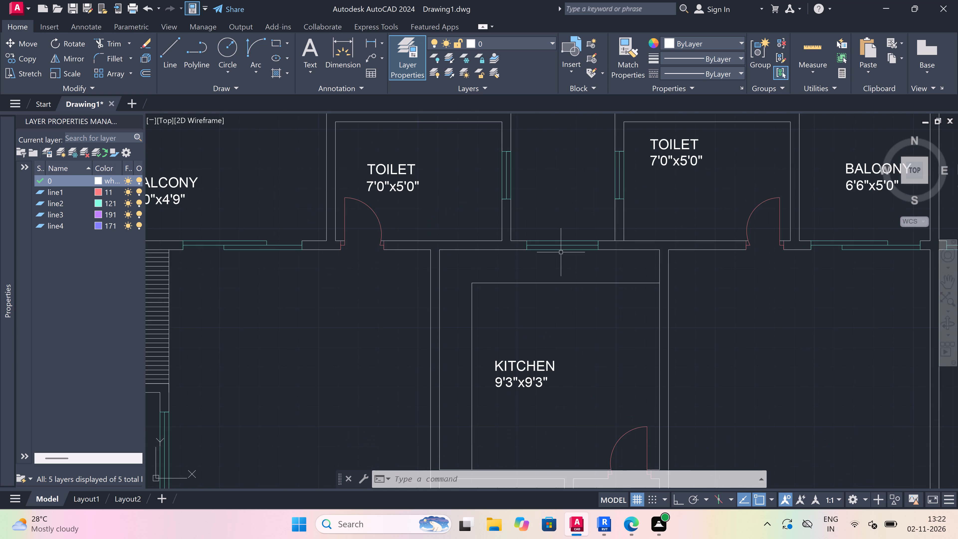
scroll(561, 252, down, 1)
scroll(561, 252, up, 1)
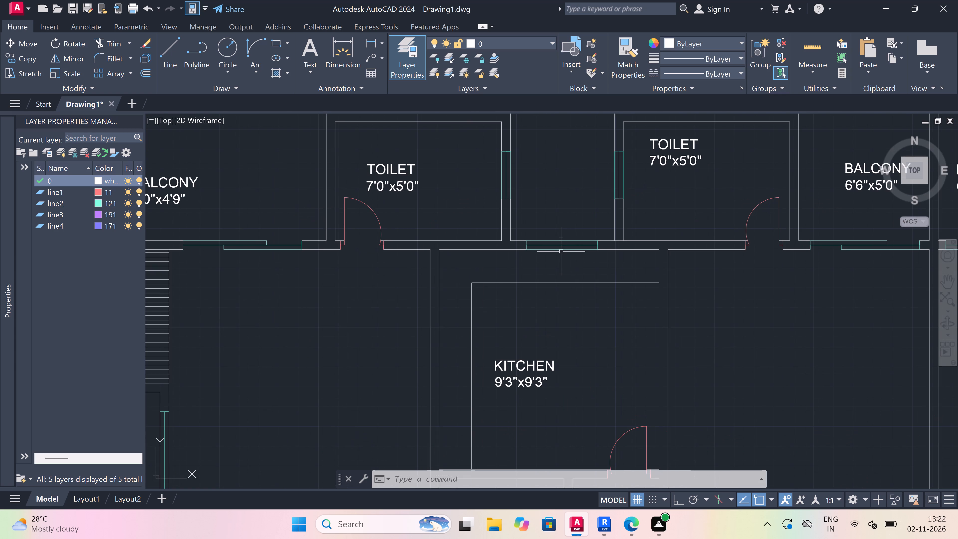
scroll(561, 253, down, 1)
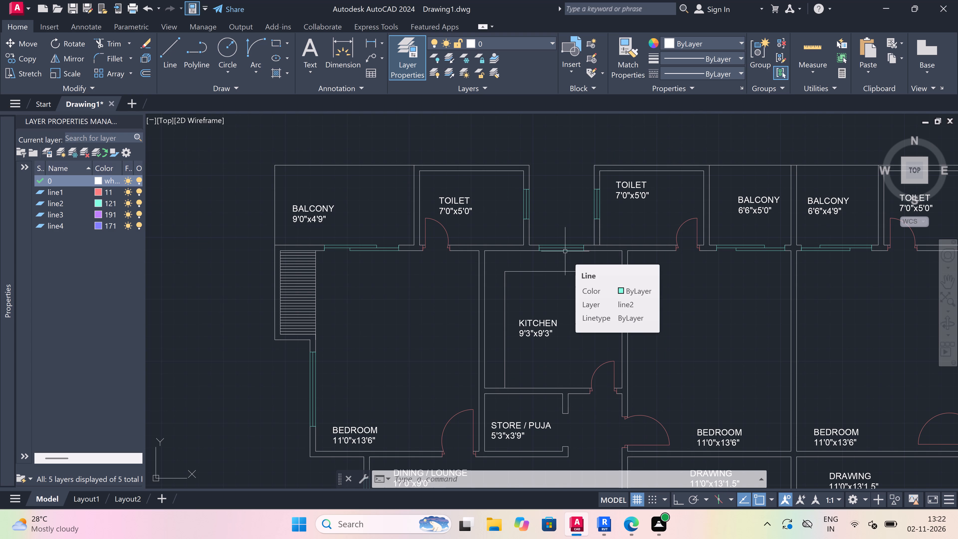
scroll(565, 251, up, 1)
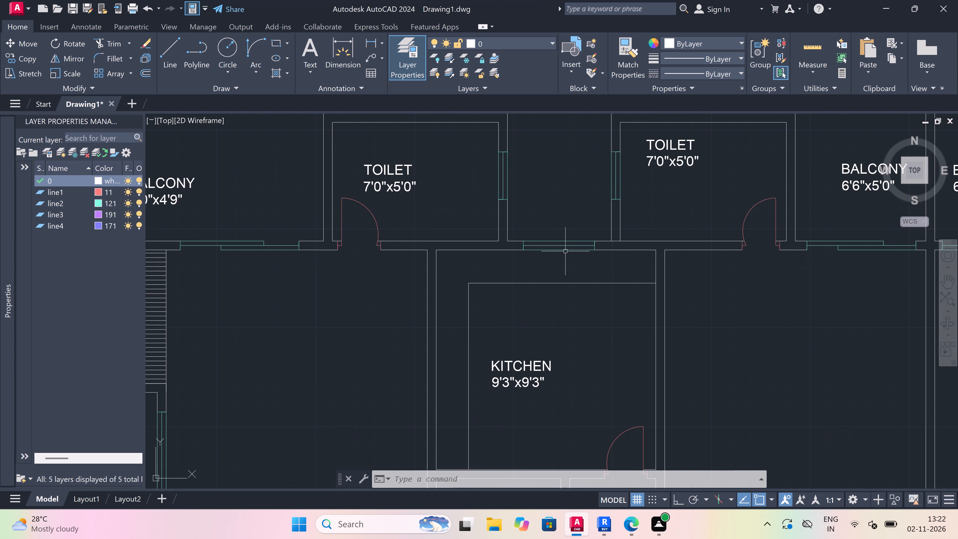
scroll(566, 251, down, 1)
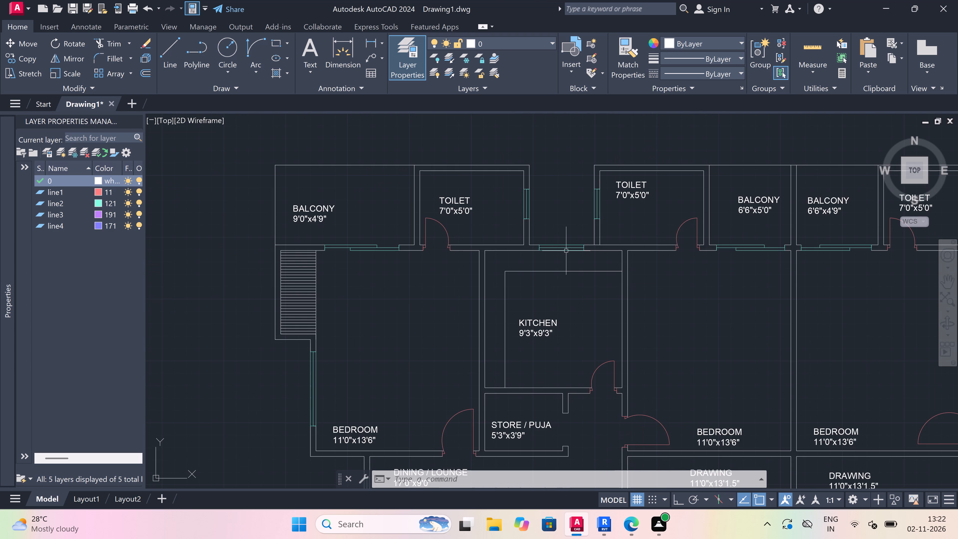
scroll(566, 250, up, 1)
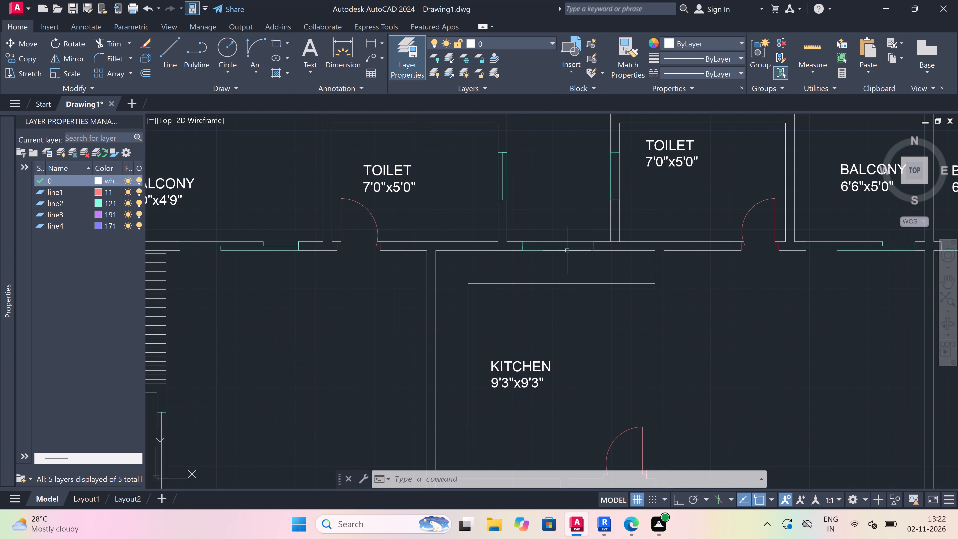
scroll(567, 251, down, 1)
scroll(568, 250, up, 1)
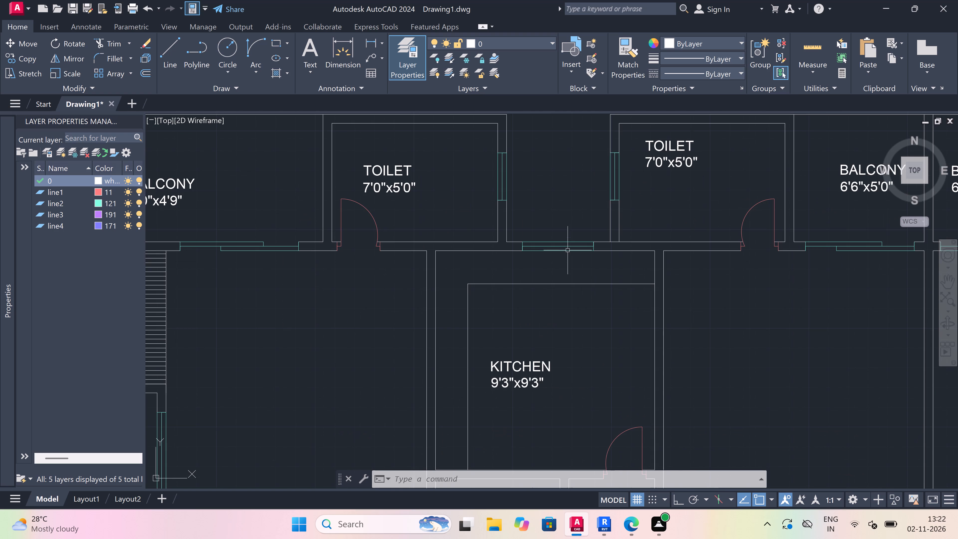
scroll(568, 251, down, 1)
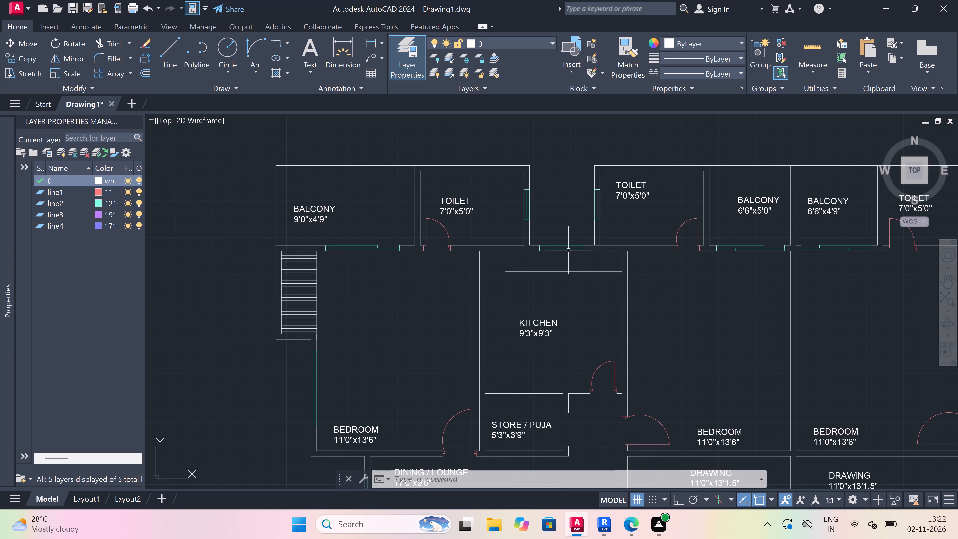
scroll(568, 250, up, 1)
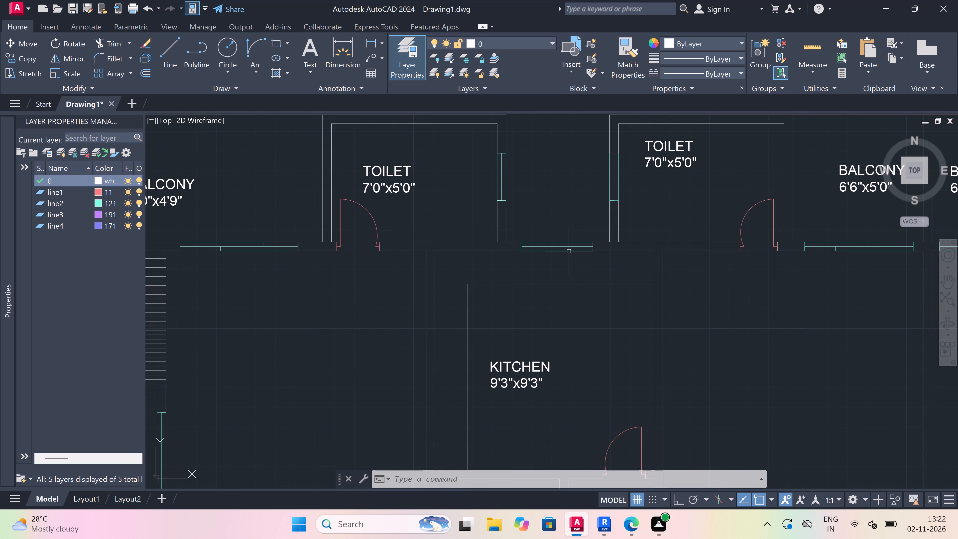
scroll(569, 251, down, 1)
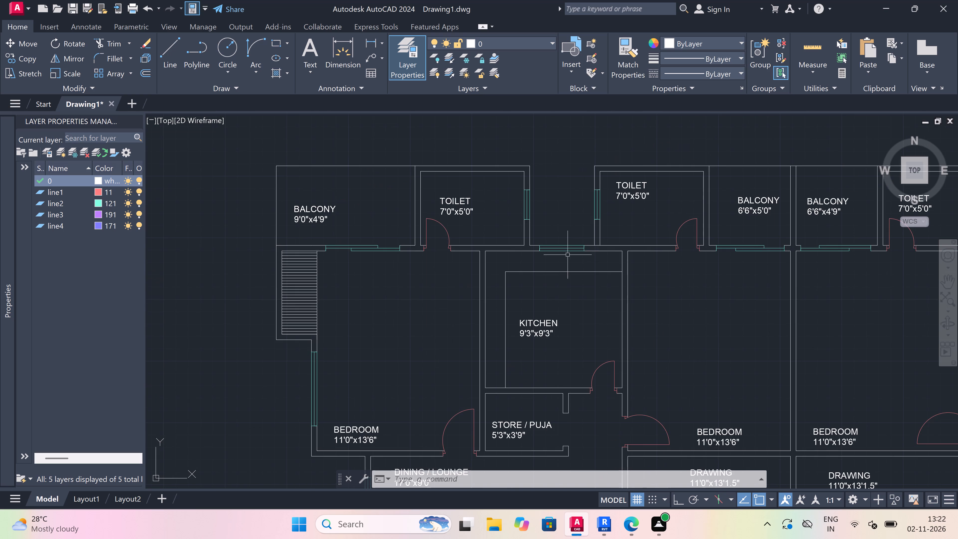
Draw a horizontal rectangle for a fixture on the upper-left unit's kitchen counter, just below the kitchen window.
scroll(567, 255, up, 3)
text(rec)
key(space)
scroll(567, 259, up, 1)
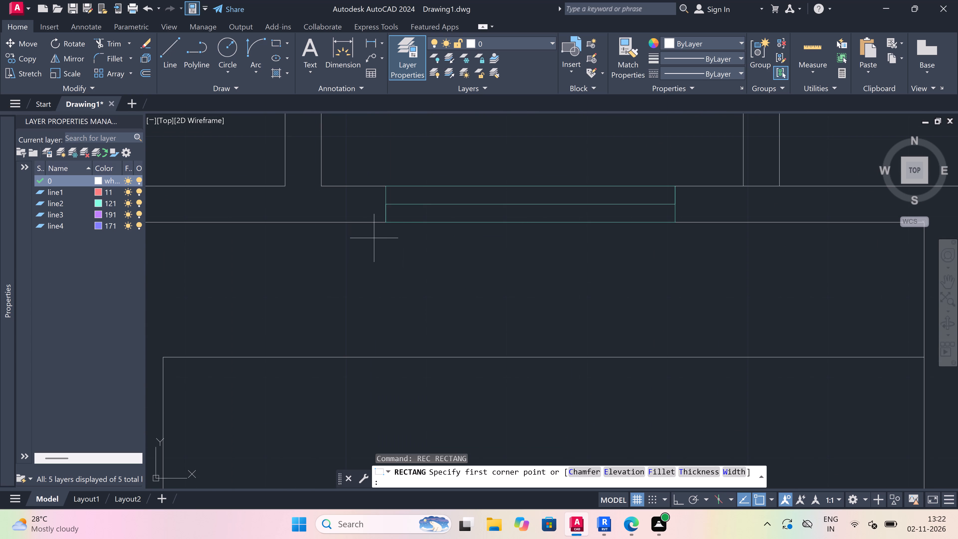
click(393, 233)
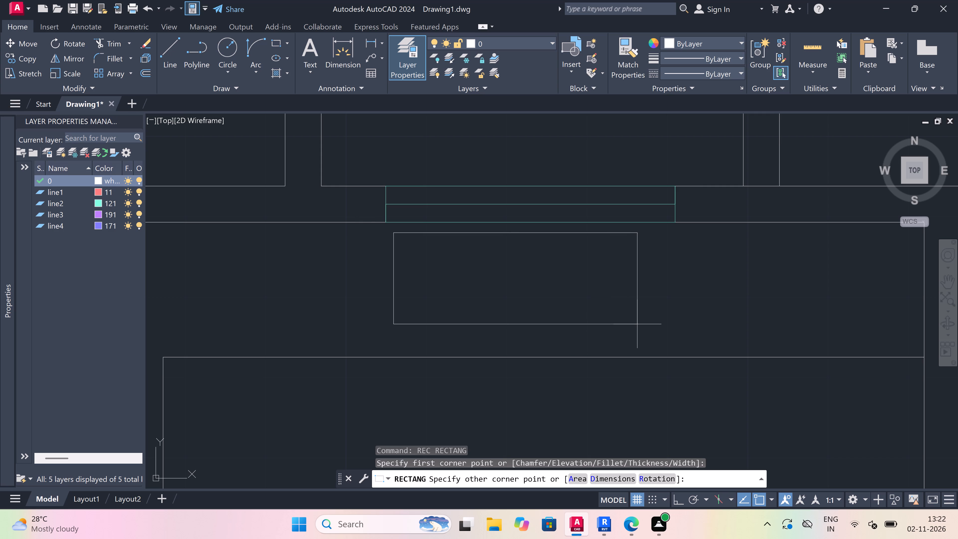
click(640, 331)
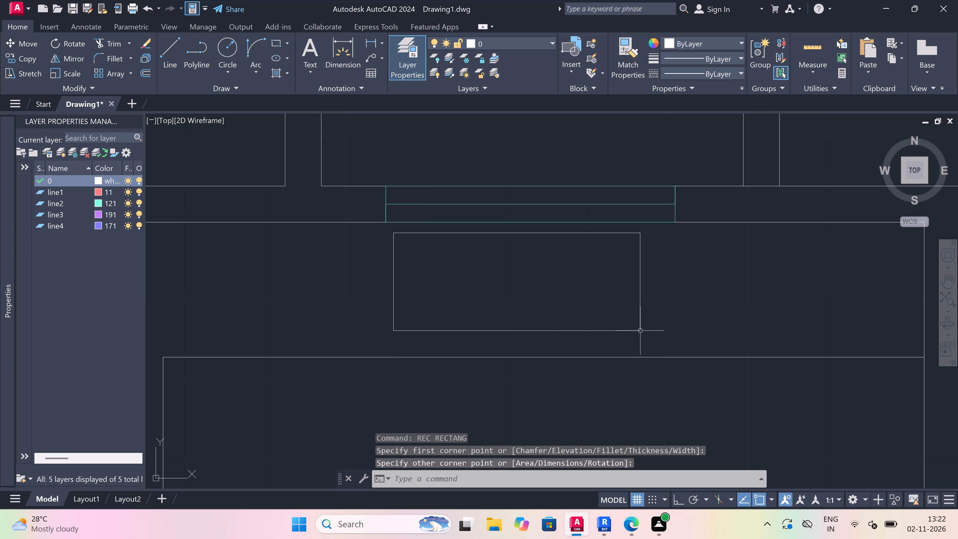
Draw a small rectangle projecting just below the kitchen fixture rectangle's bottom edge, near its left end.
key(space)
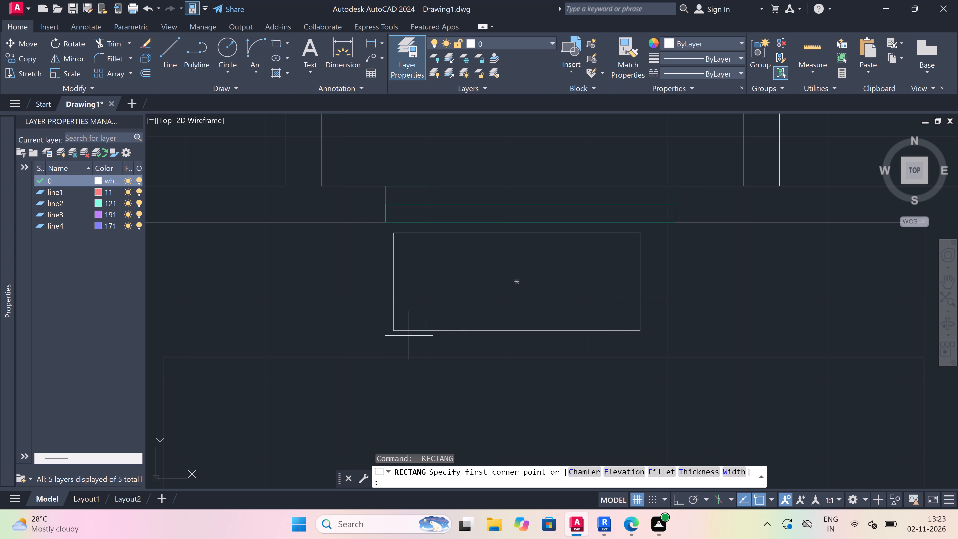
click(429, 327)
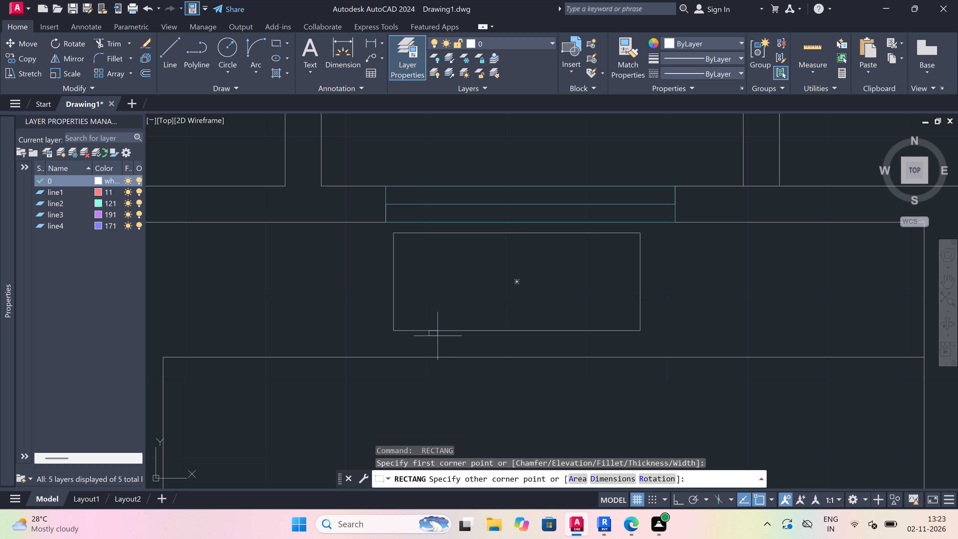
scroll(455, 342, up, 2)
scroll(477, 347, down, 2)
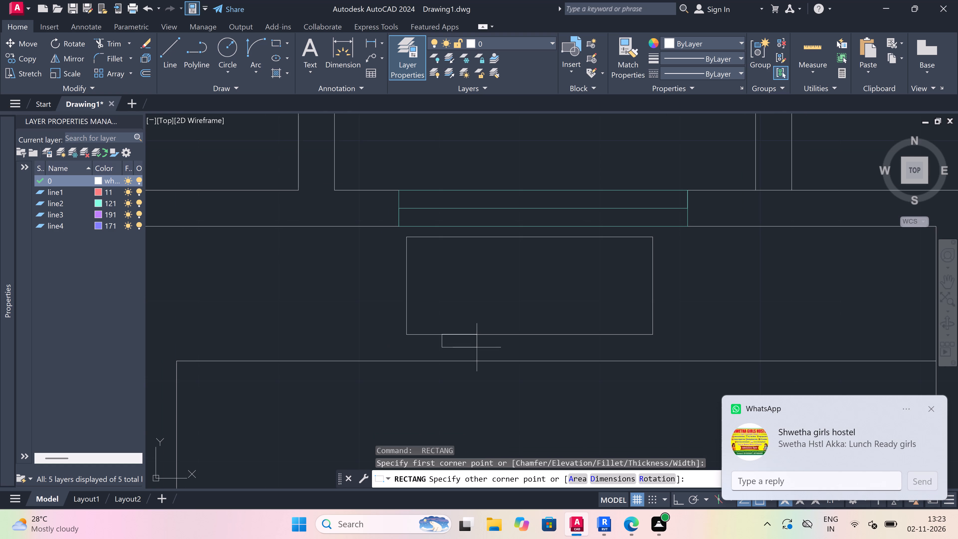
click(477, 347)
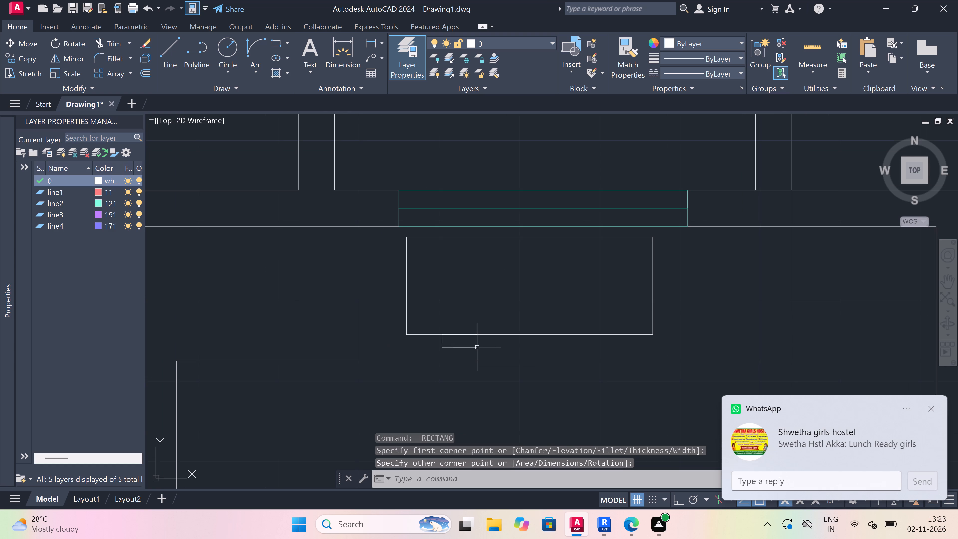
Copy the small rectangle horizontally along the fixture's bottom edge to near its right end, with Ortho on.
click(477, 347)
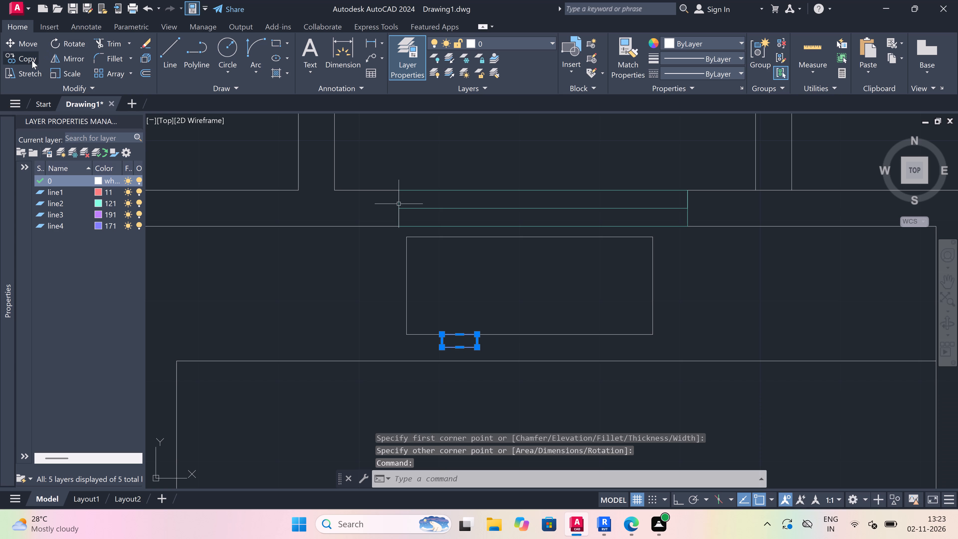
click(23, 56)
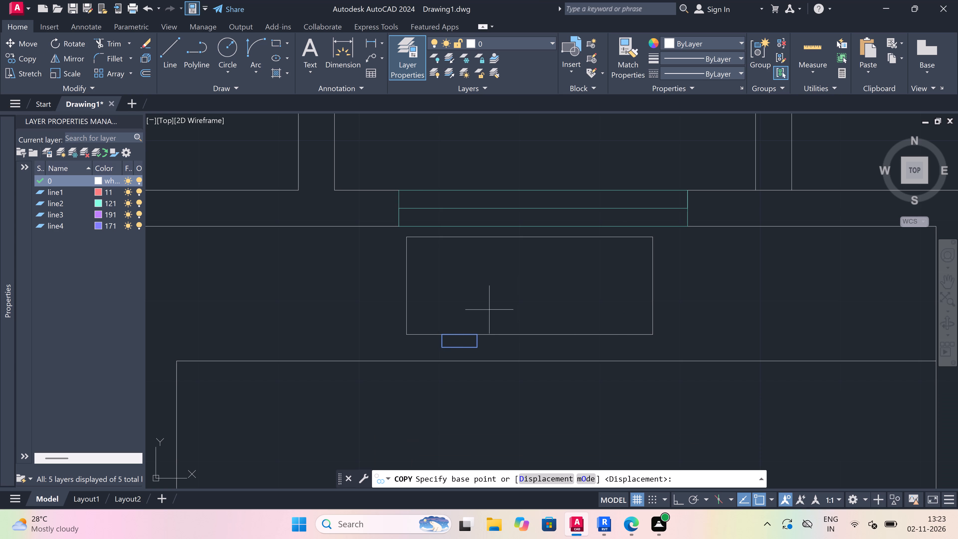
click(475, 336)
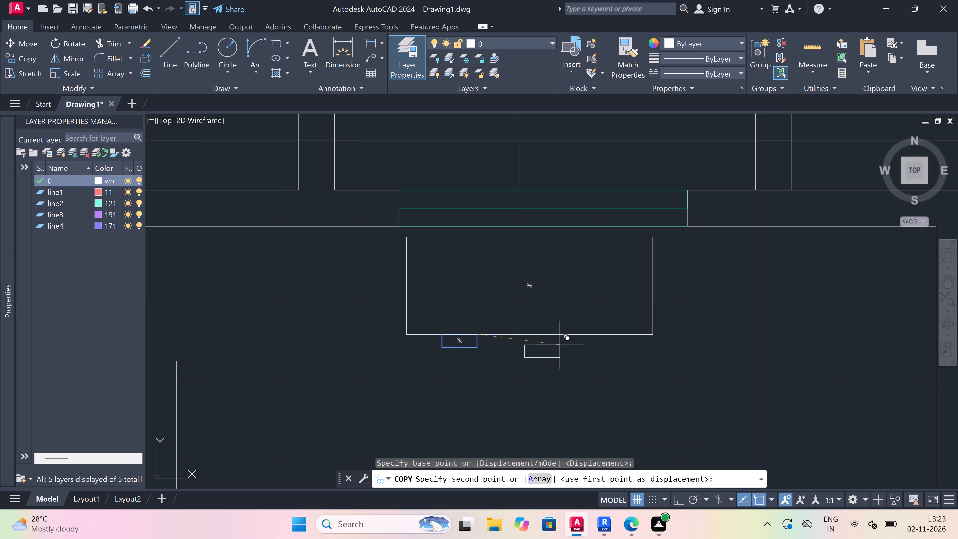
key(F8)
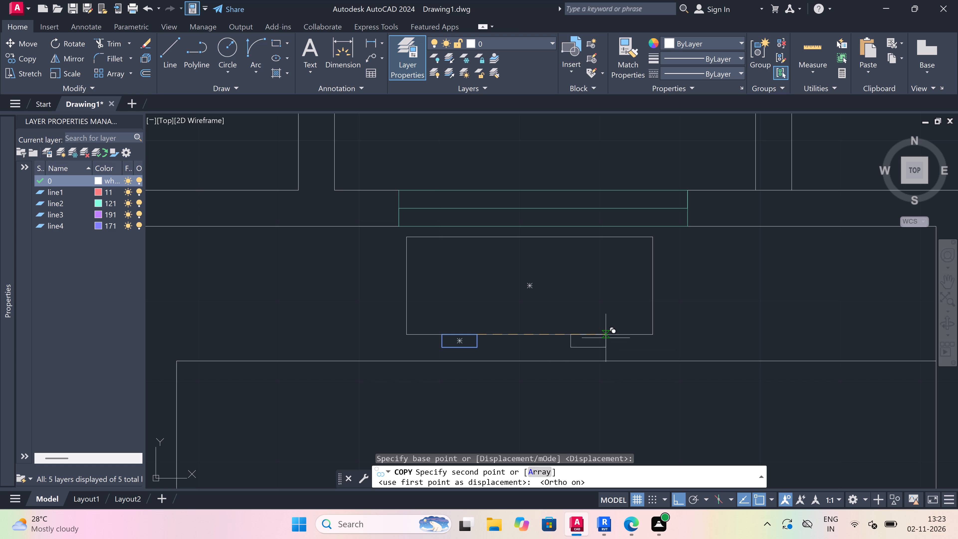
click(609, 336)
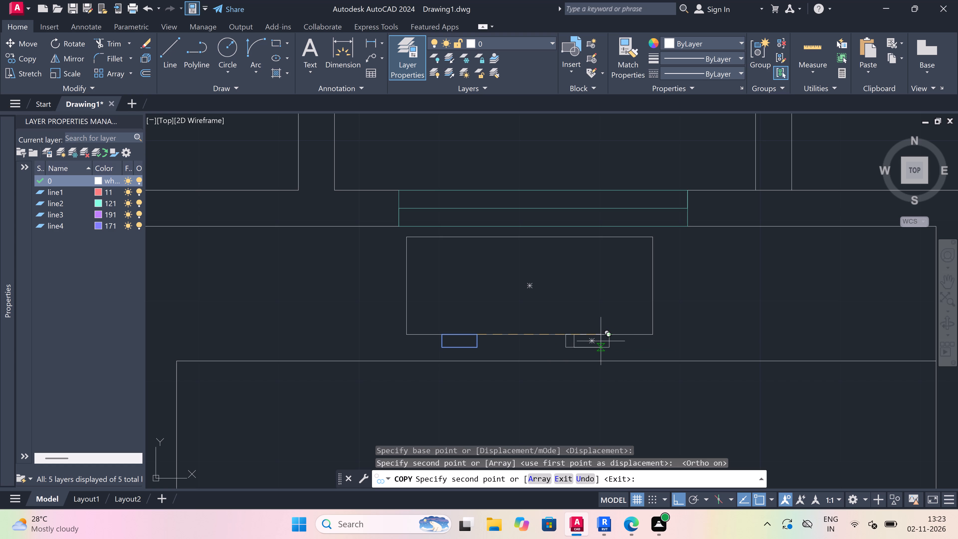
key(Escape)
Draw a circle of about 1" radius inside the fixture rectangle, near its upper-left corner.
scroll(590, 296, down, 5)
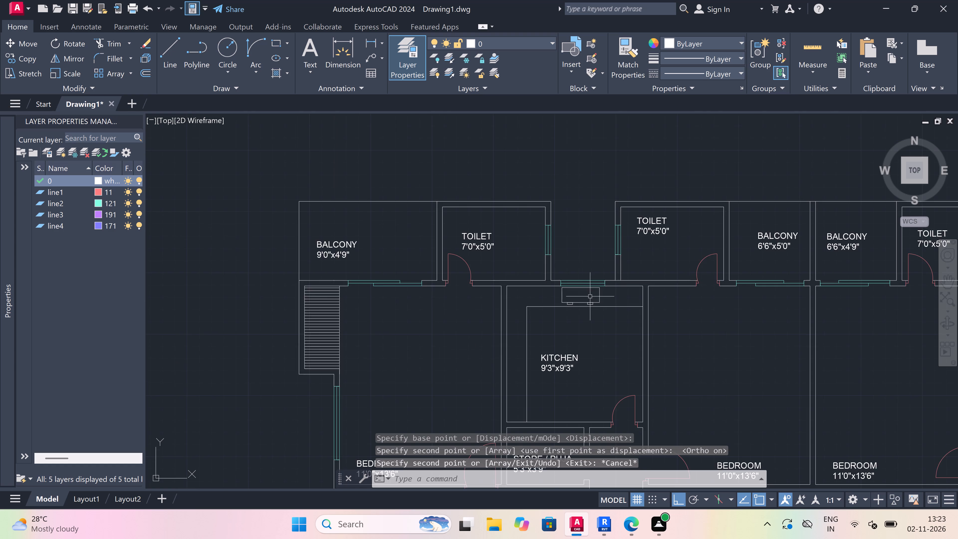
scroll(584, 283, up, 3)
scroll(565, 321, up, 1)
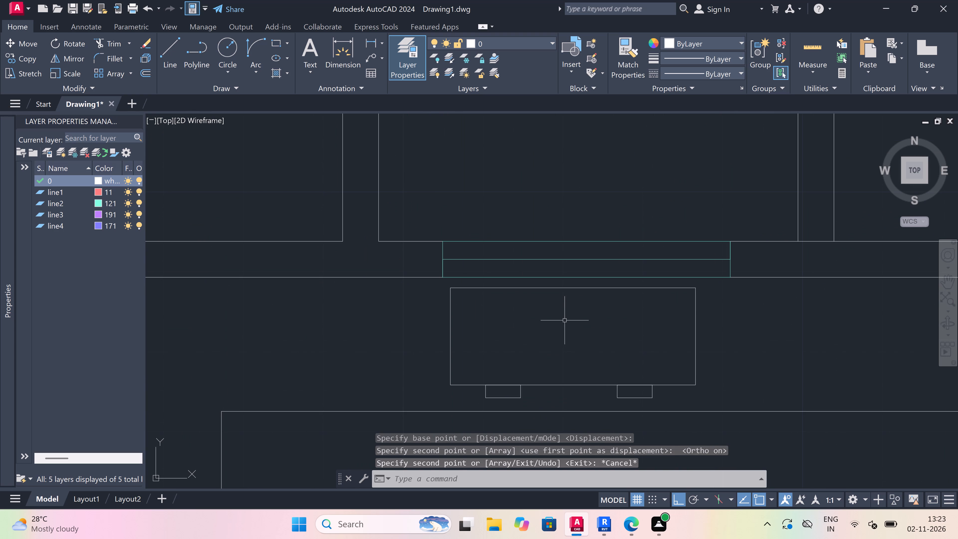
scroll(565, 320, up, 1)
scroll(565, 320, down, 1)
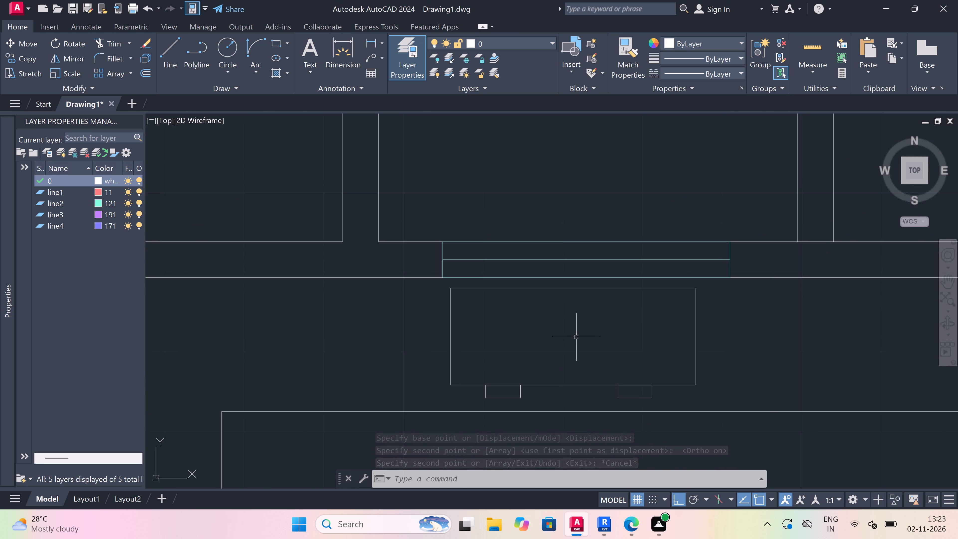
key(c)
key(space)
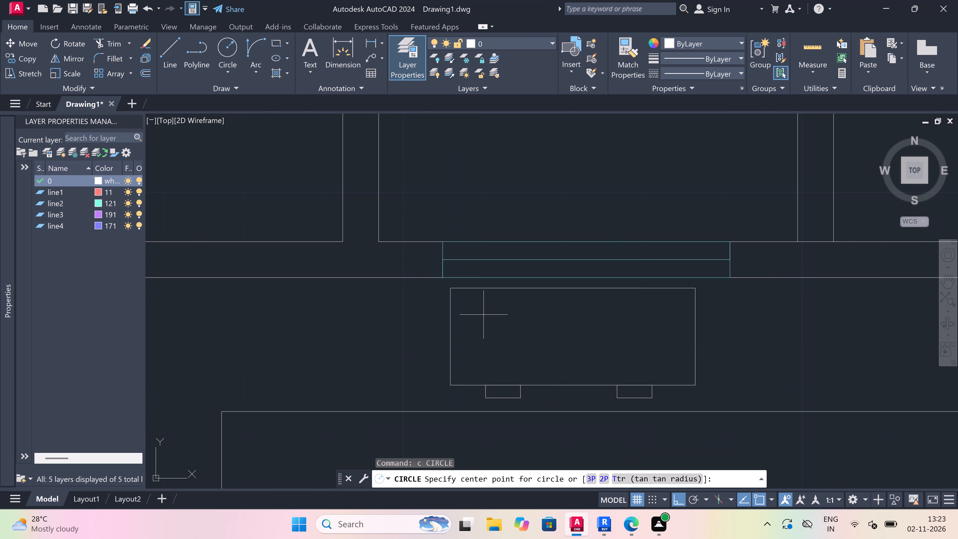
scroll(501, 316, up, 1)
click(508, 313)
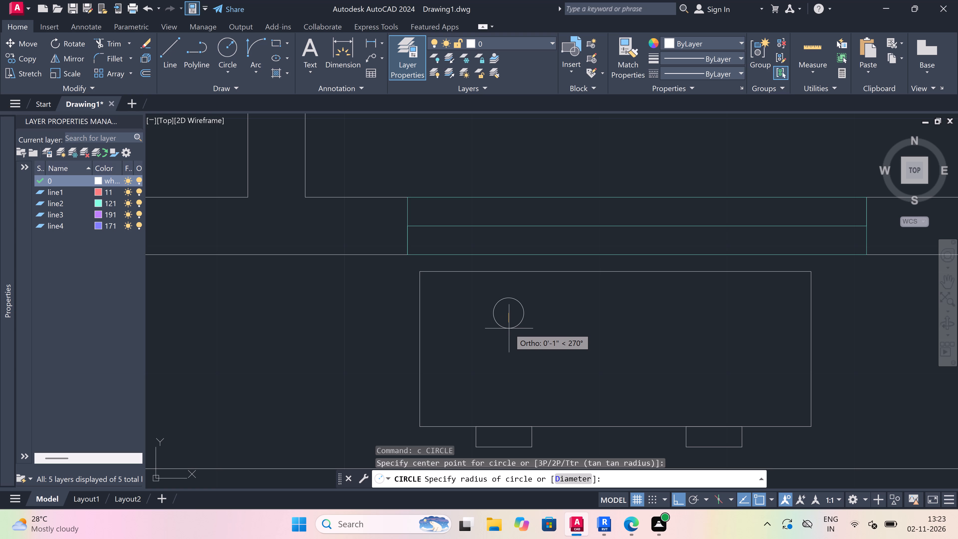
key(Escape)
key(space)
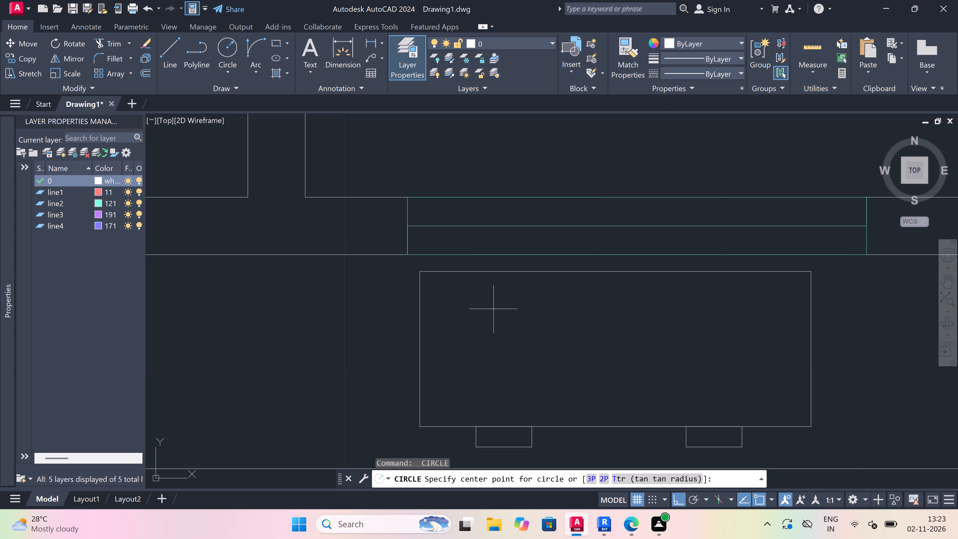
click(497, 309)
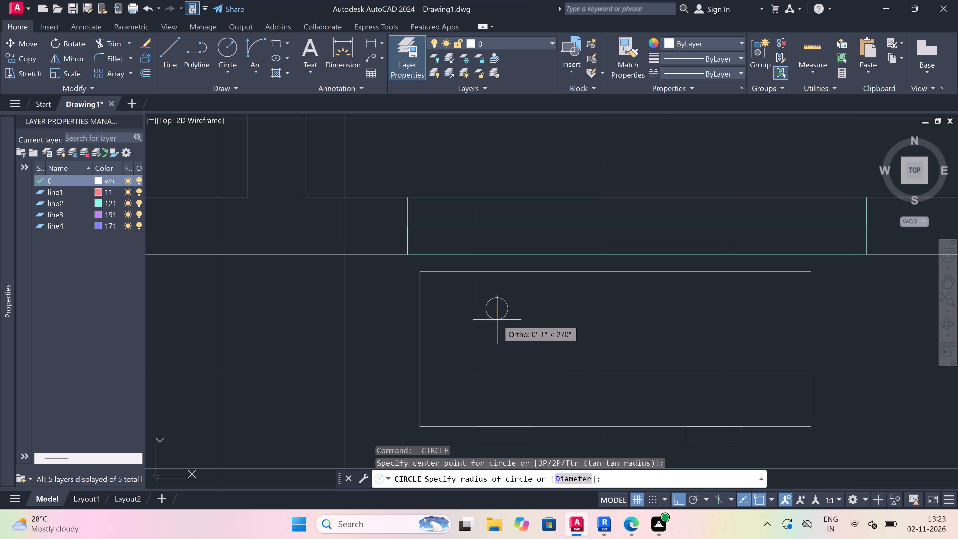
click(498, 321)
Copy the circle about 6" straight down, inside the fixture's lower-left corner.
click(498, 319)
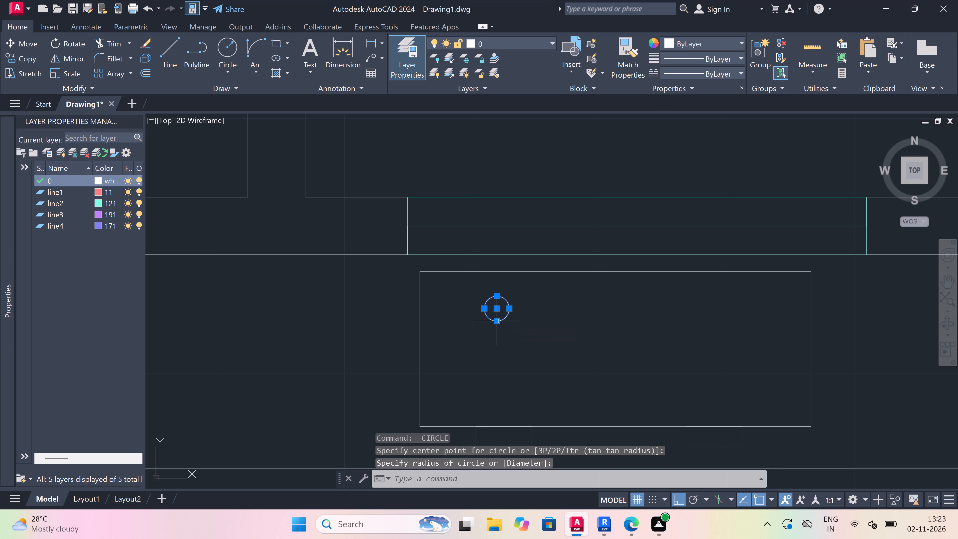
click(25, 59)
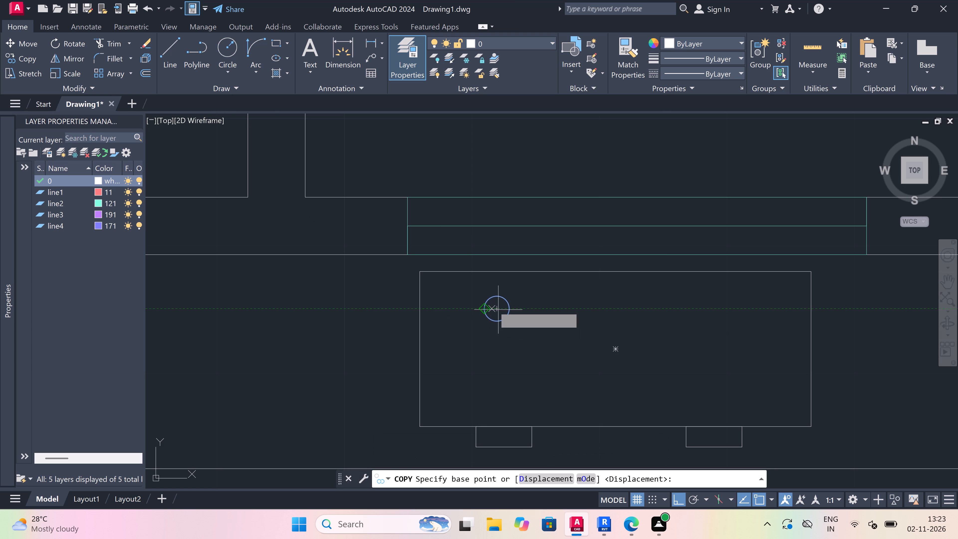
click(499, 308)
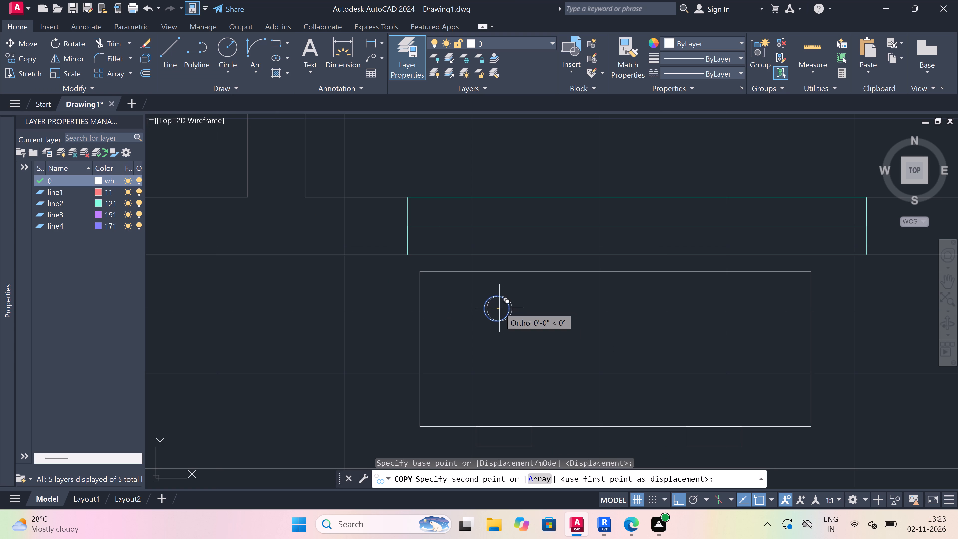
click(497, 383)
key(Escape)
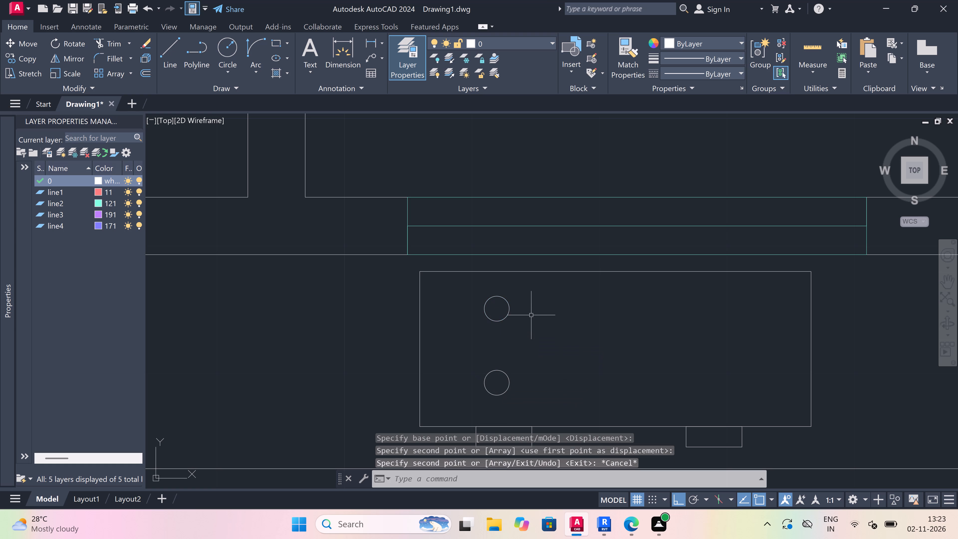
Copy both left circles about 1'-5" horizontally to the right side of the fixture.
click(533, 307)
click(483, 388)
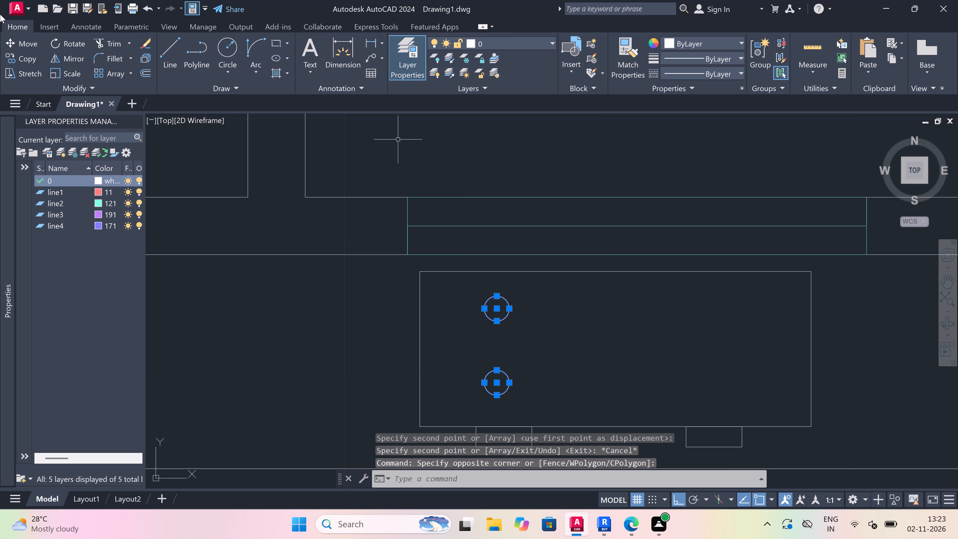
drag(24, 56, 27, 56)
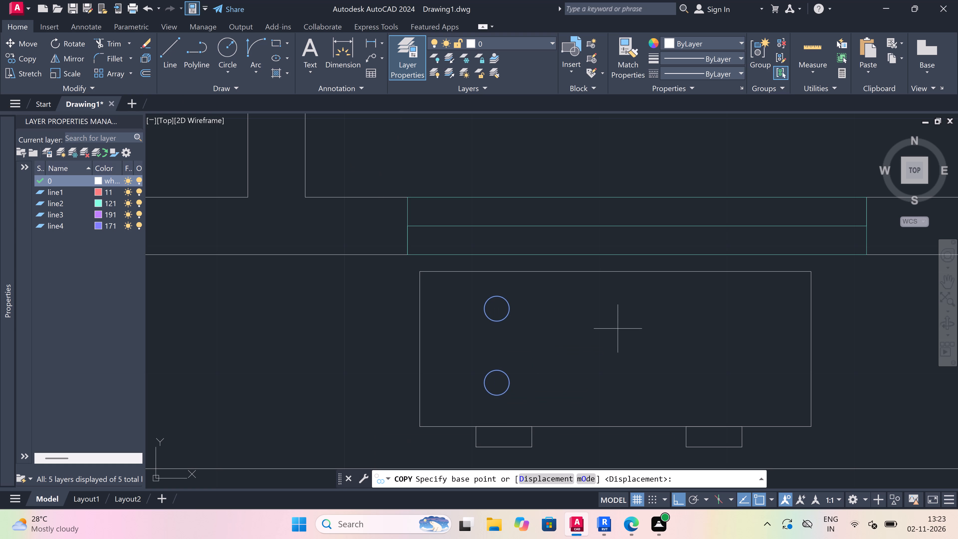
click(496, 309)
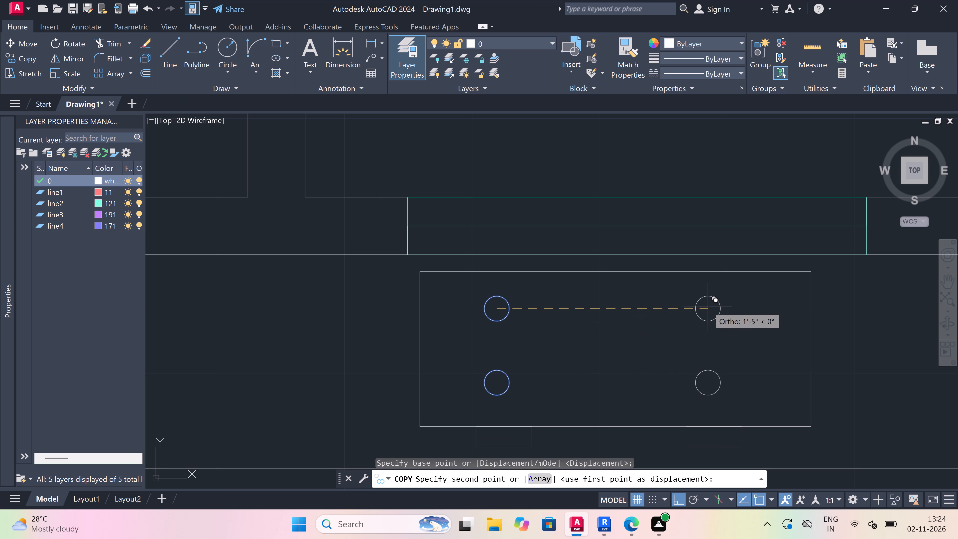
click(713, 306)
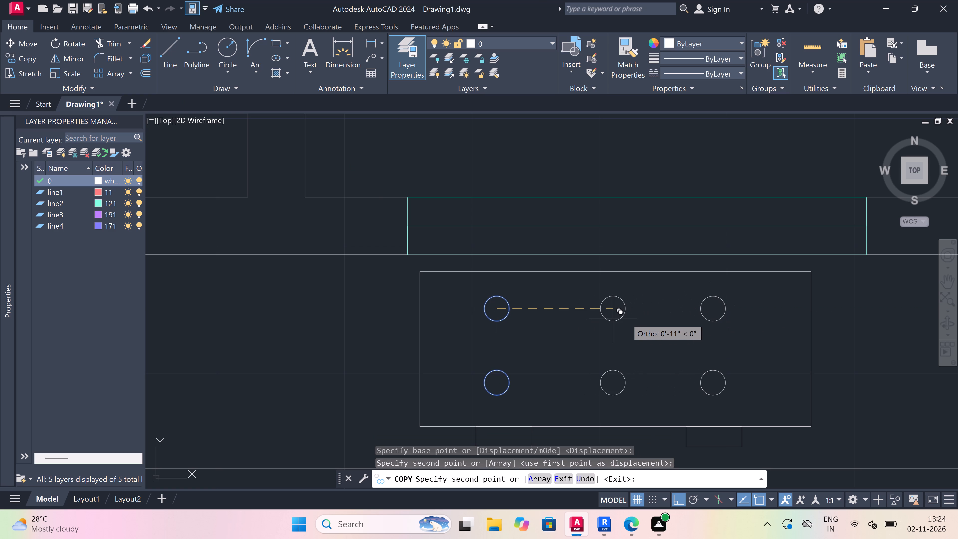
key(Escape)
Draw a horizontal rectangle inside the fixture, centred between the left and right pairs of circles.
text(rec)
key(space)
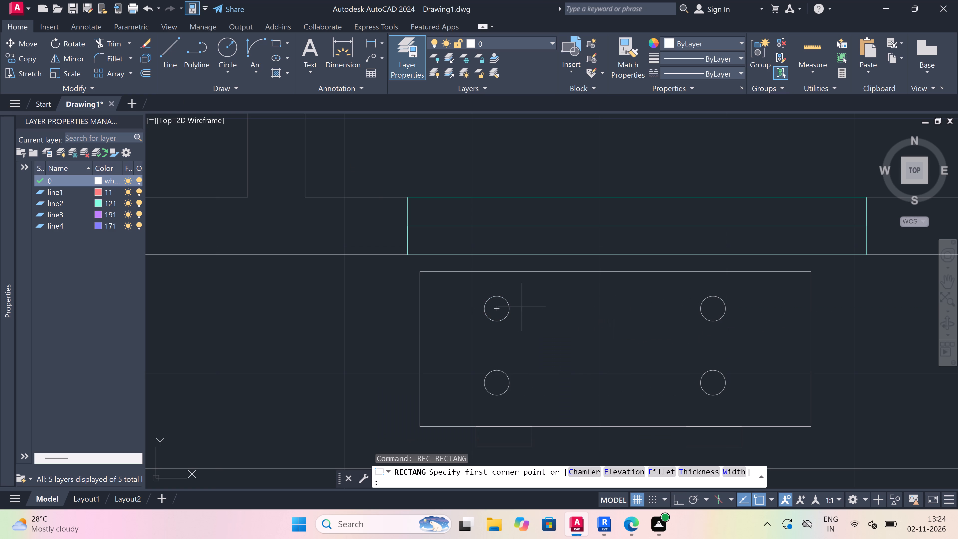
drag(527, 306, 532, 314)
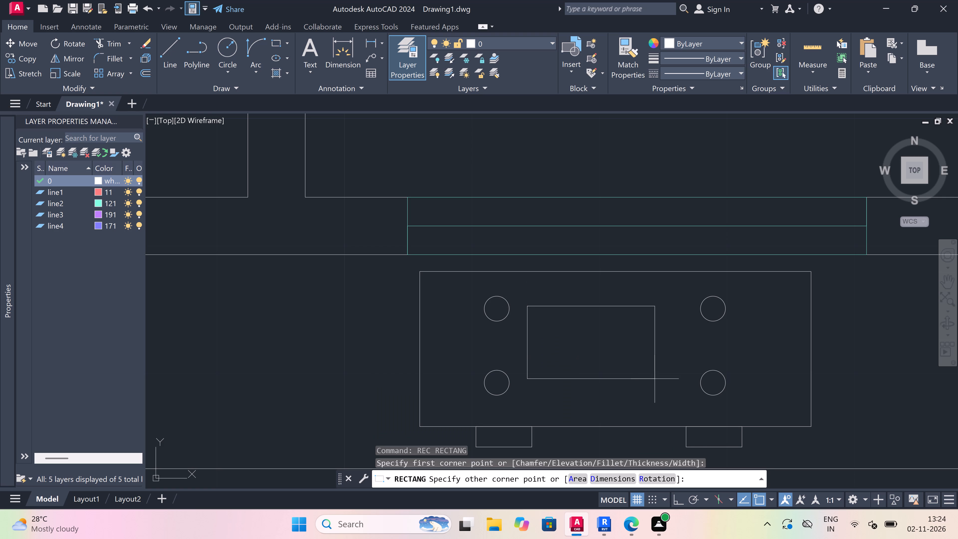
click(690, 386)
Examine the kitchen fixture within the overall floor plan, comparing the upper units' kitchens.
scroll(498, 326, down, 8)
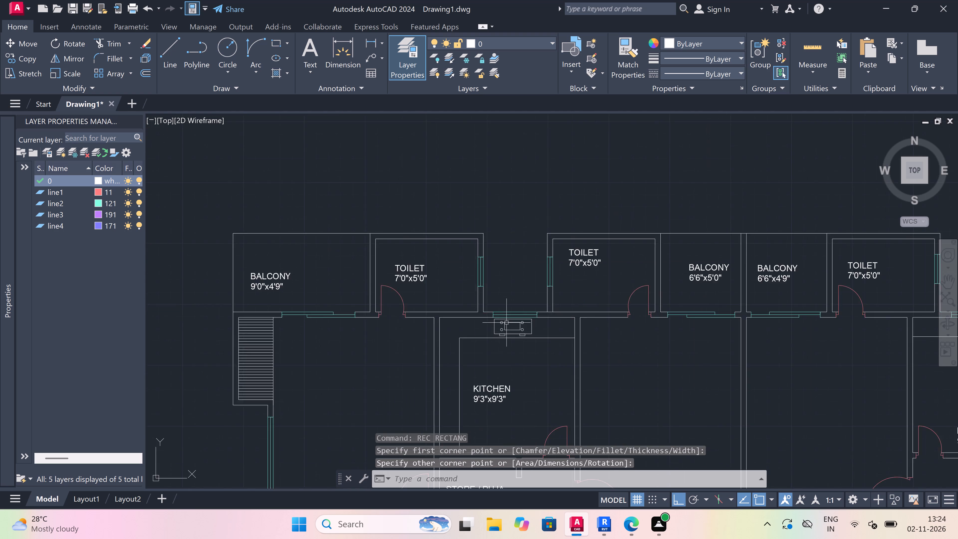
scroll(509, 323, down, 3)
scroll(597, 336, up, 3)
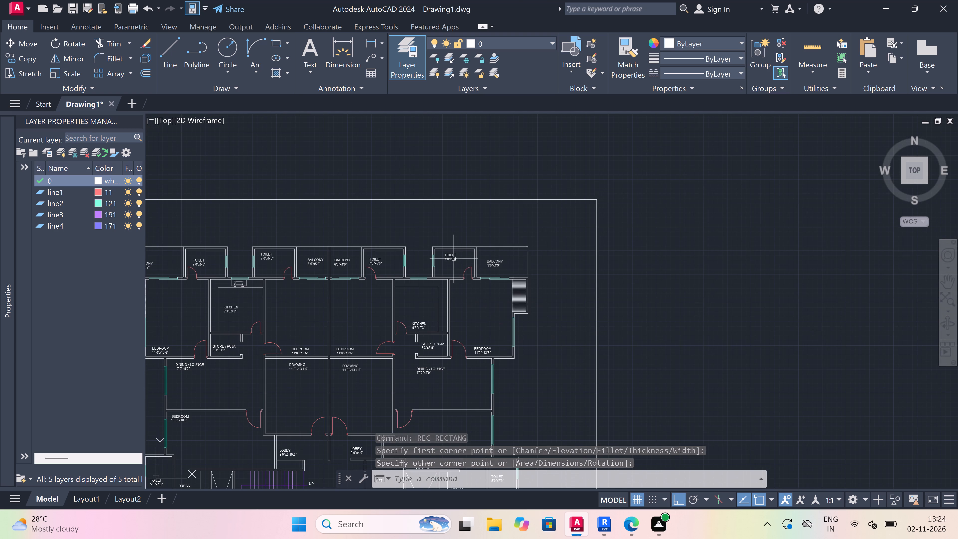
scroll(381, 293, up, 1)
scroll(607, 296, down, 2)
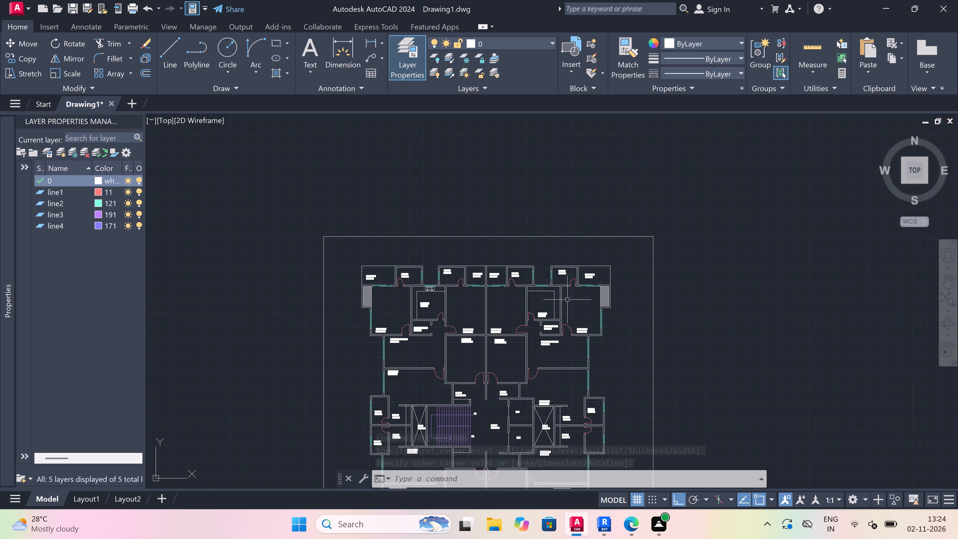
scroll(463, 295, up, 1)
scroll(394, 270, up, 1)
scroll(430, 299, up, 3)
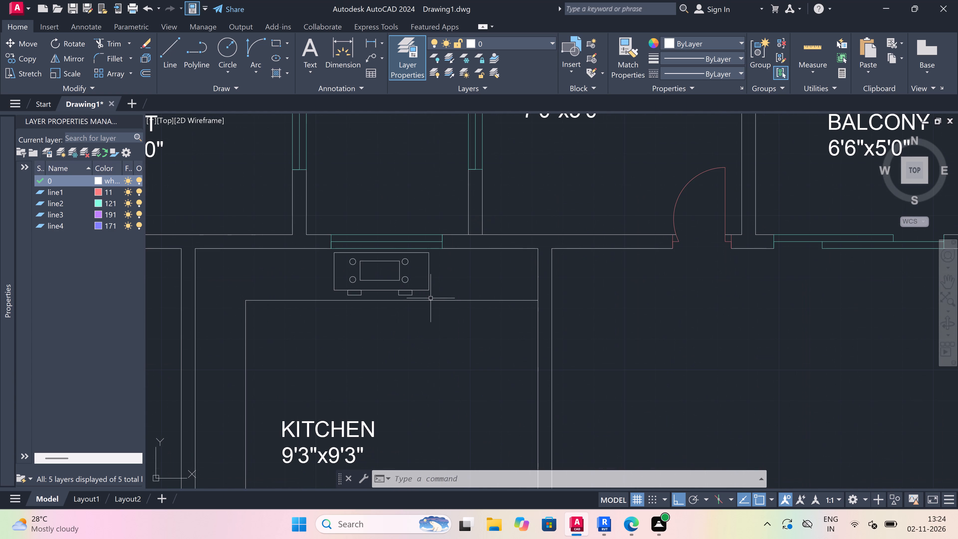
scroll(594, 280, down, 2)
scroll(452, 269, up, 2)
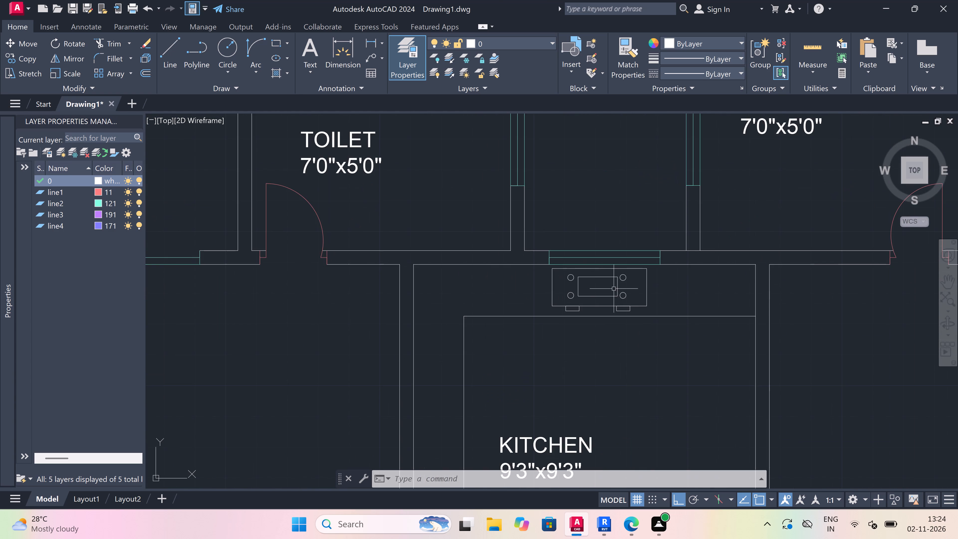
scroll(671, 284, up, 1)
scroll(650, 262, up, 1)
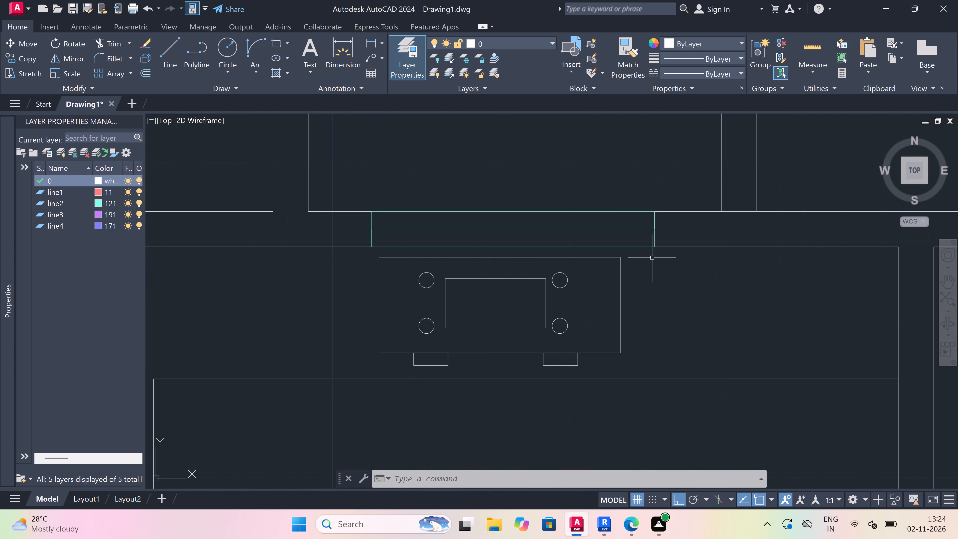
Copy the complete stove fixture from the upper-left unit's kitchen to the upper-right unit's kitchen counter, just below the window.
click(652, 257)
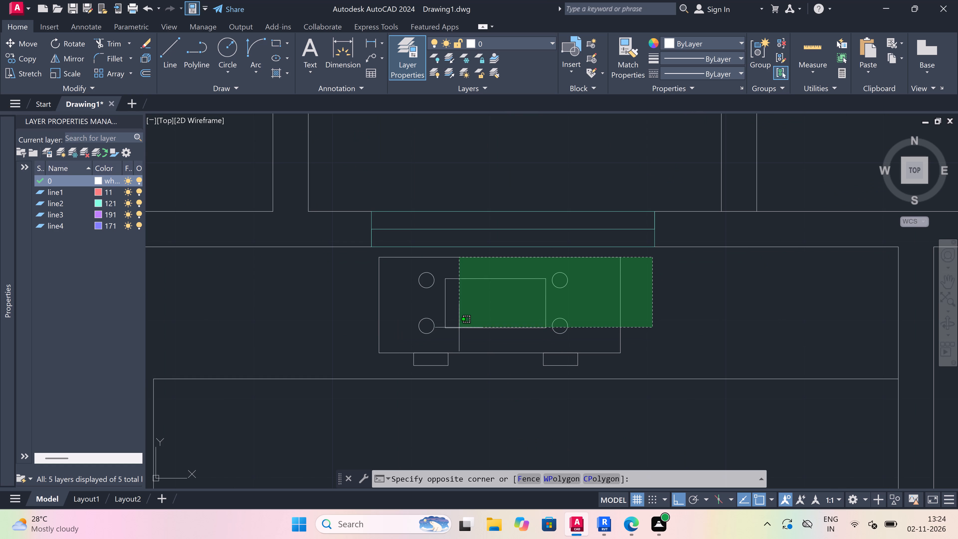
key(Escape)
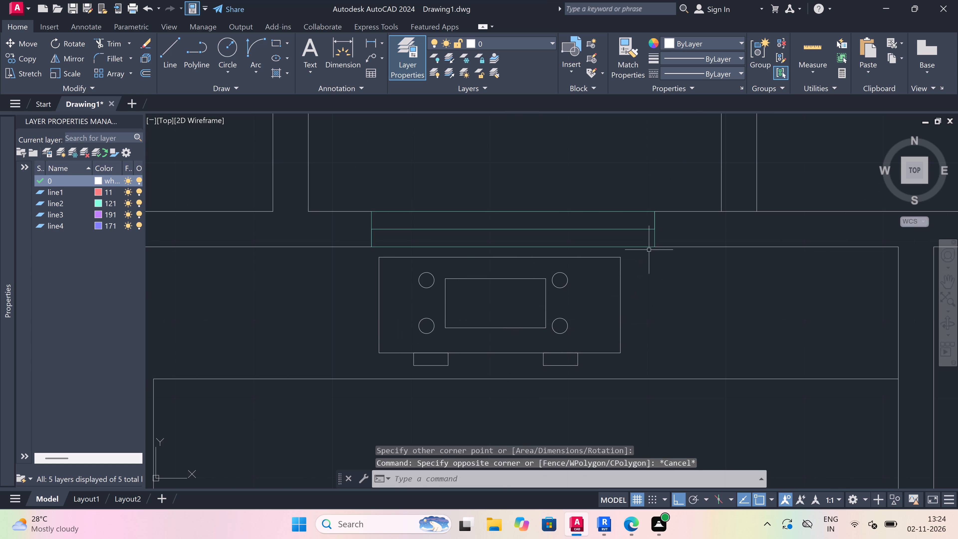
drag(651, 255, 650, 259)
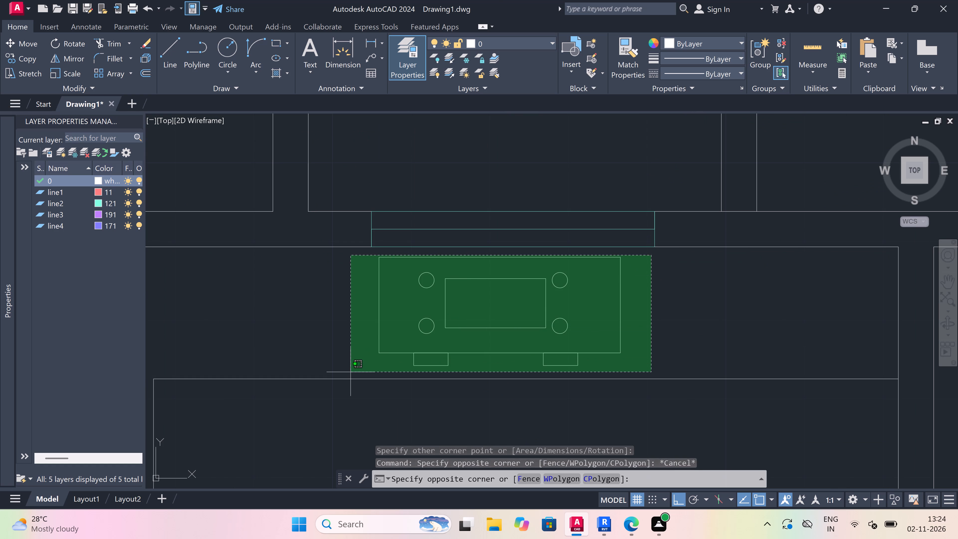
click(351, 372)
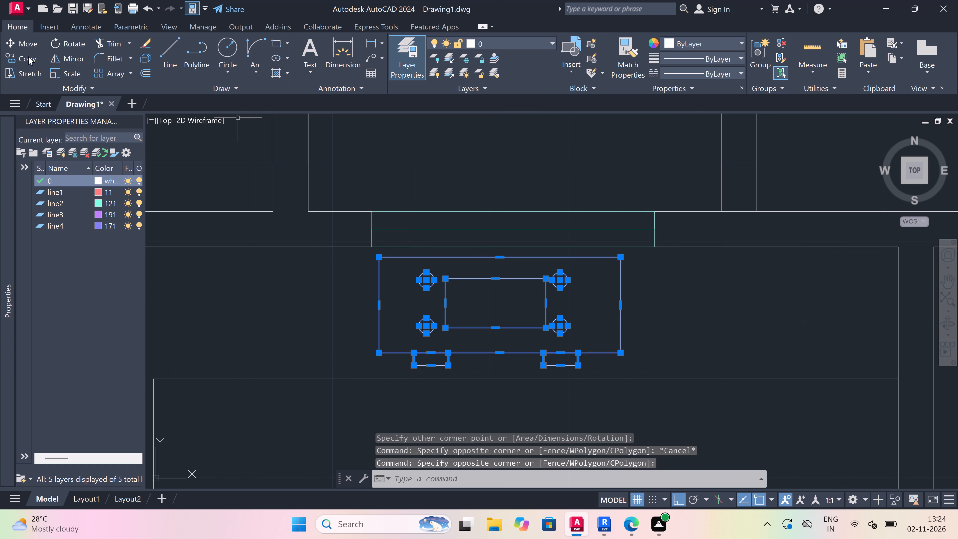
click(28, 55)
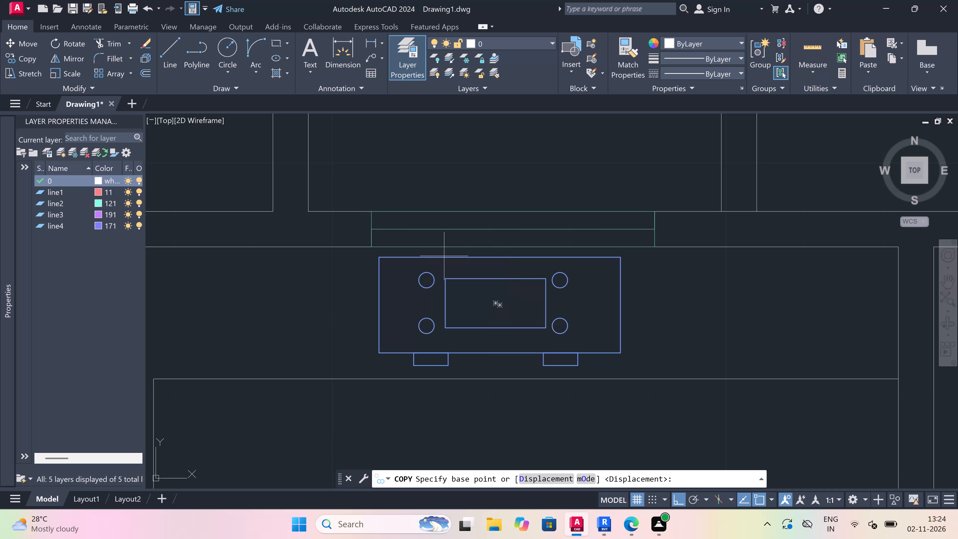
click(502, 255)
scroll(458, 281, down, 2)
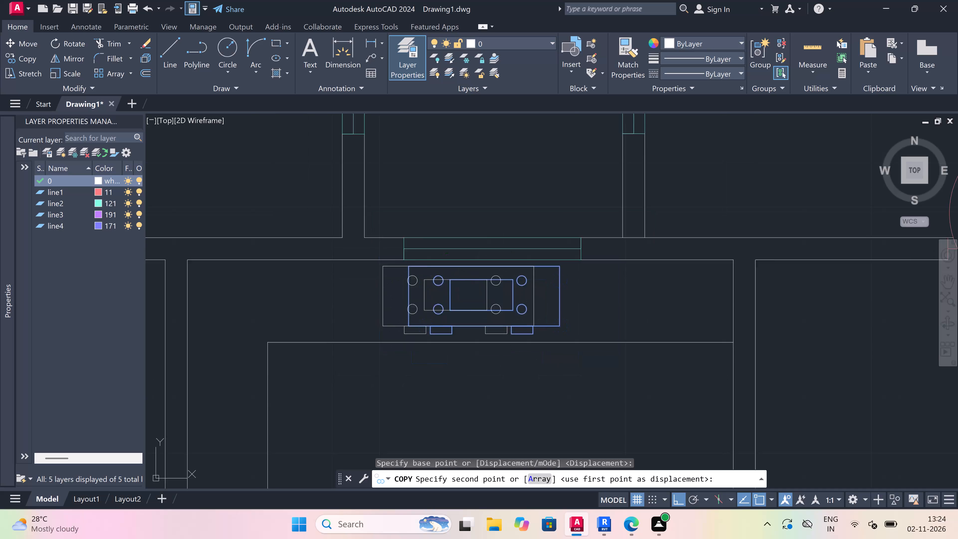
key(F8)
scroll(458, 280, down, 4)
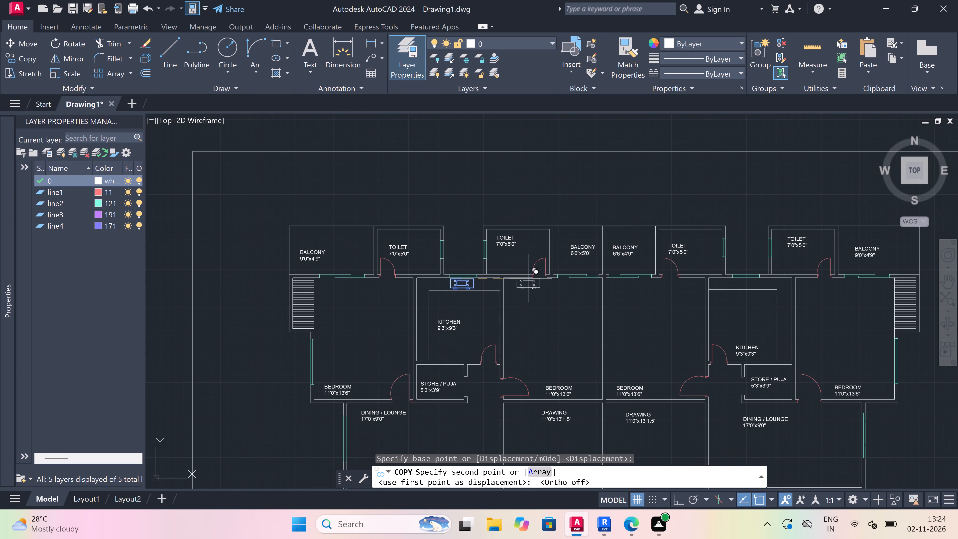
scroll(440, 282, down, 1)
scroll(716, 291, up, 2)
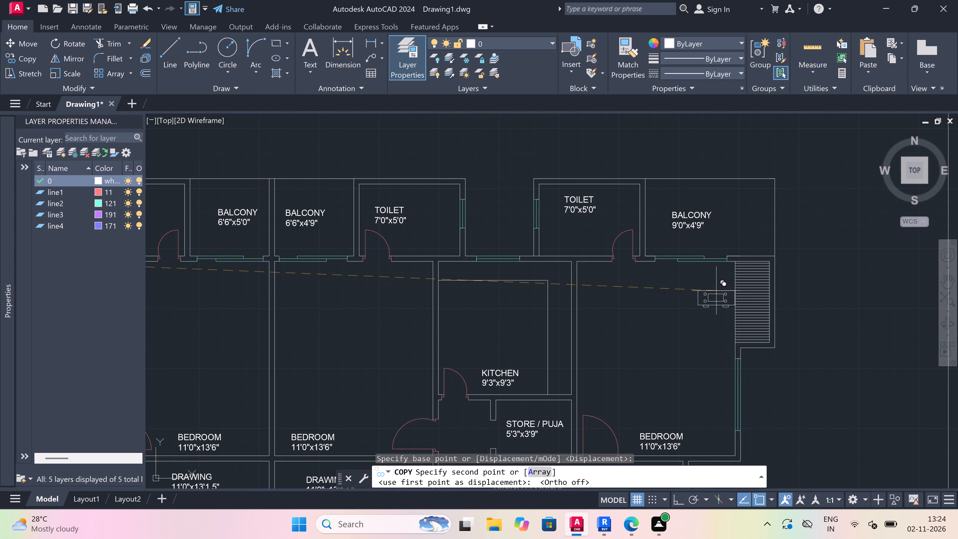
scroll(506, 257, up, 3)
scroll(474, 280, up, 1)
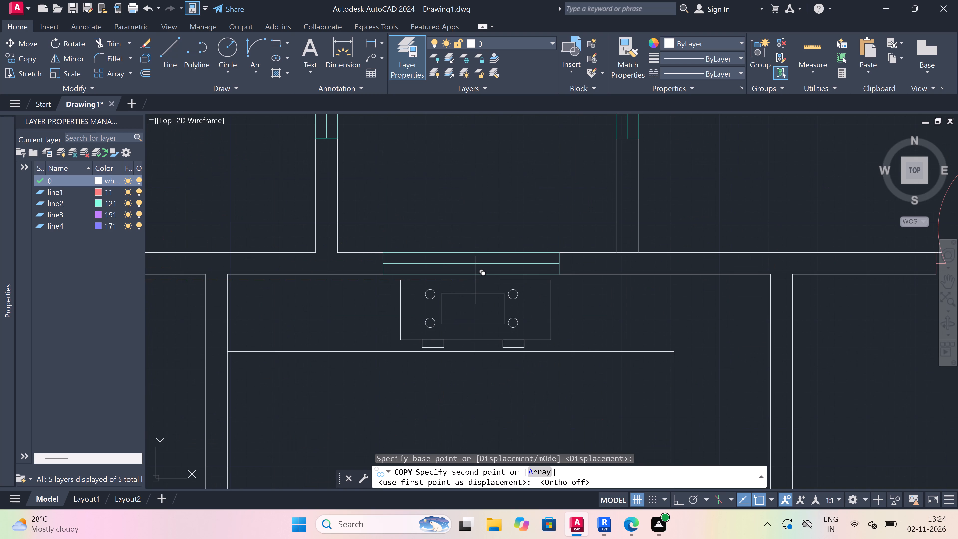
scroll(475, 280, up, 1)
scroll(472, 277, down, 2)
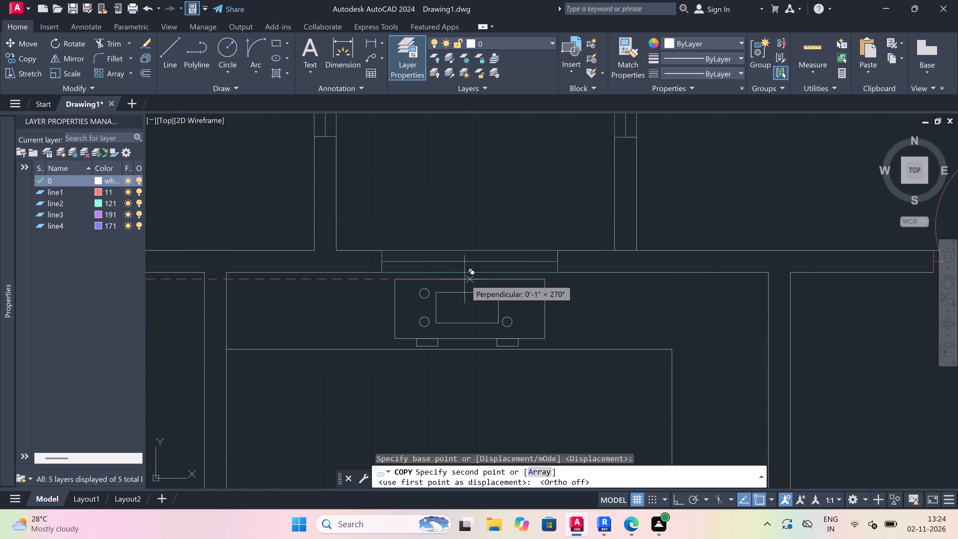
scroll(465, 279, up, 2)
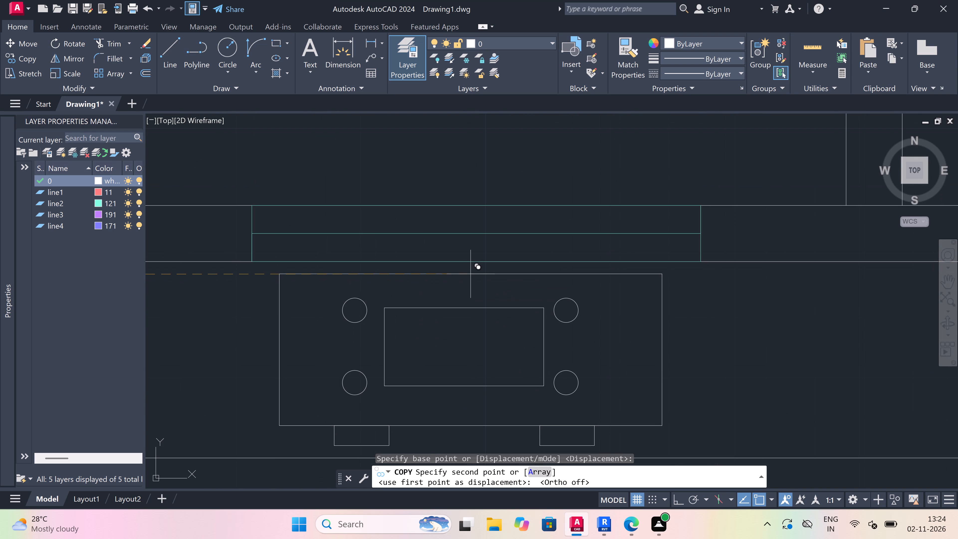
click(471, 273)
key(Escape)
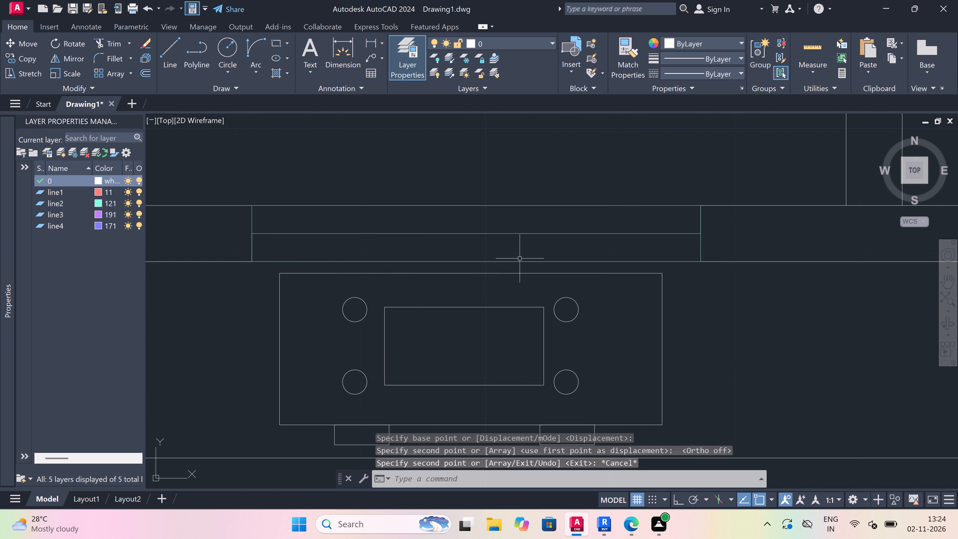
Examine the overall plan for kitchens without a fixture, ending at the lower-left unit's kitchen counter by the window.
scroll(520, 259, down, 13)
scroll(522, 289, up, 2)
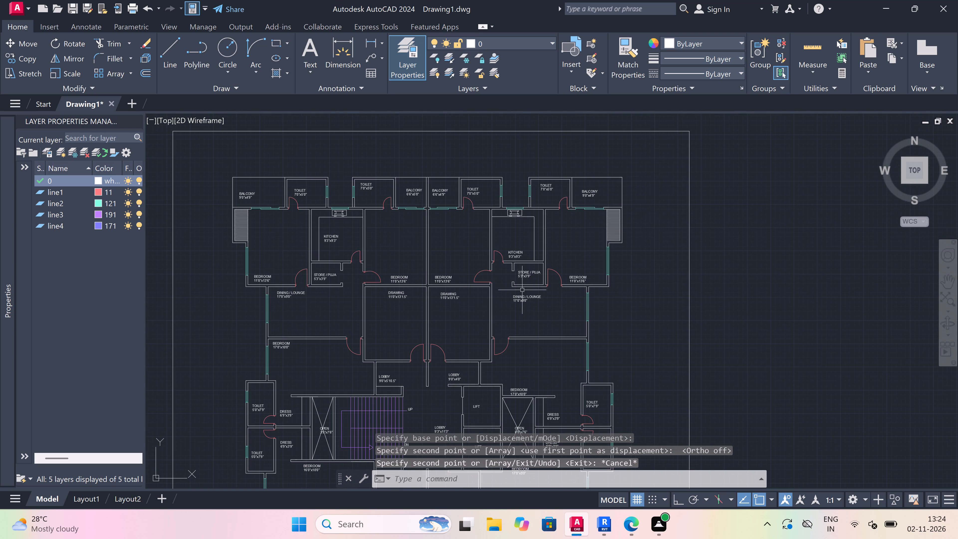
scroll(507, 250, down, 3)
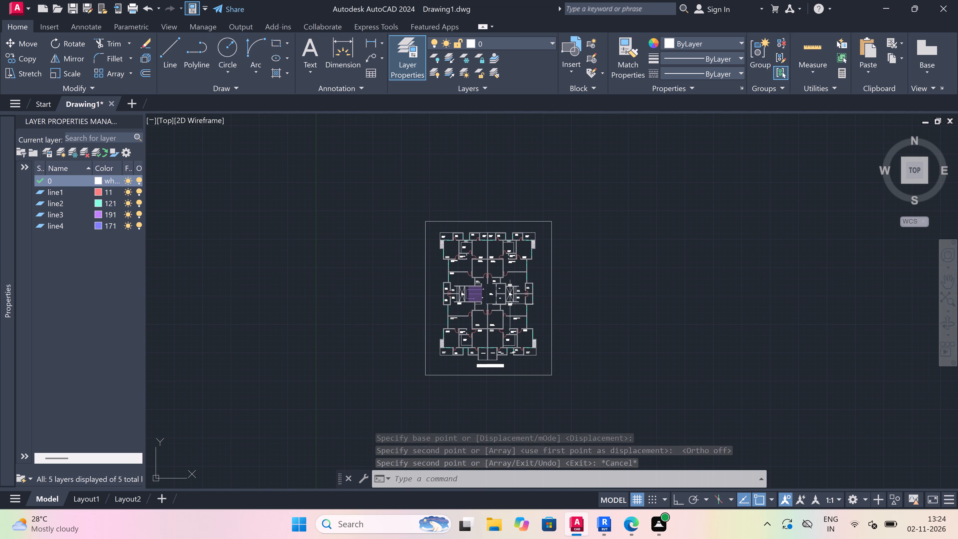
scroll(497, 369, up, 2)
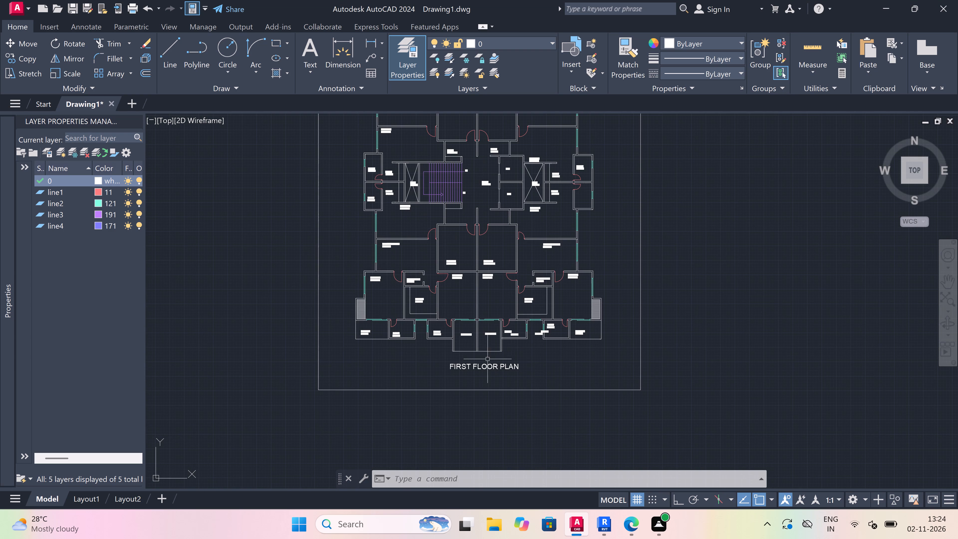
scroll(476, 333, down, 1)
scroll(435, 327, up, 2)
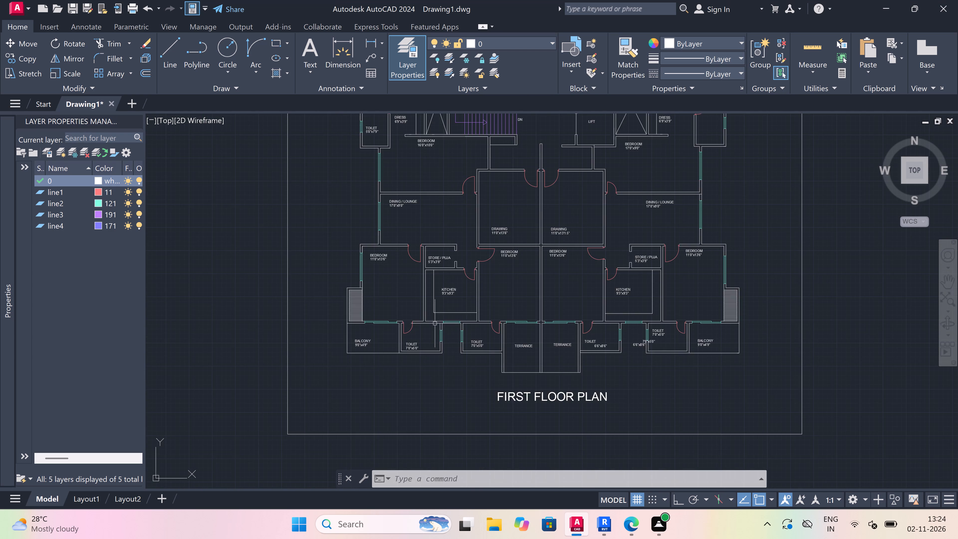
scroll(444, 314, up, 2)
scroll(463, 334, up, 1)
scroll(441, 310, up, 2)
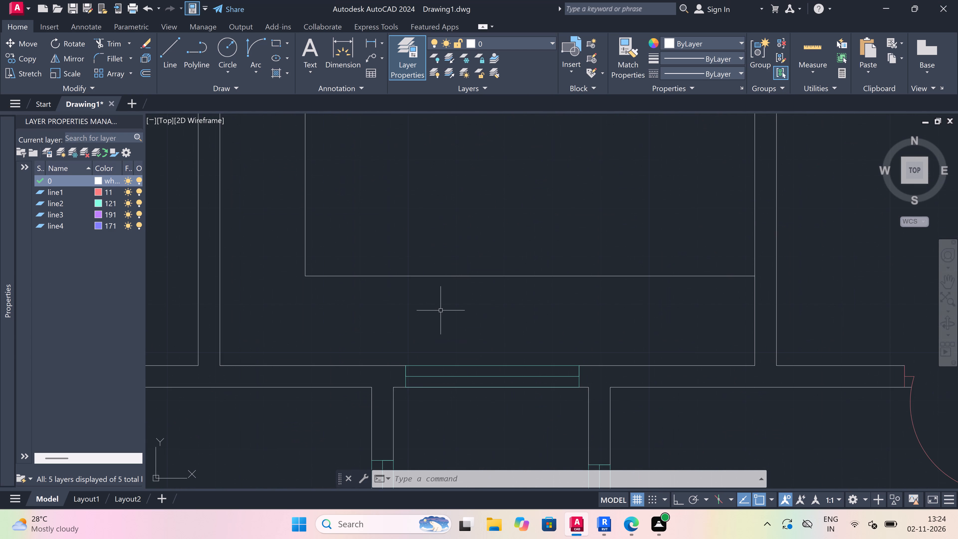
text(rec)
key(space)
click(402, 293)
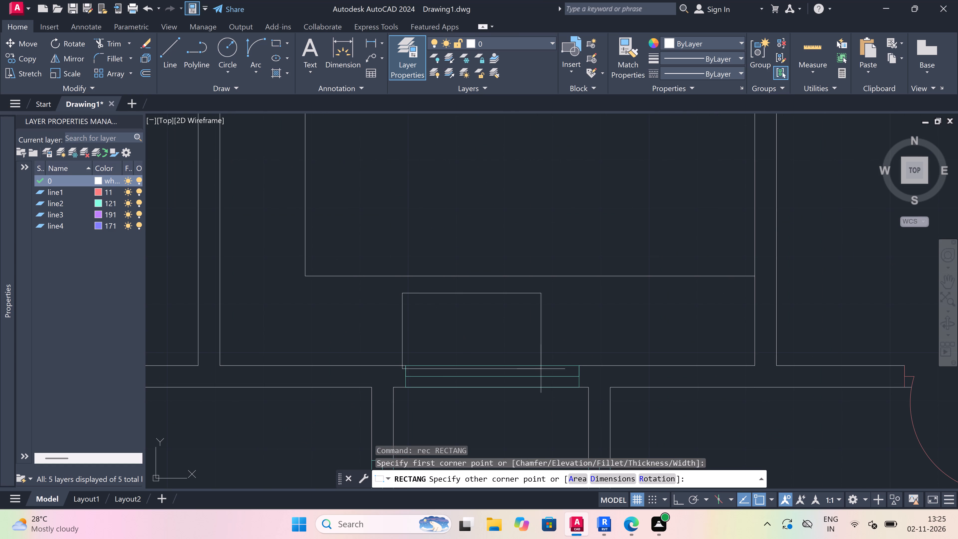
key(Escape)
Draw a horizontal rectangle as the fixture outline on the lower-left unit's kitchen counter, just above the window.
key(space)
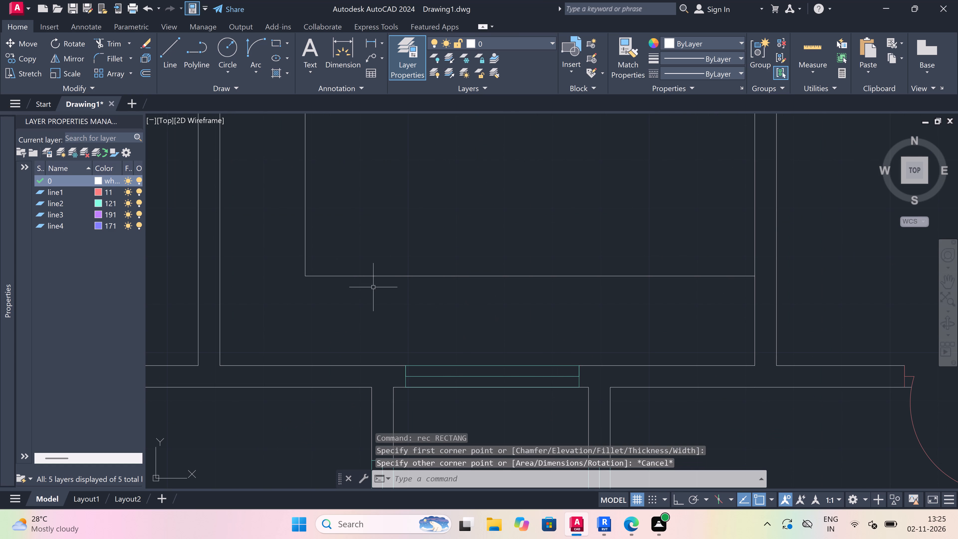
scroll(404, 288, up, 1)
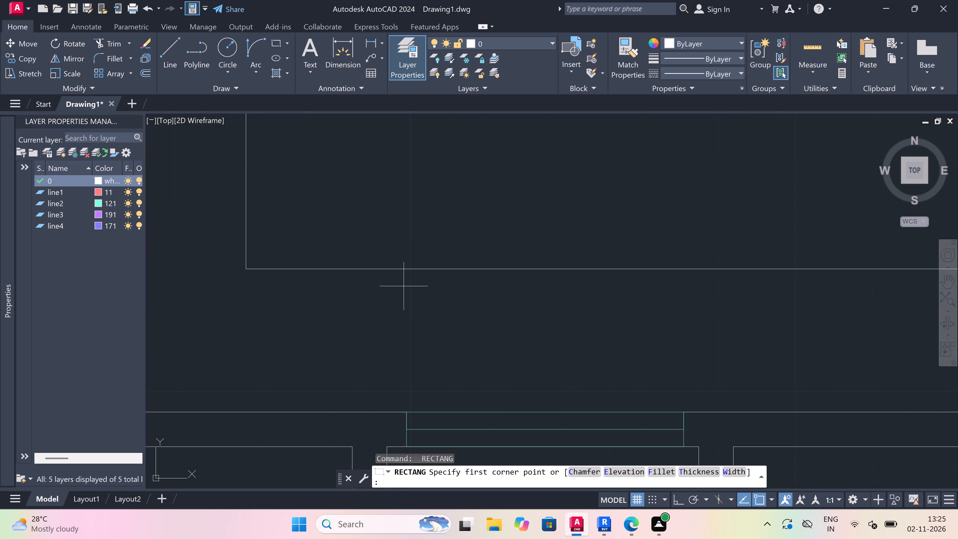
drag(406, 289, 409, 294)
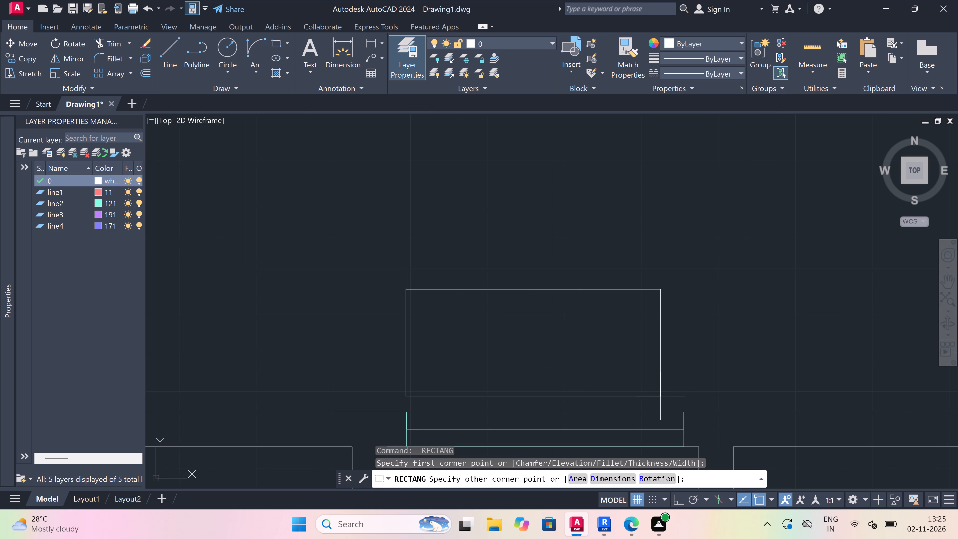
click(656, 402)
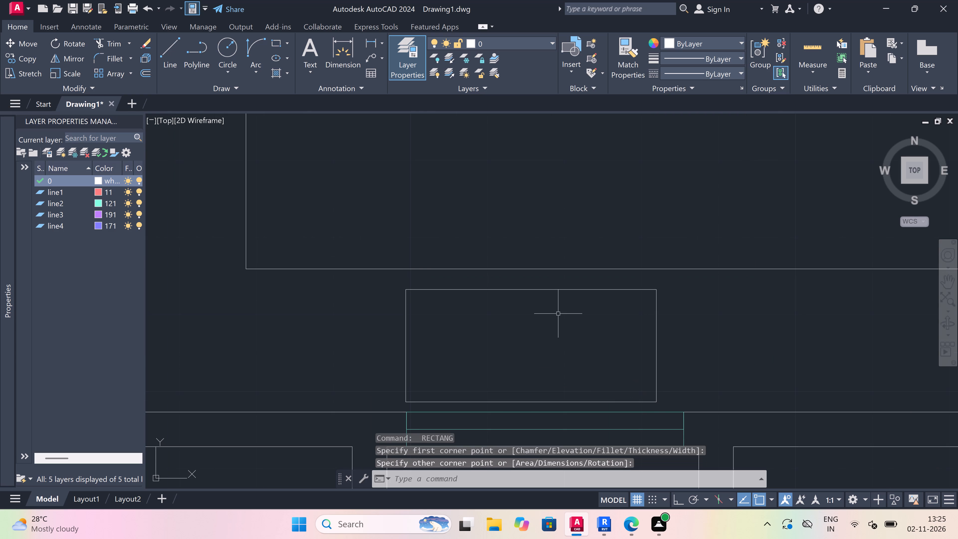
Draw a small rectangle standing on the fixture outline's upper edge, near its left end.
key(space)
click(448, 288)
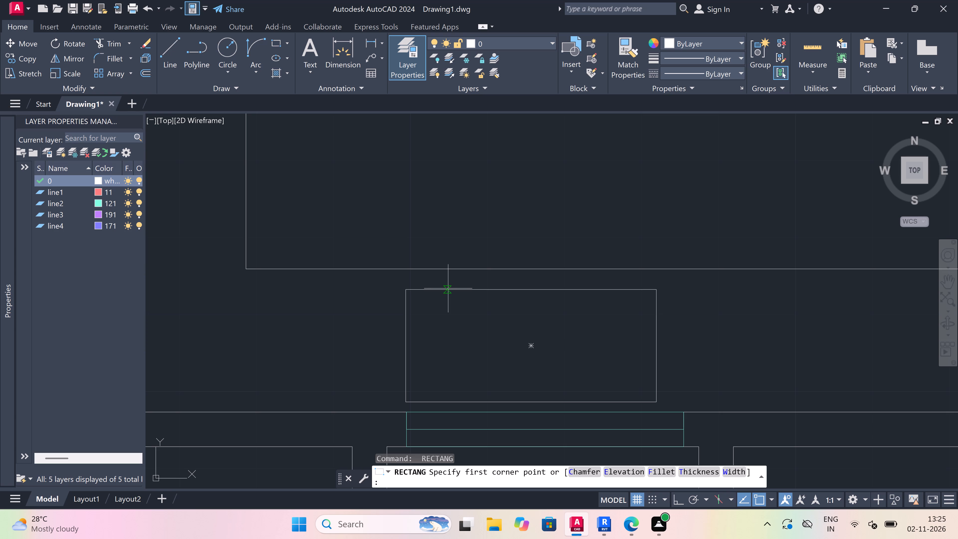
click(480, 275)
Copy the small rectangle horizontally along the fixture's upper edge to near its right end.
click(480, 278)
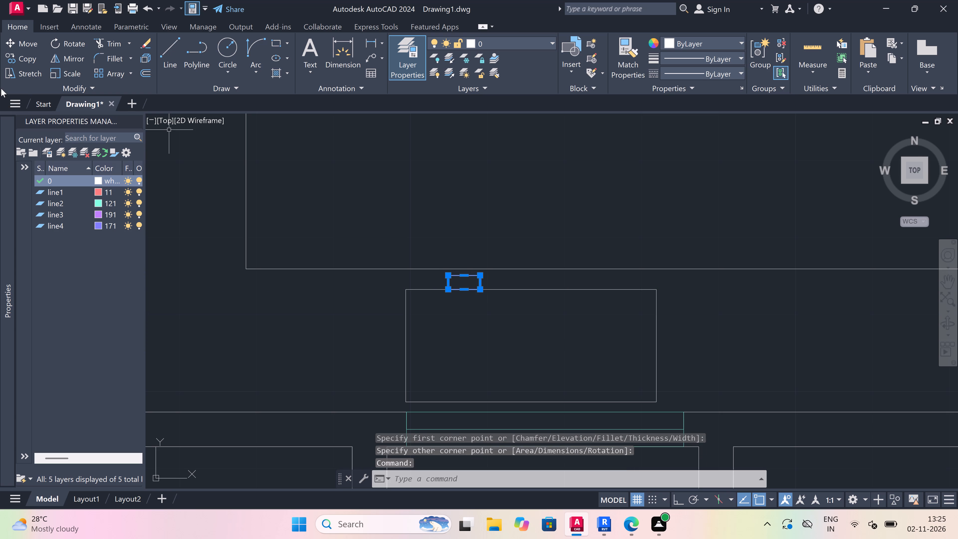
click(21, 59)
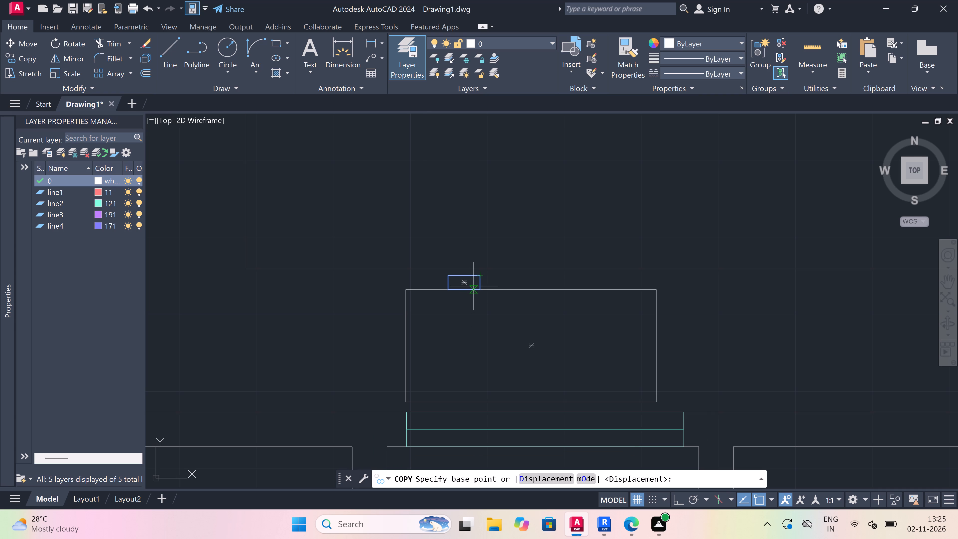
drag(478, 289, 482, 289)
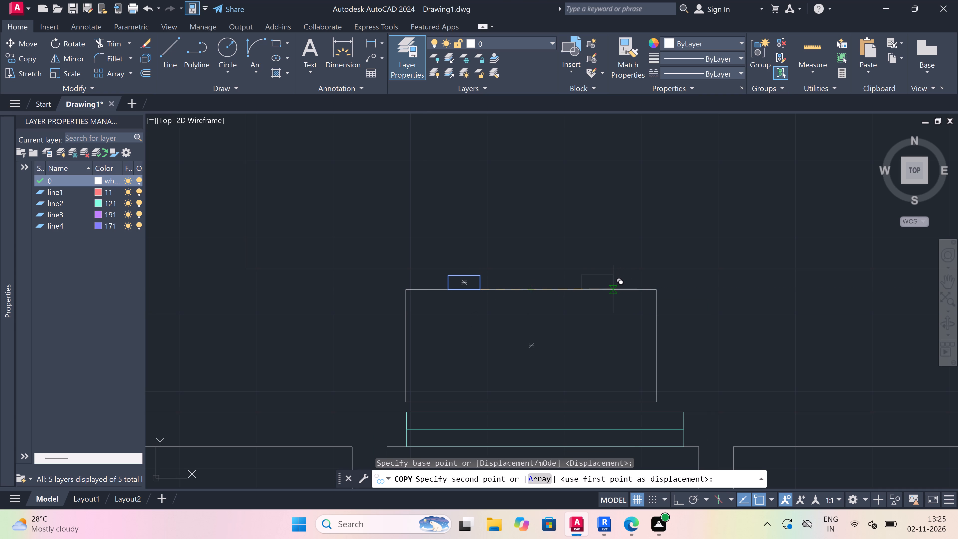
click(613, 289)
key(Escape)
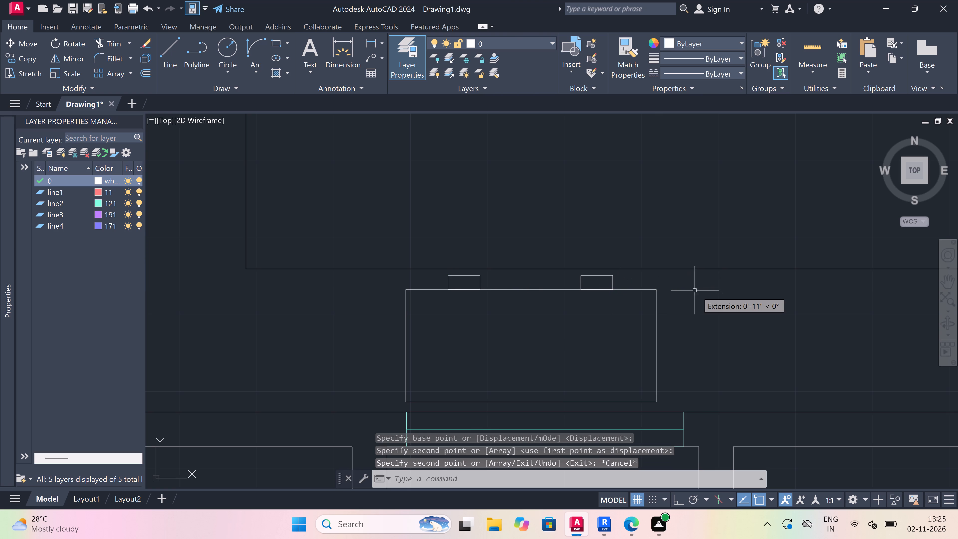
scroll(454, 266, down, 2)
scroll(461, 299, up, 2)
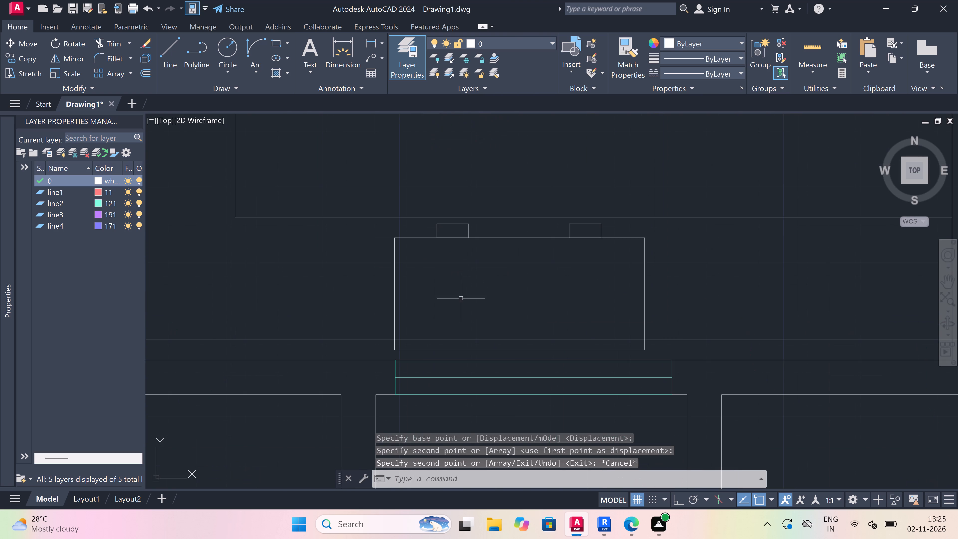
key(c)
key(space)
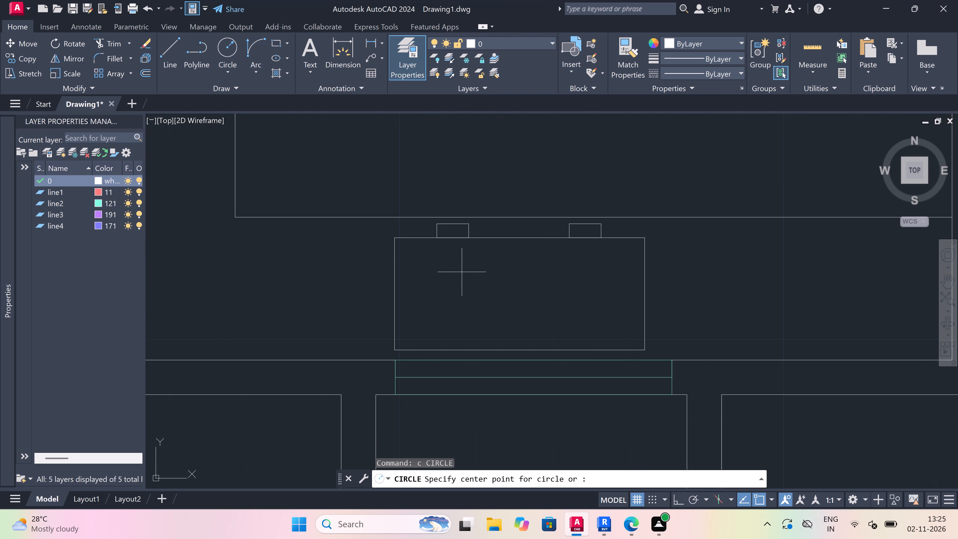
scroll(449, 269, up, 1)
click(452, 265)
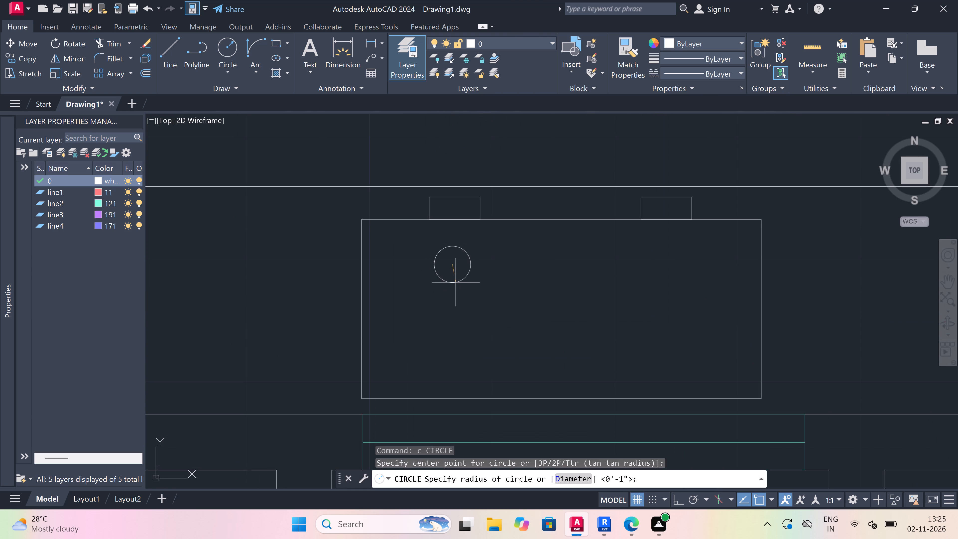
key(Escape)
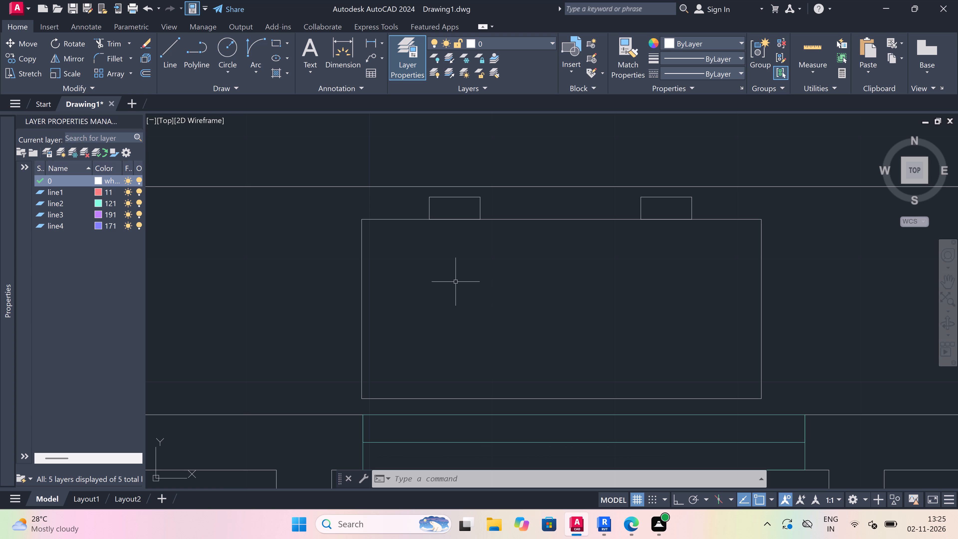
Draw a small circle inside the fixture's upper-left corner, beneath the left small rectangle.
key(c)
key(space)
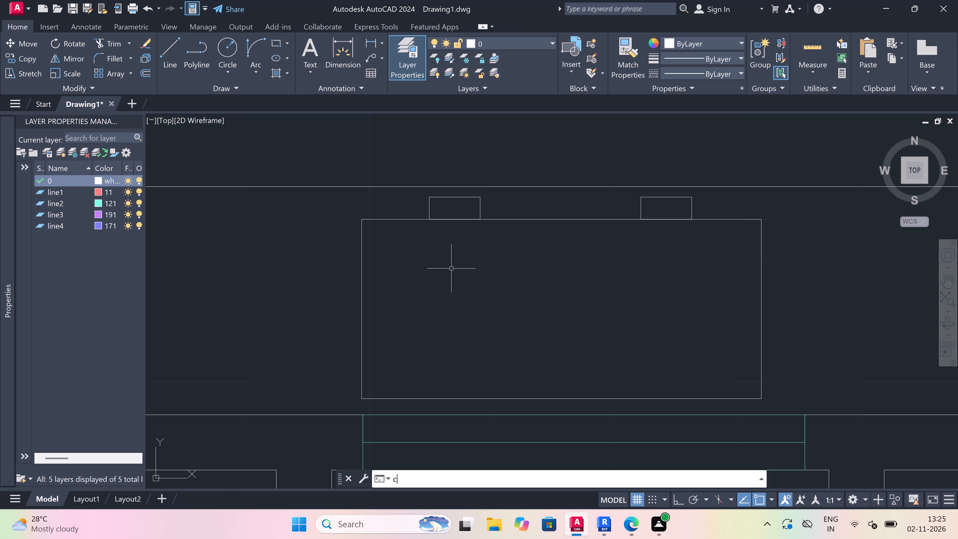
click(451, 269)
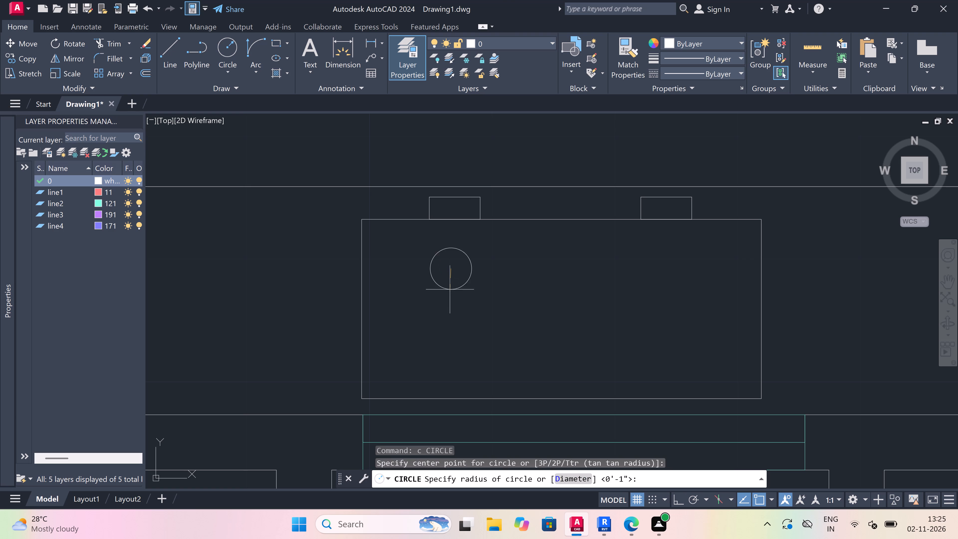
click(450, 287)
click(450, 286)
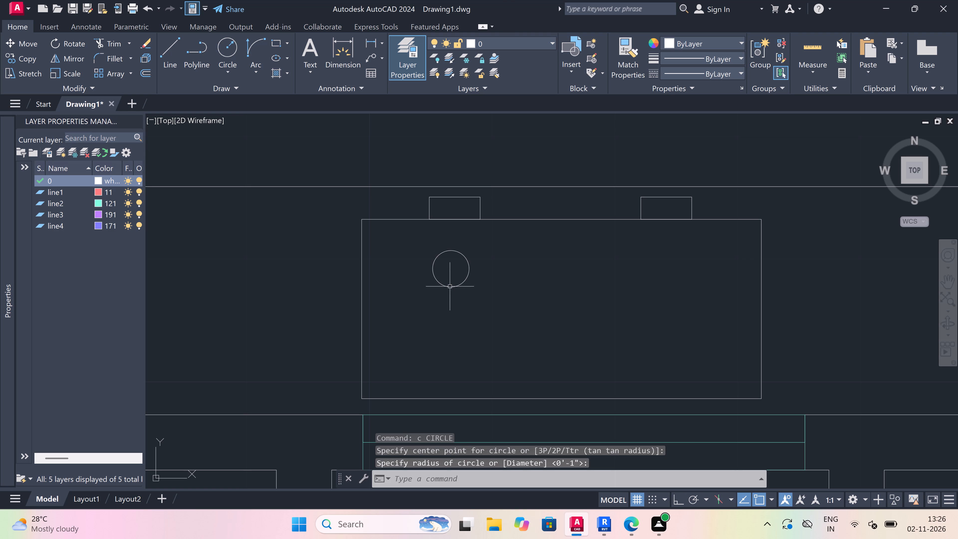
Copy the small circle horizontally about 1'-6" with Ortho on, placing it beneath the right small rectangle.
drag(470, 259, 464, 258)
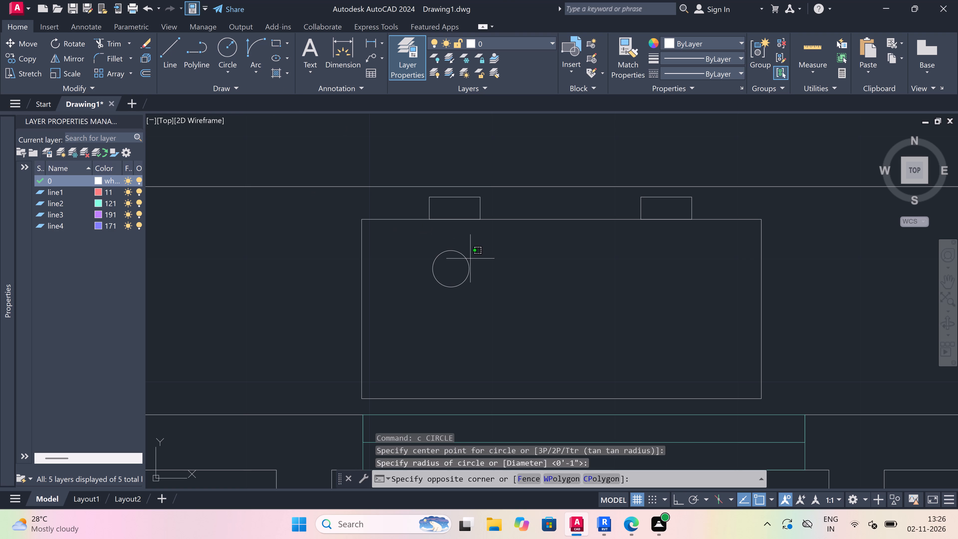
click(430, 267)
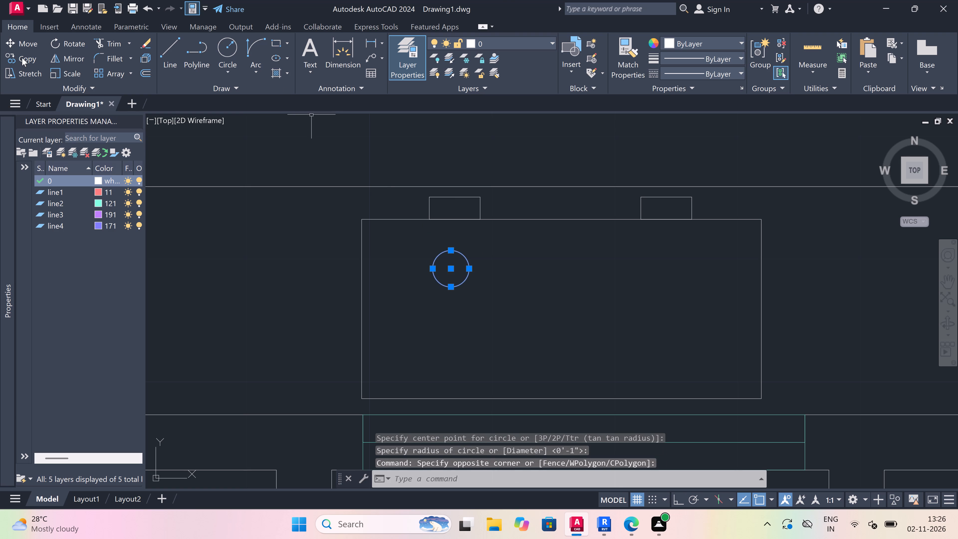
click(22, 58)
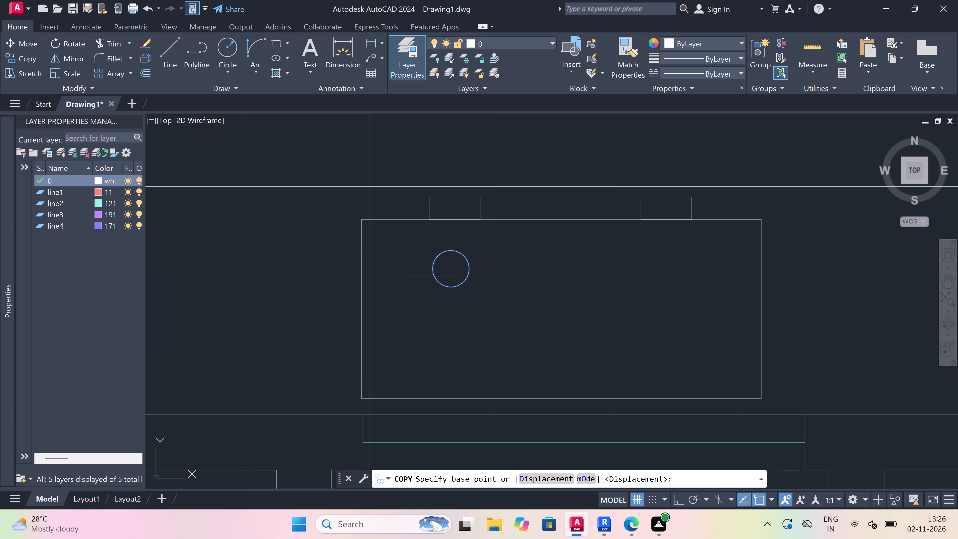
click(456, 269)
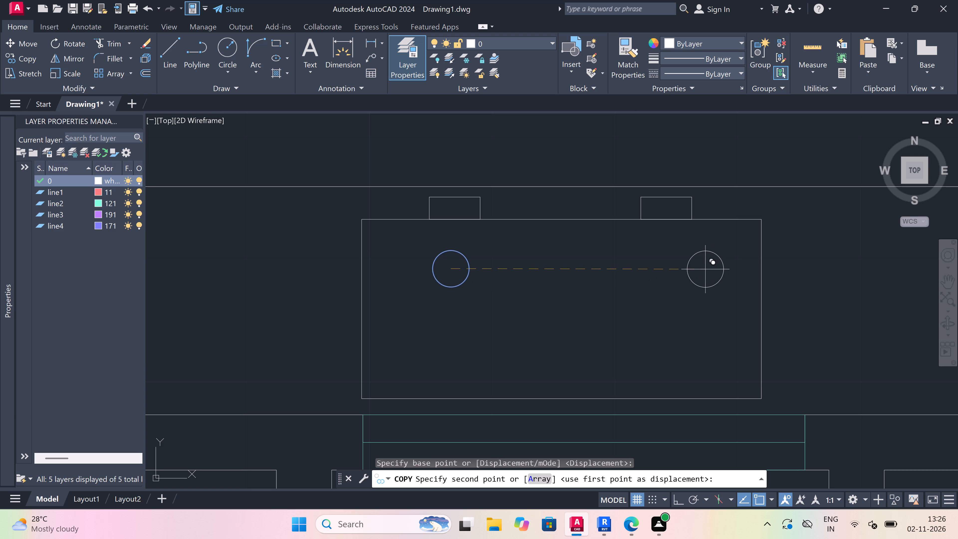
key(F8)
click(669, 261)
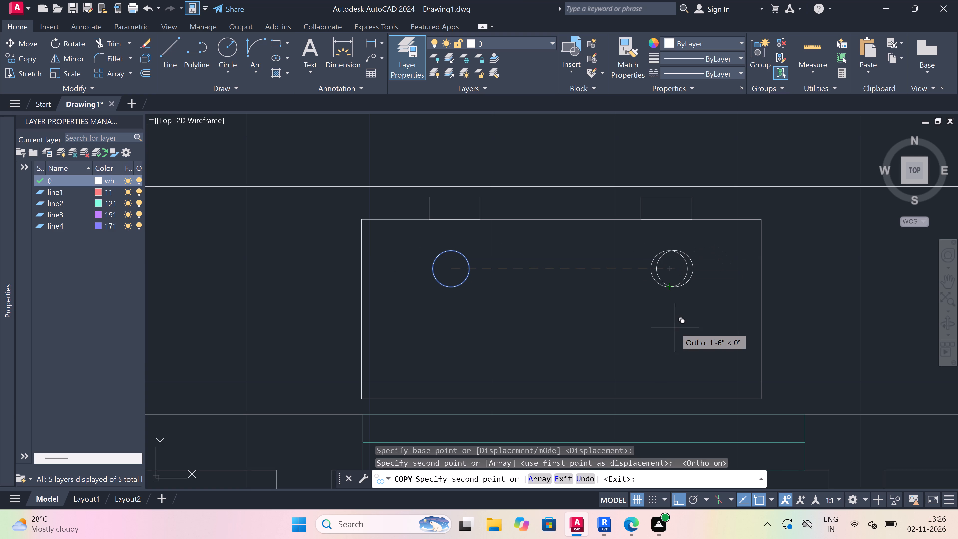
key(Escape)
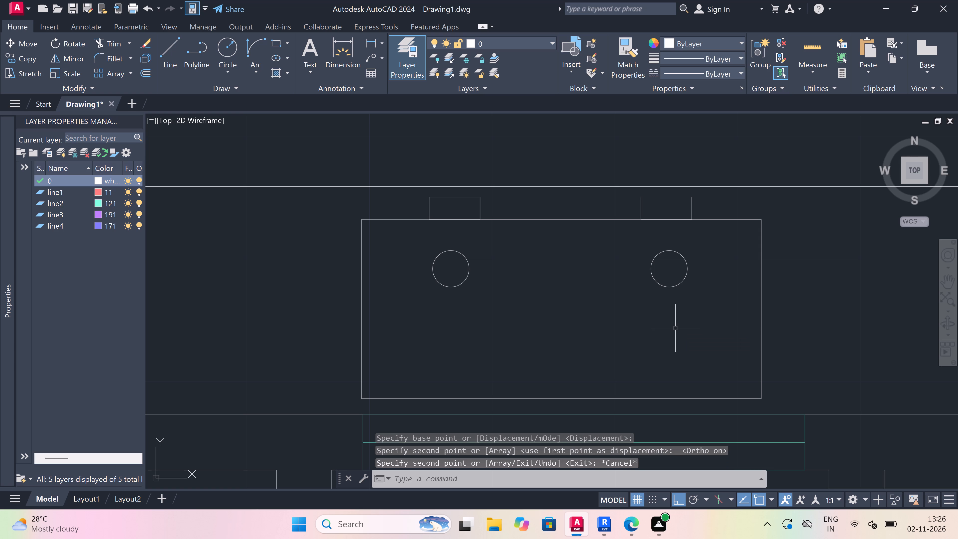
Copy both circles straight down about 7" to sit near the fixture outline's lower edge.
drag(684, 274, 650, 282)
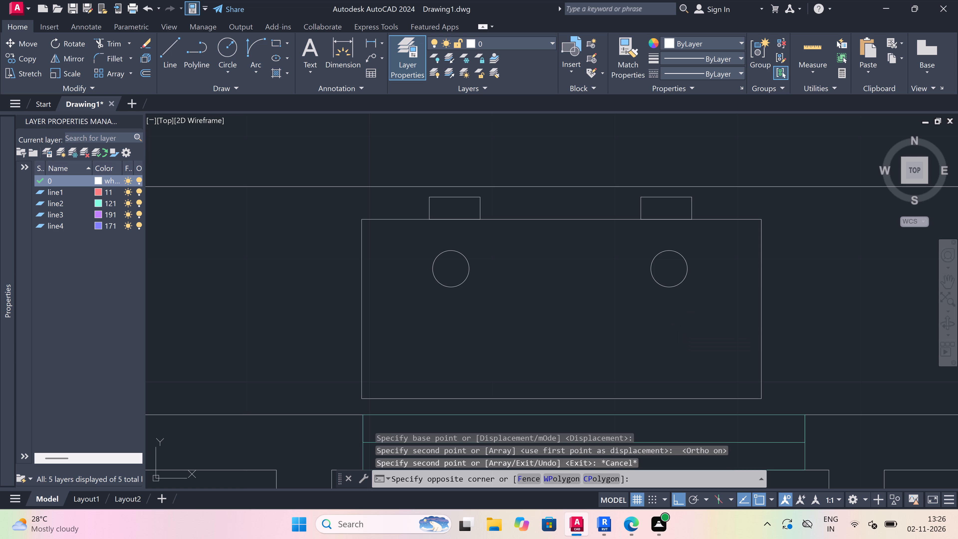
click(416, 299)
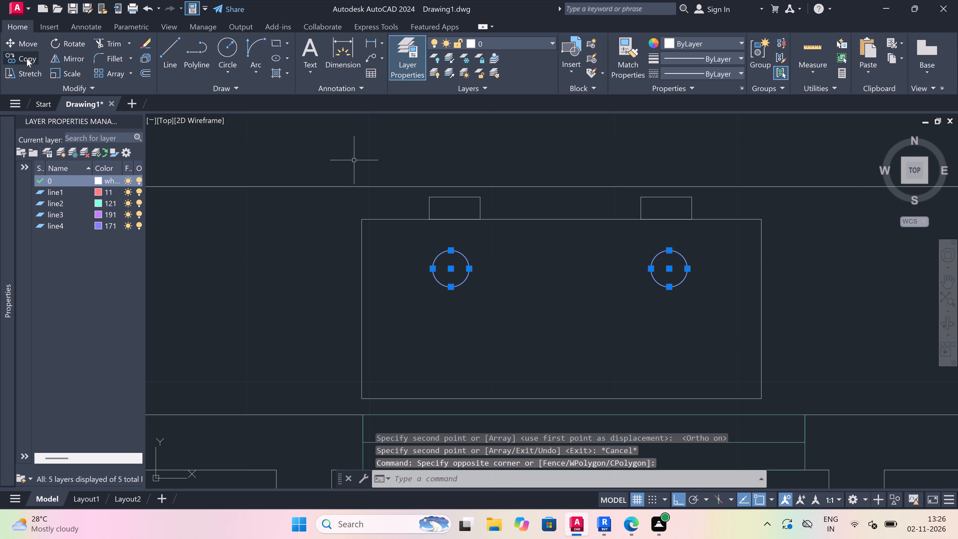
click(28, 54)
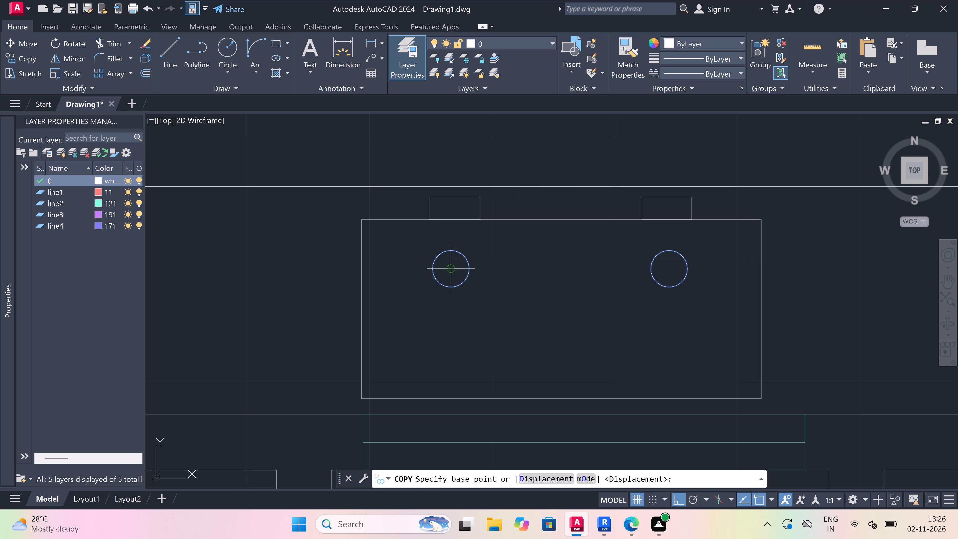
drag(451, 268, 450, 280)
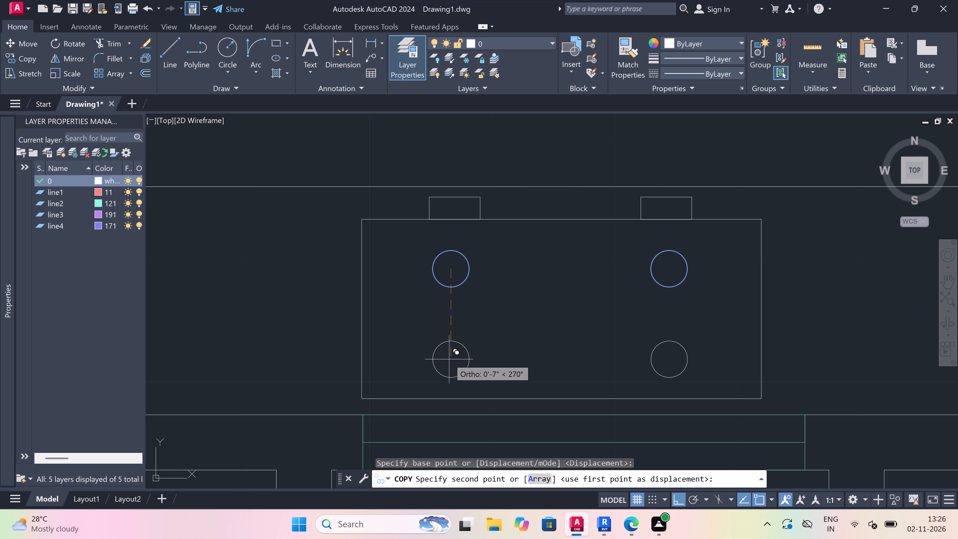
click(449, 361)
key(Escape)
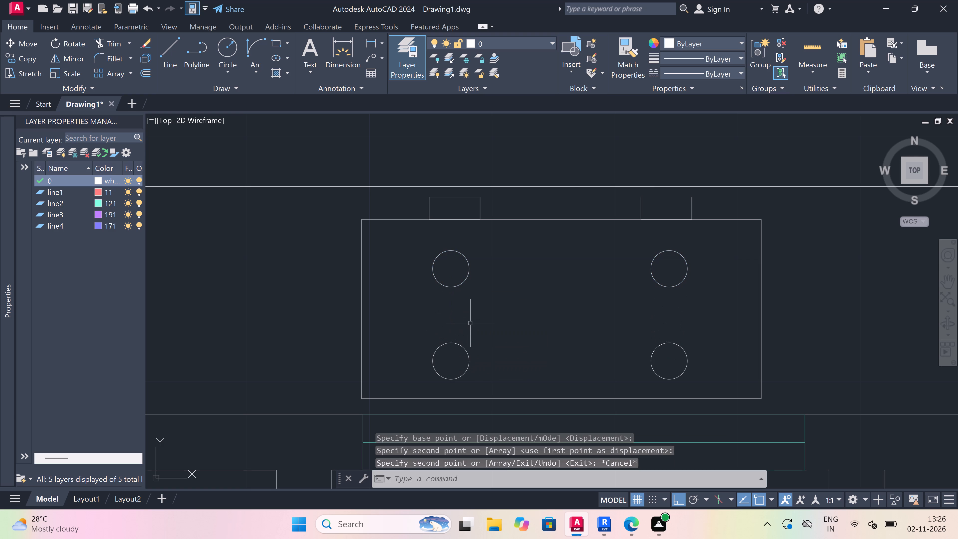
Draw a rectangle in the middle of the fixture, between the four circles.
text(rec)
key(space)
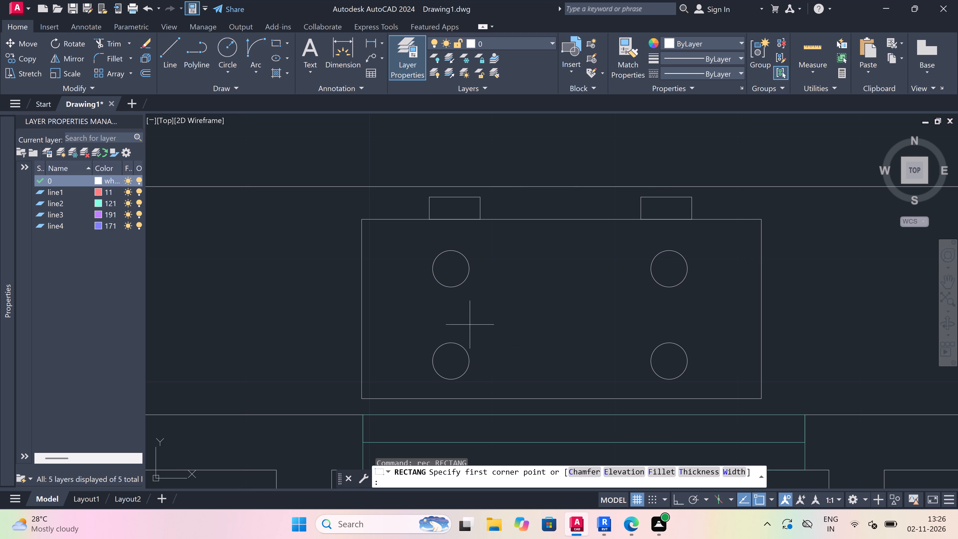
click(490, 269)
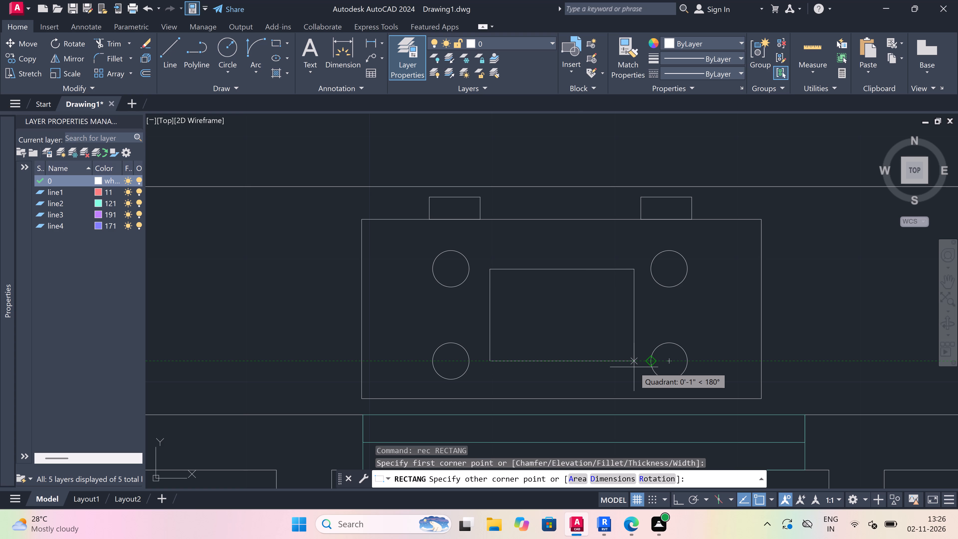
drag(634, 367, 630, 361)
key(Escape)
Draw a horizontal rectangle as the fixture outline on the lower-right unit's kitchen counter, just above the window.
scroll(439, 208, down, 5)
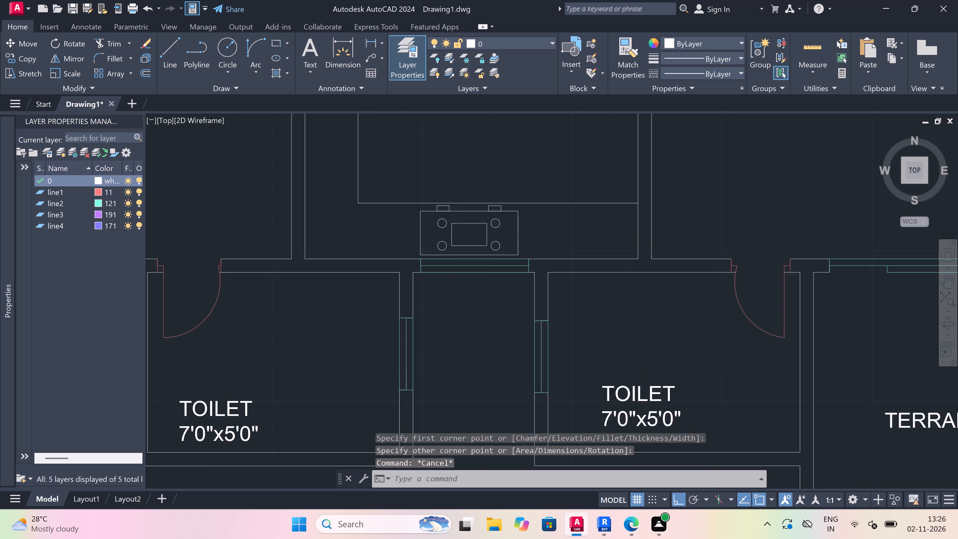
scroll(479, 228, down, 11)
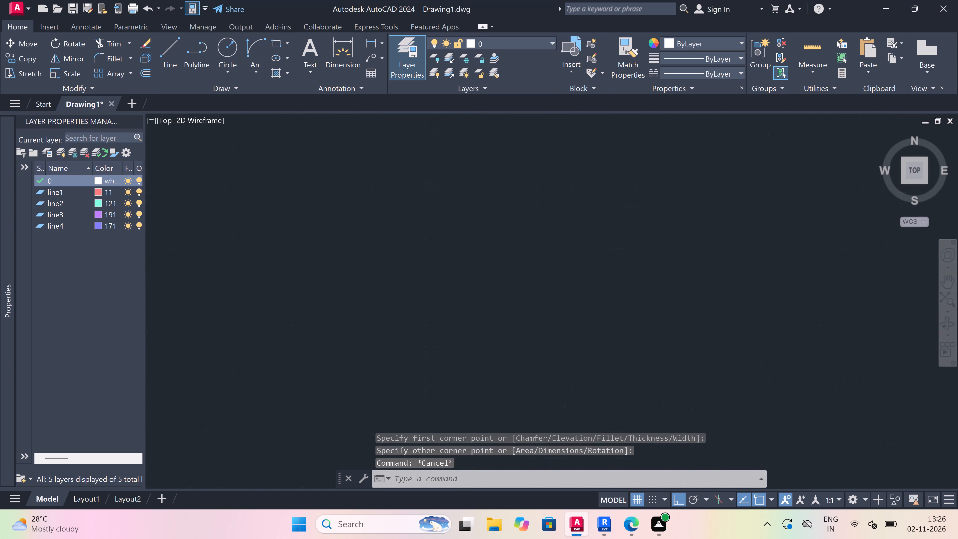
scroll(489, 212, up, 9)
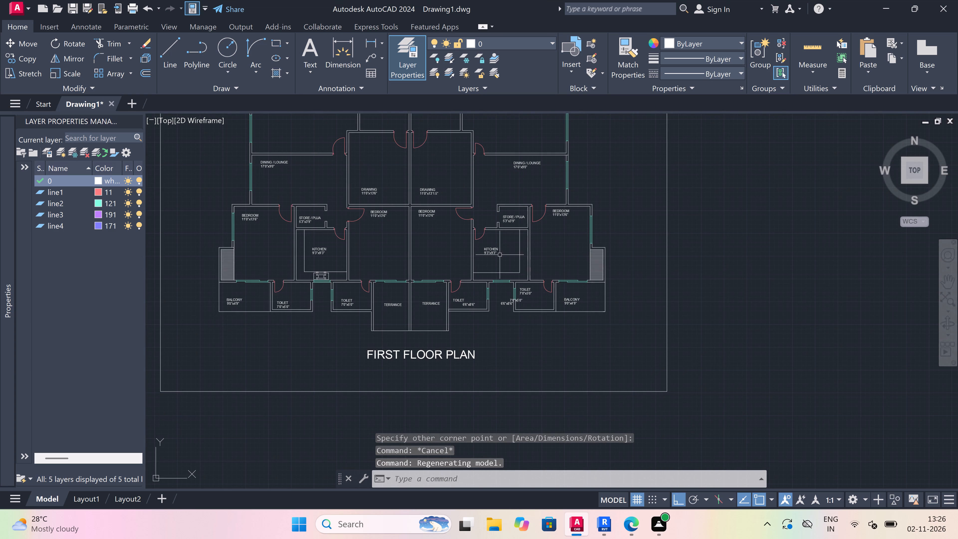
scroll(501, 282, up, 4)
scroll(492, 220, up, 1)
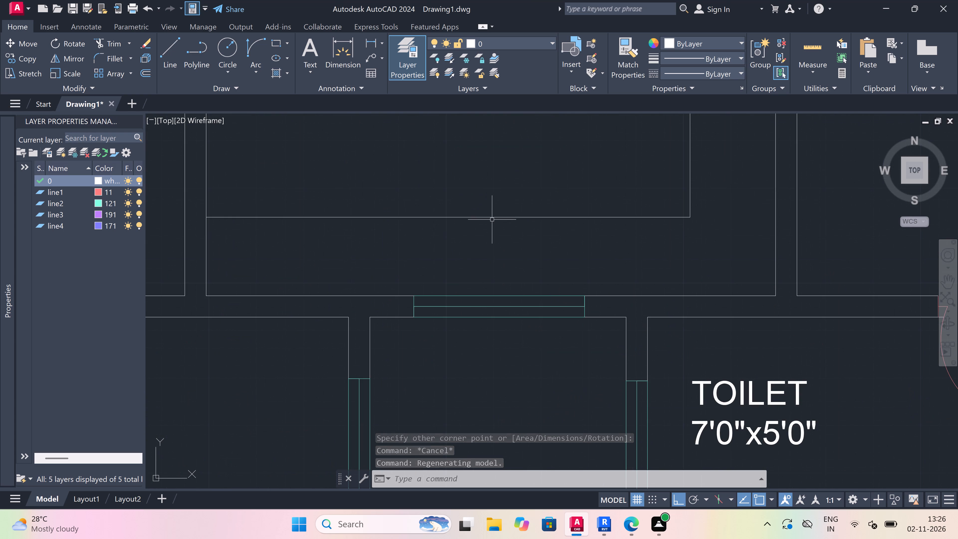
scroll(492, 220, up, 1)
key(r)
key(e)
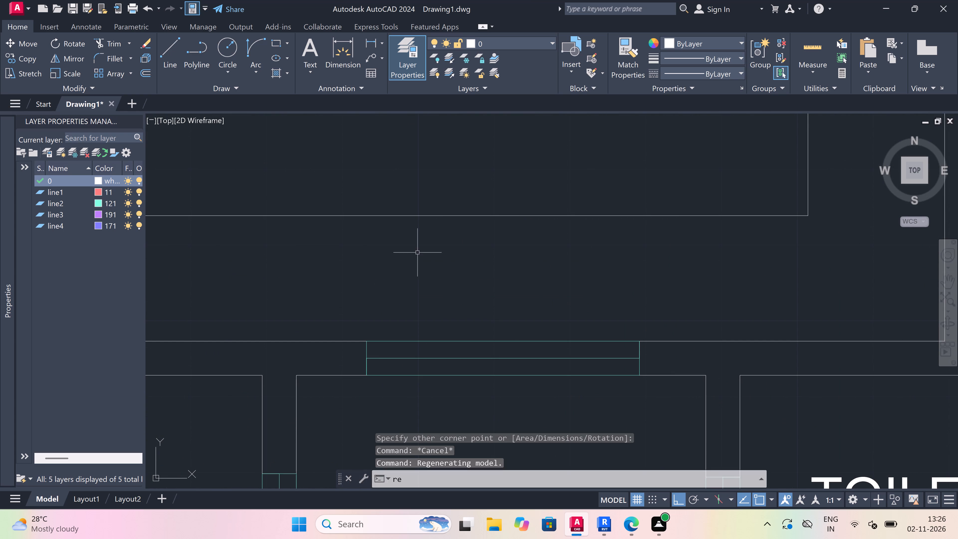
key(c)
key(space)
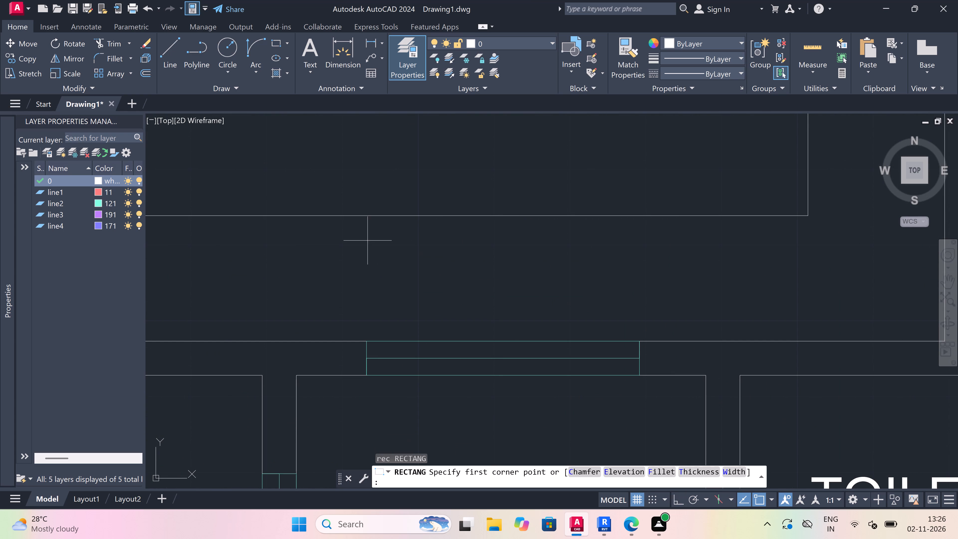
click(376, 237)
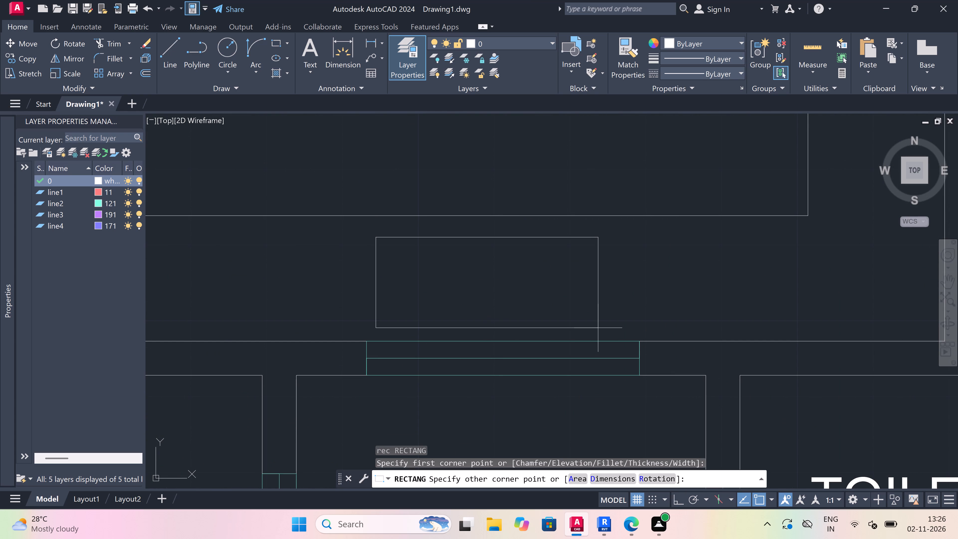
click(600, 333)
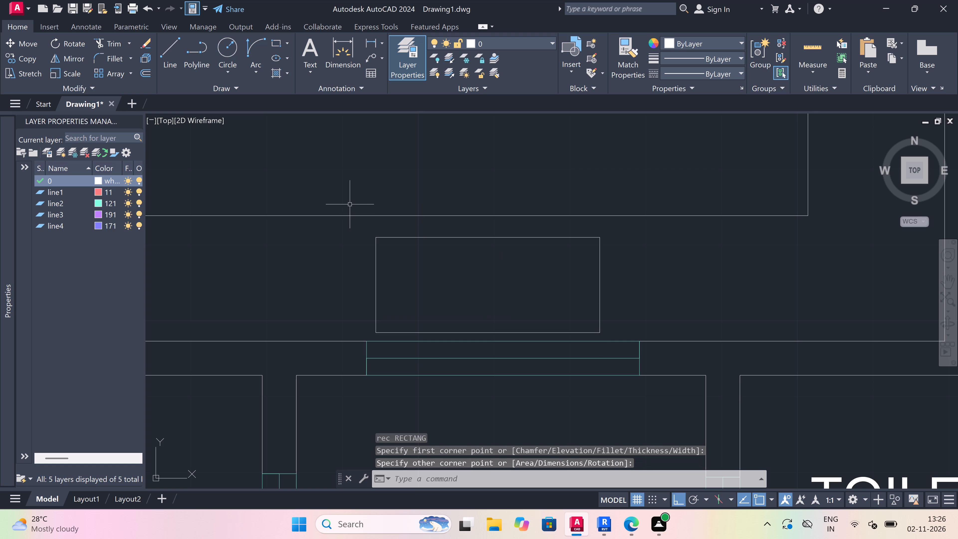
Draw a small rectangle standing on the new fixture outline's upper edge, near its left end.
scroll(387, 216, up, 1)
key(space)
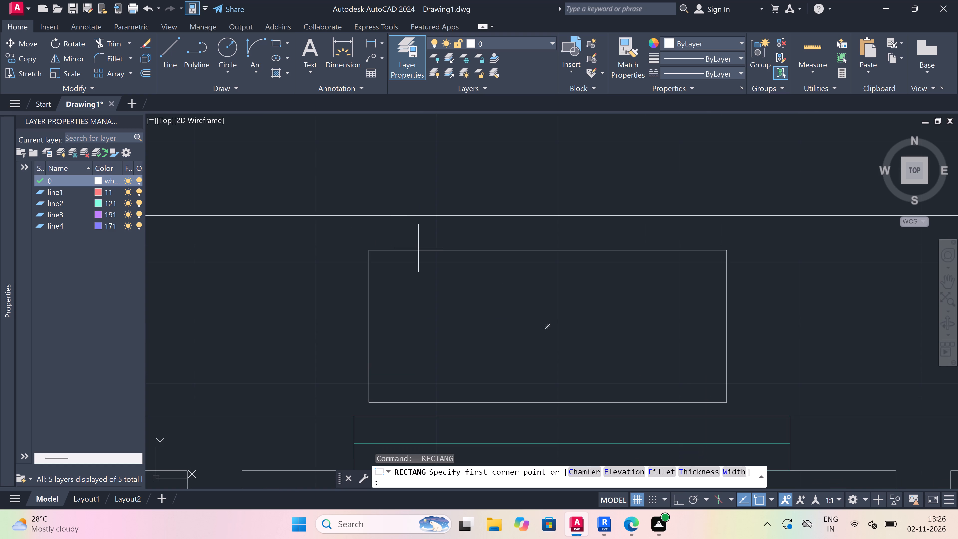
click(419, 248)
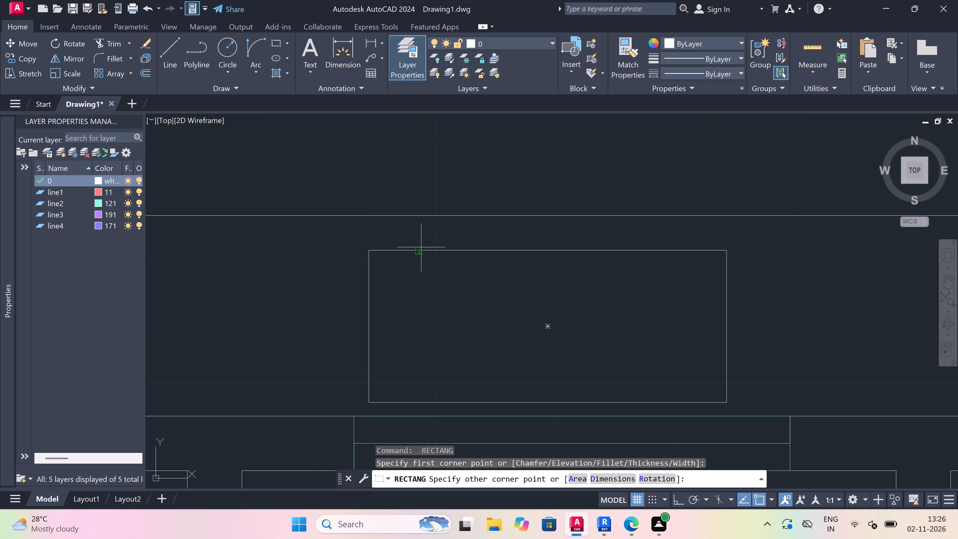
click(471, 234)
Copy the small rectangle horizontally along the fixture's upper edge to near its right end.
click(470, 234)
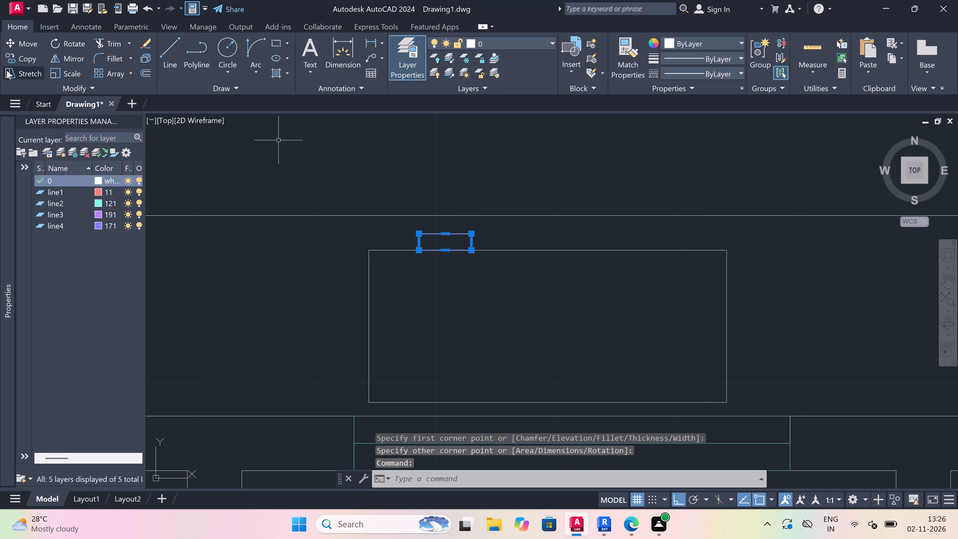
click(24, 58)
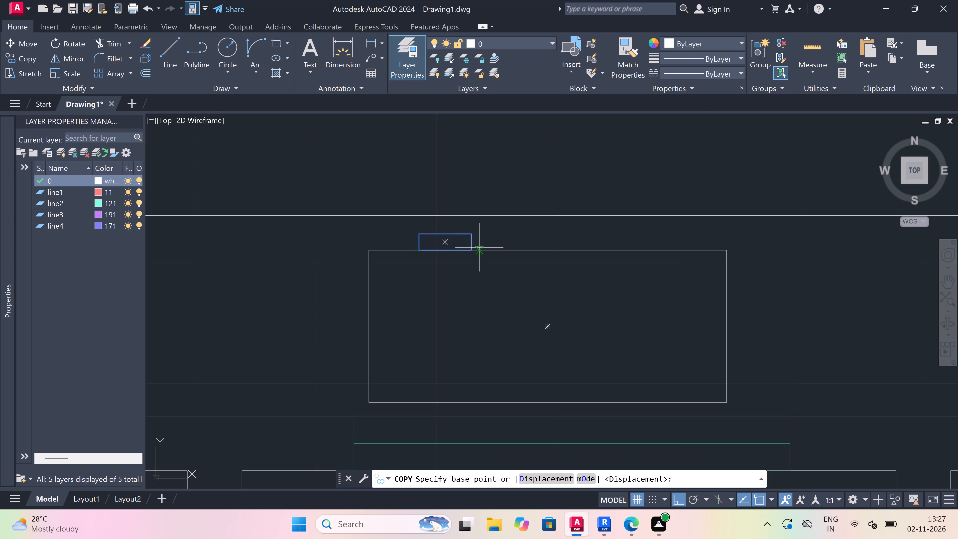
drag(472, 248, 474, 247)
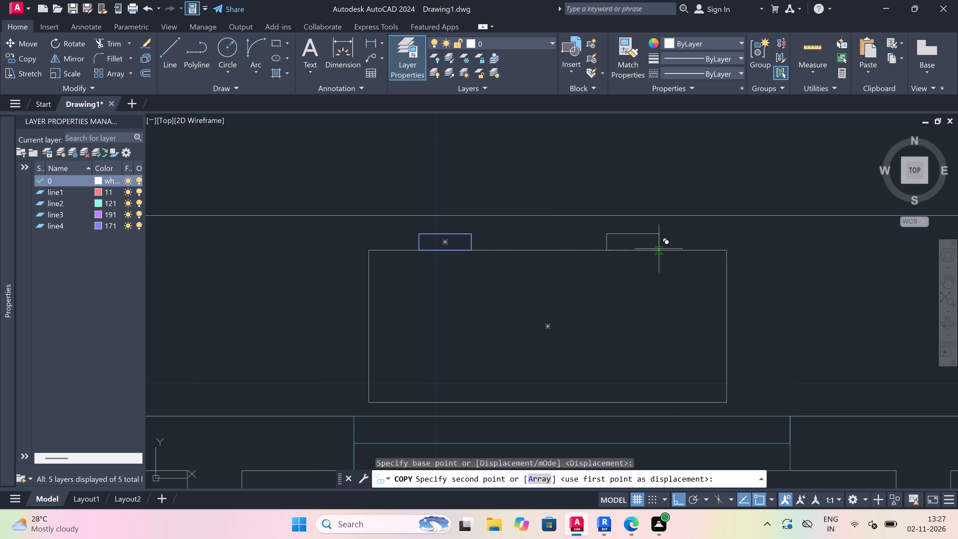
click(683, 249)
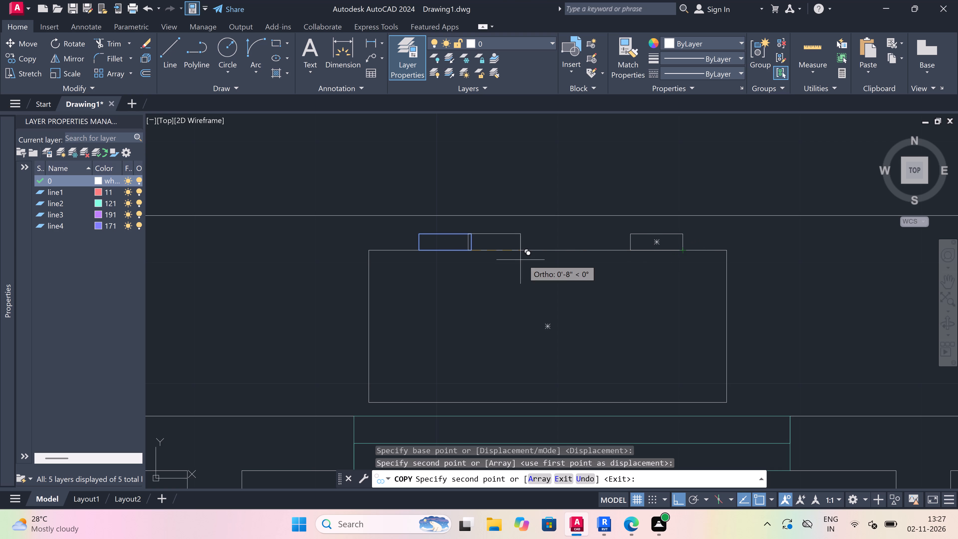
key(Escape)
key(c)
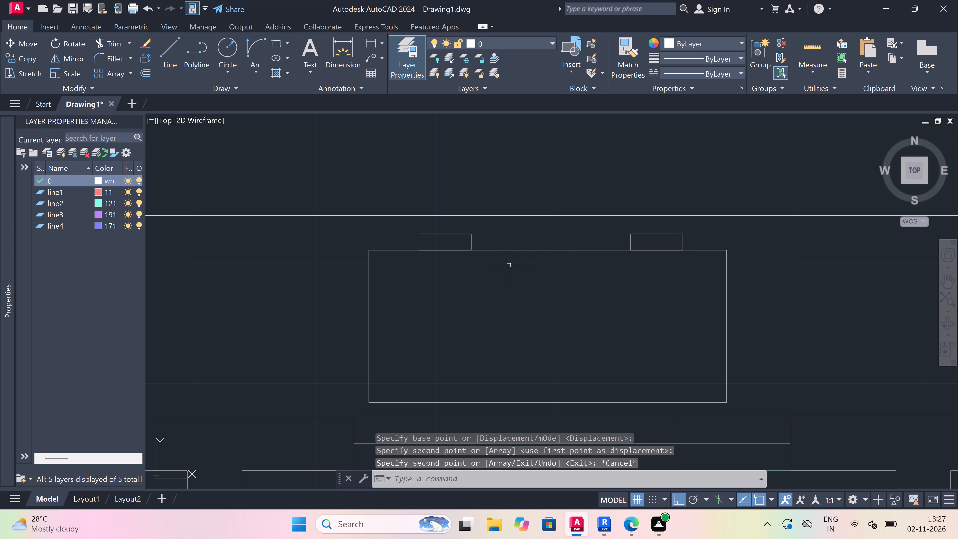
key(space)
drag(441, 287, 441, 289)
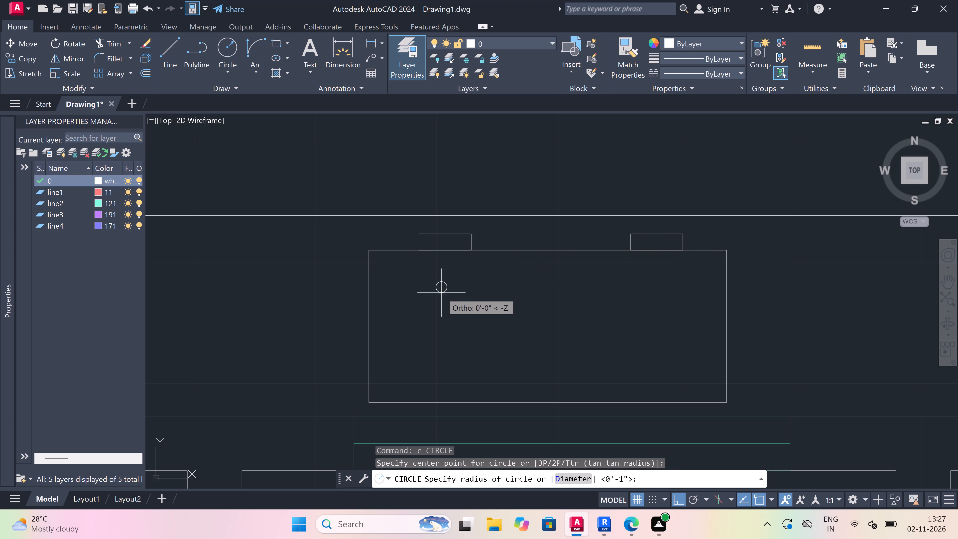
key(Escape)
Draw a circle of about 1" radius inside the fixture's upper-left corner, beneath the left small rectangle.
key(space)
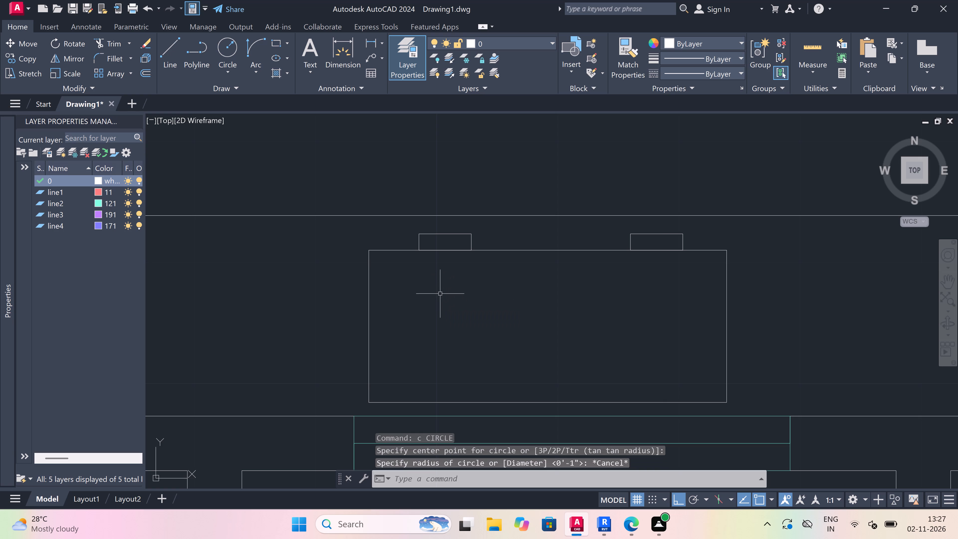
click(443, 289)
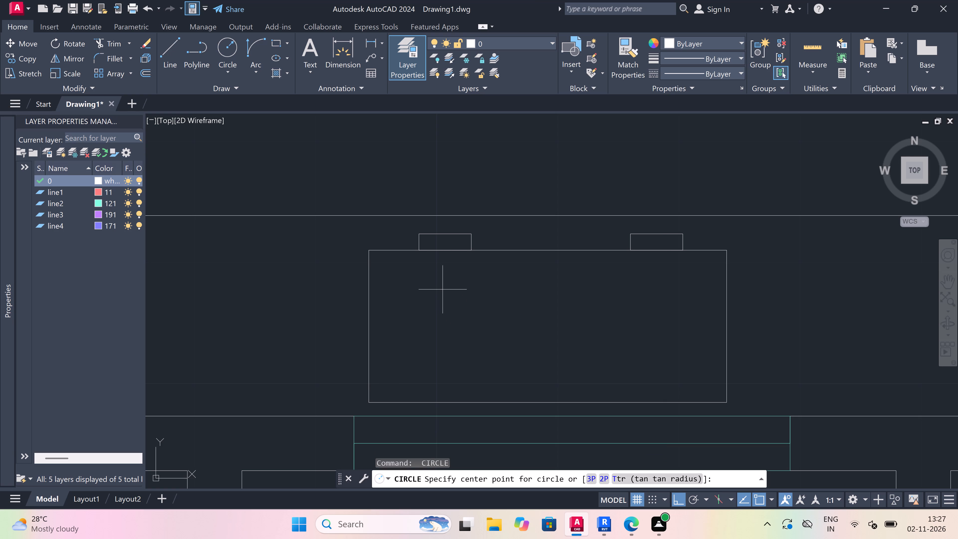
click(443, 305)
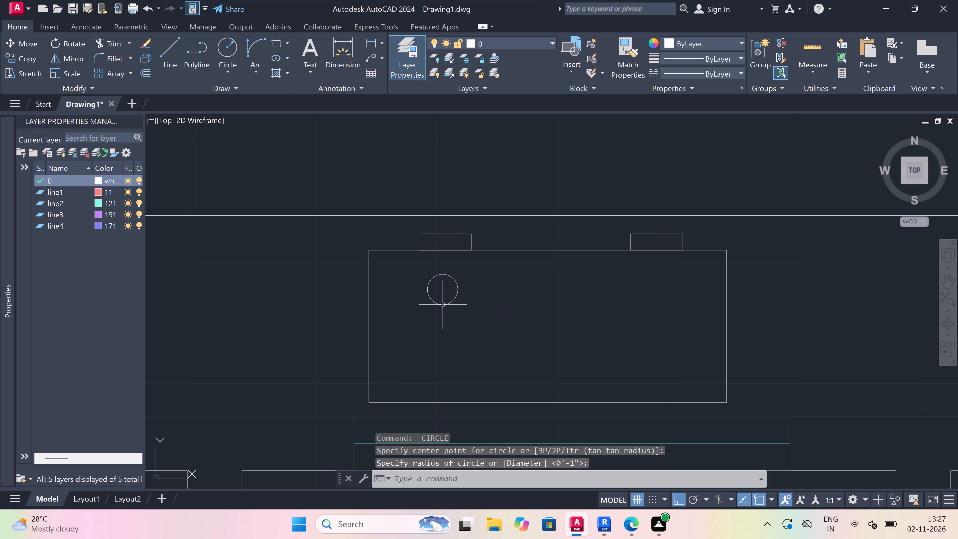
Copy the circle horizontally across the fixture so the copy sits beneath the right small rectangle.
click(443, 303)
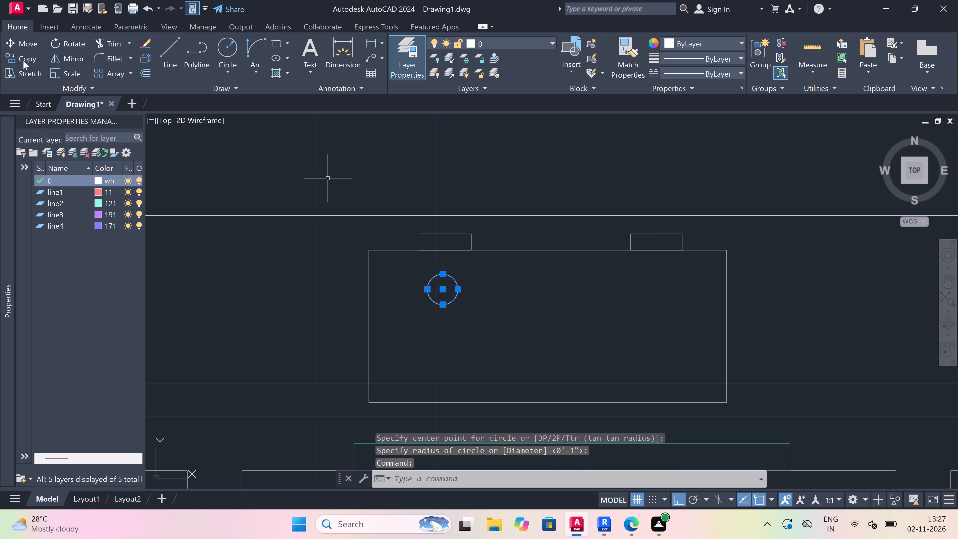
click(24, 56)
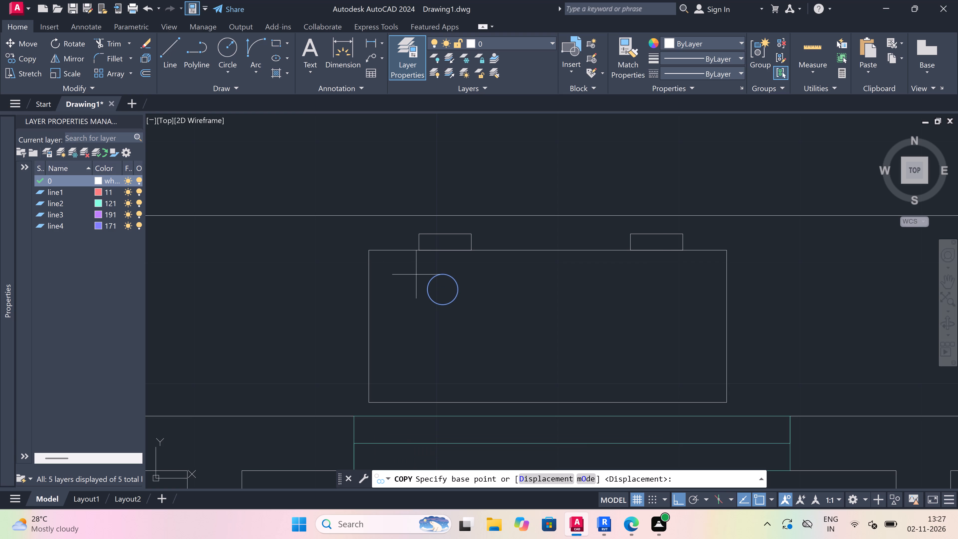
click(446, 287)
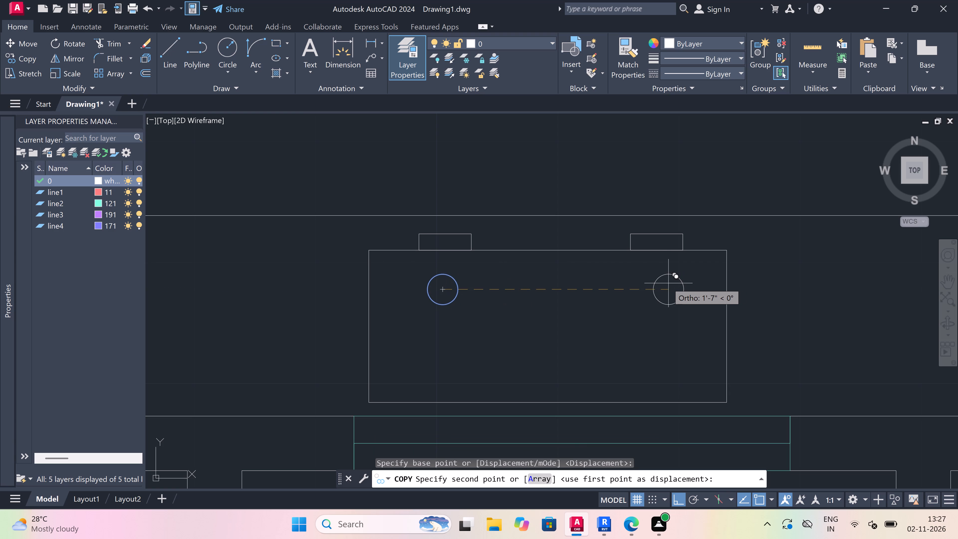
click(657, 281)
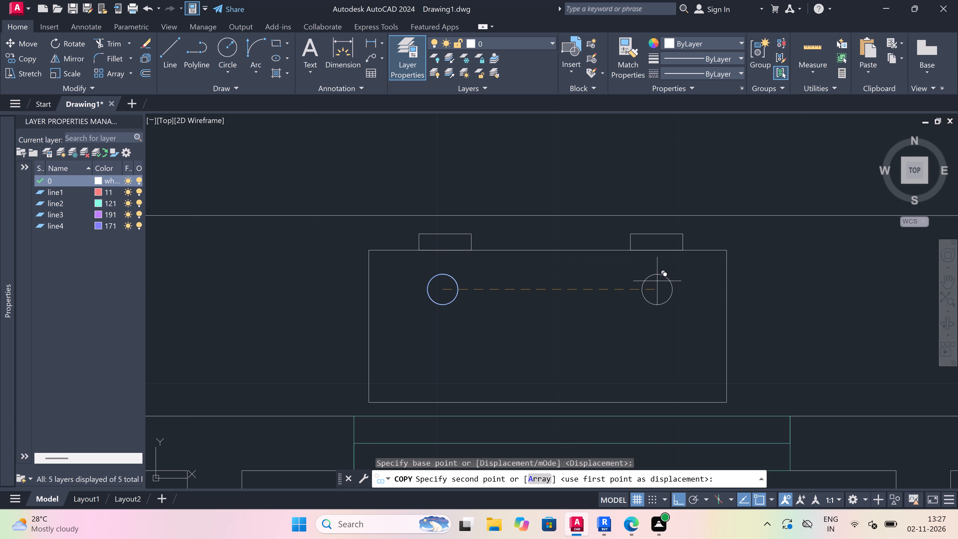
key(Escape)
Copy both circles about 7" straight down to make a lower pair inside the fixture outline.
drag(670, 284, 659, 288)
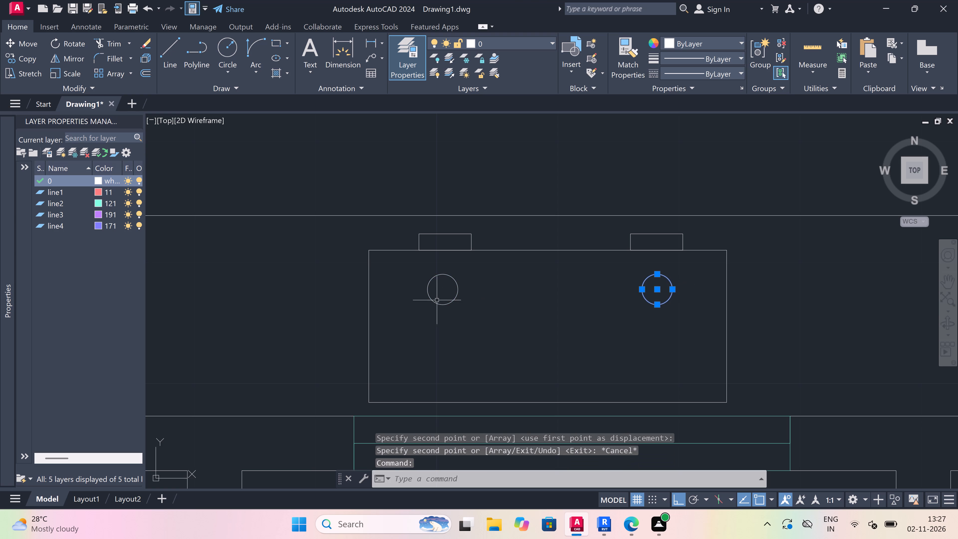
key(Escape)
key(Escape)
drag(666, 285, 645, 291)
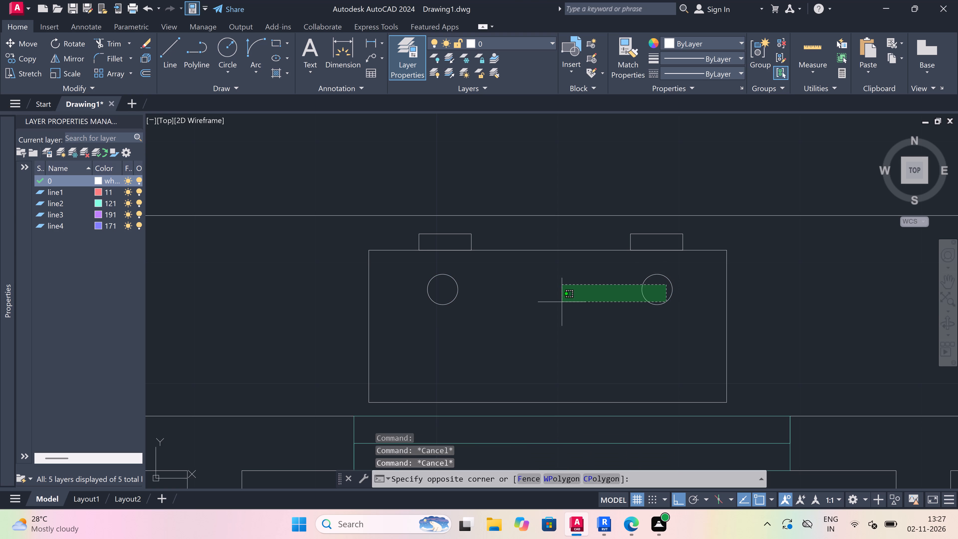
click(420, 301)
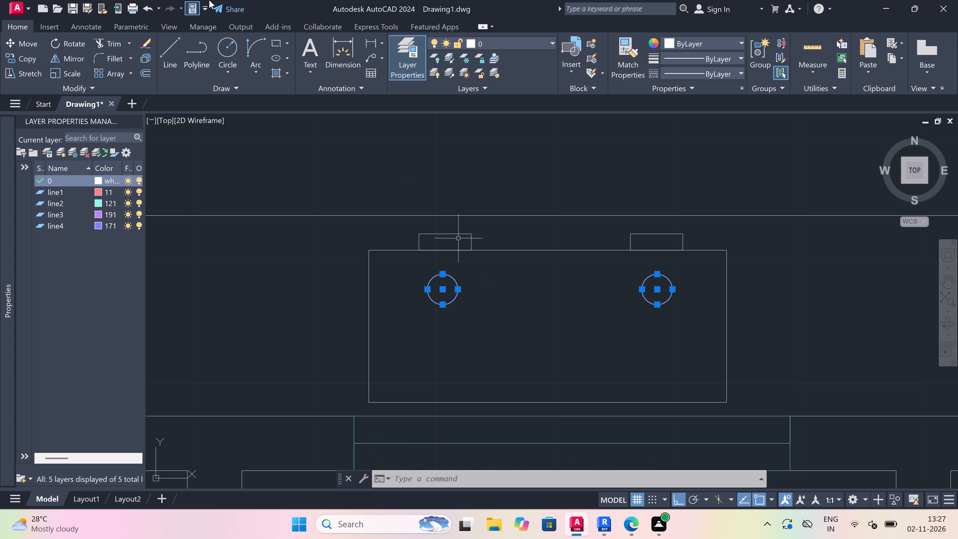
click(26, 57)
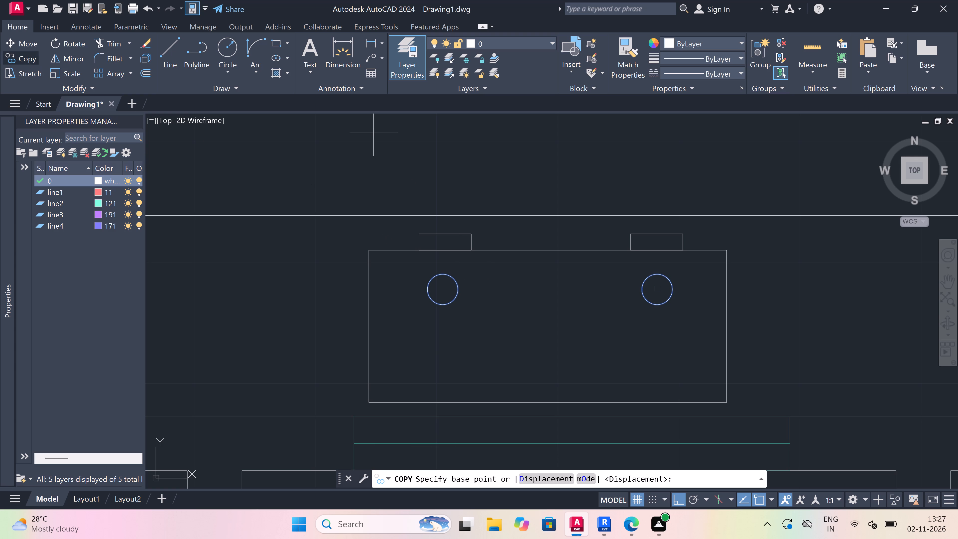
click(440, 290)
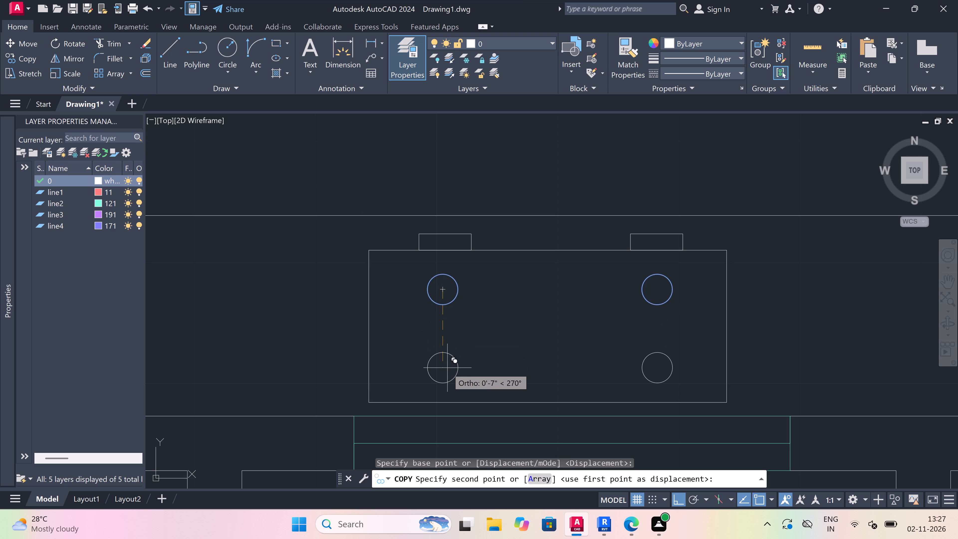
click(448, 367)
key(Escape)
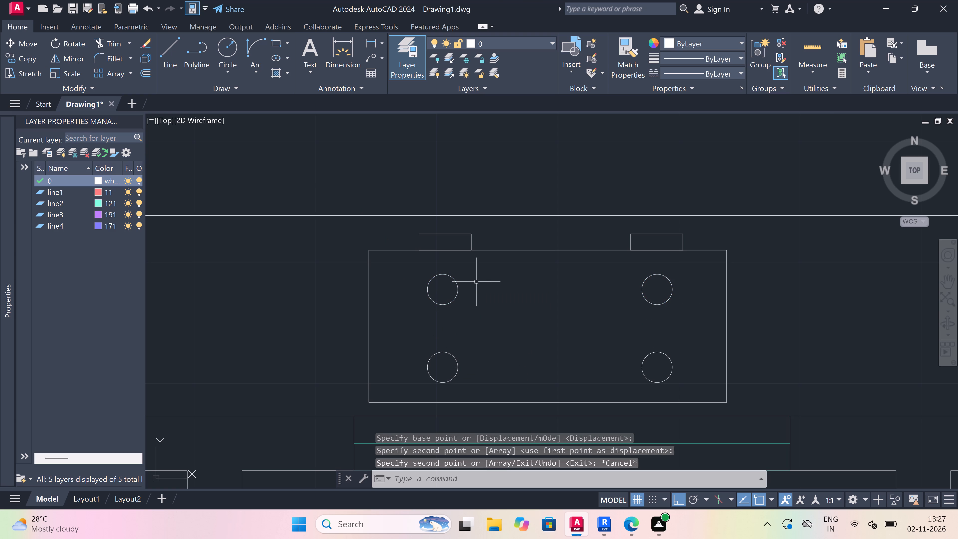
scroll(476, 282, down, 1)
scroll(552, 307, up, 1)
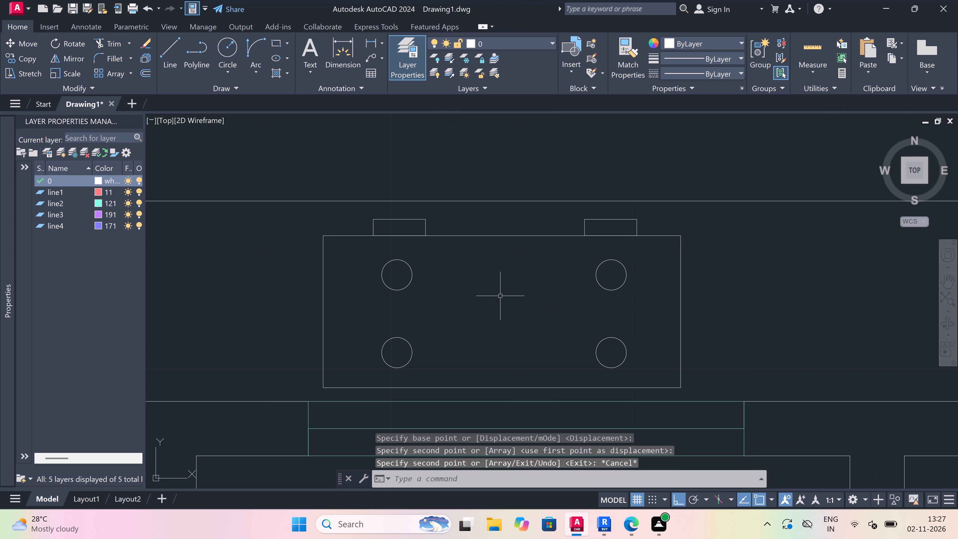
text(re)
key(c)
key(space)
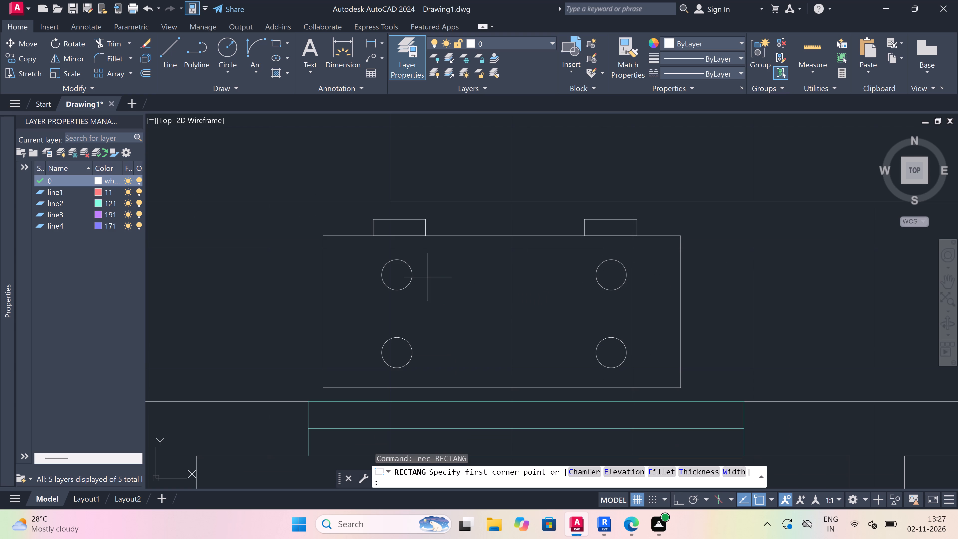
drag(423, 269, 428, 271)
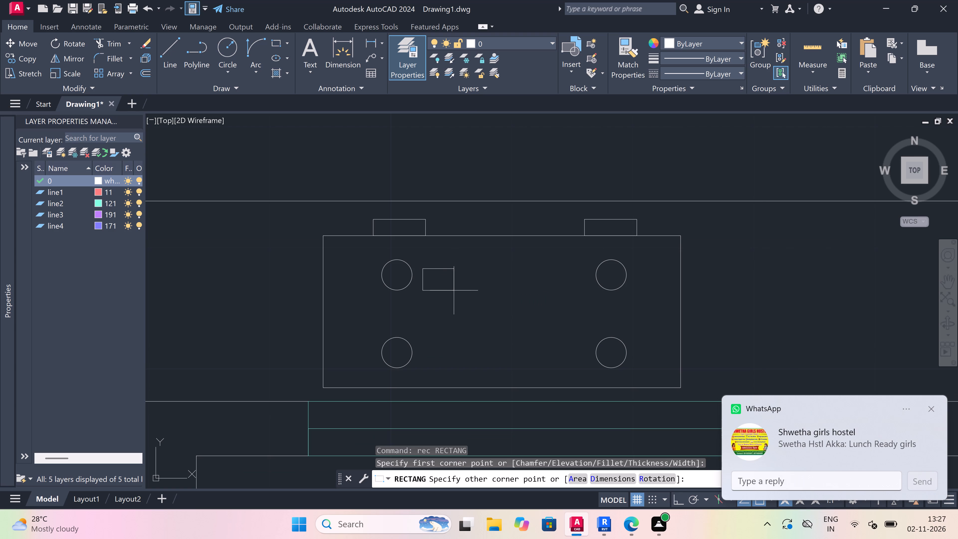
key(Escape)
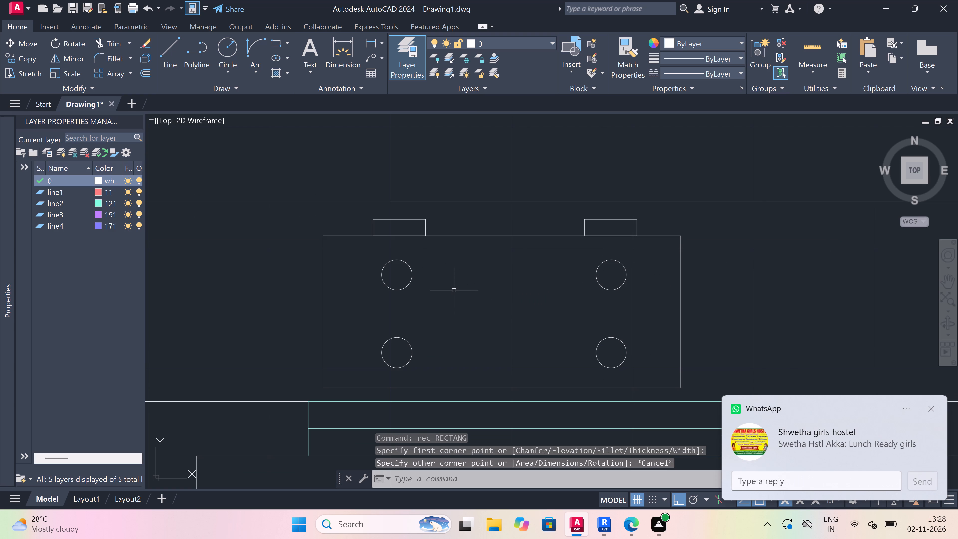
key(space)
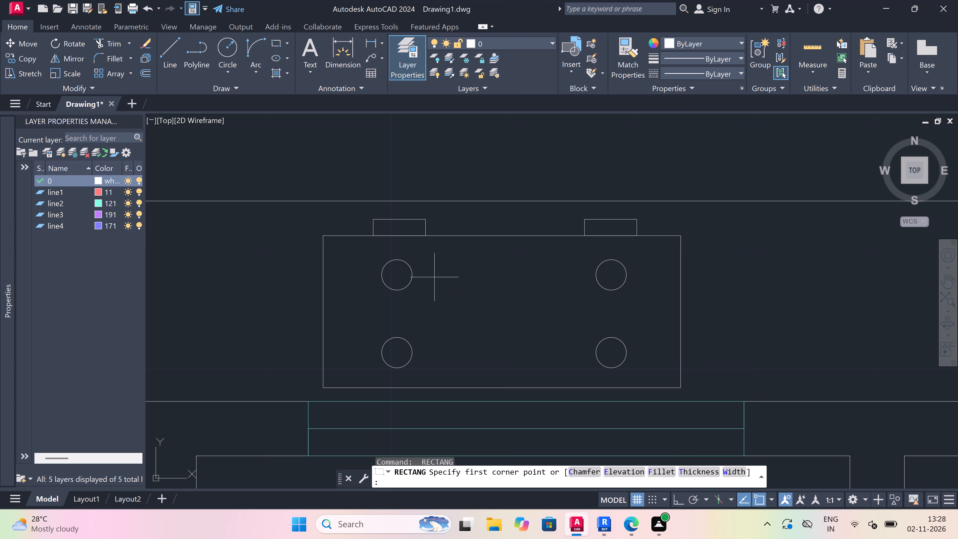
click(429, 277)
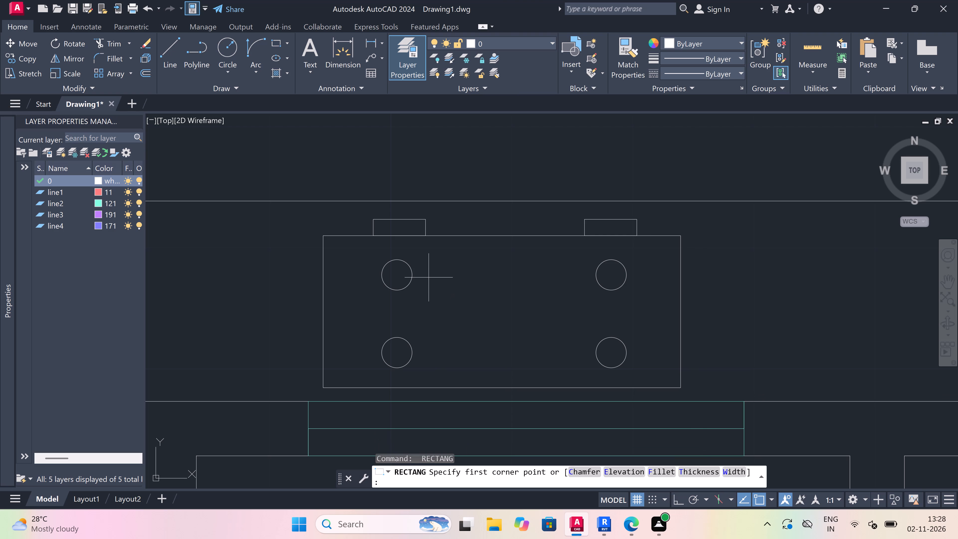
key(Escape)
Draw a horizontal rectangle in the middle of the fixture, between the four circles.
key(space)
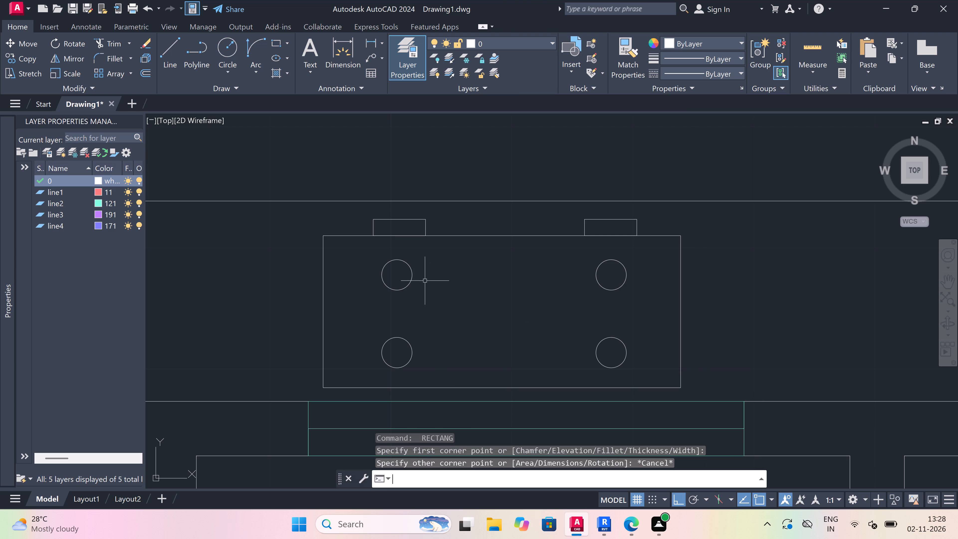
drag(427, 274, 430, 280)
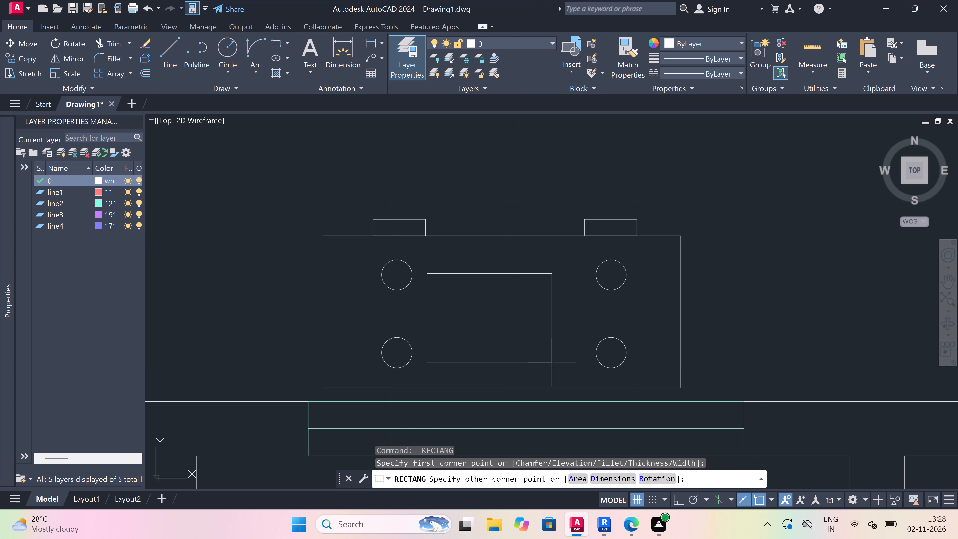
click(583, 356)
Review the whole first floor plan, checking the kitchens and surrounding rooms of the lower and upper units.
scroll(526, 282, down, 4)
scroll(526, 282, up, 3)
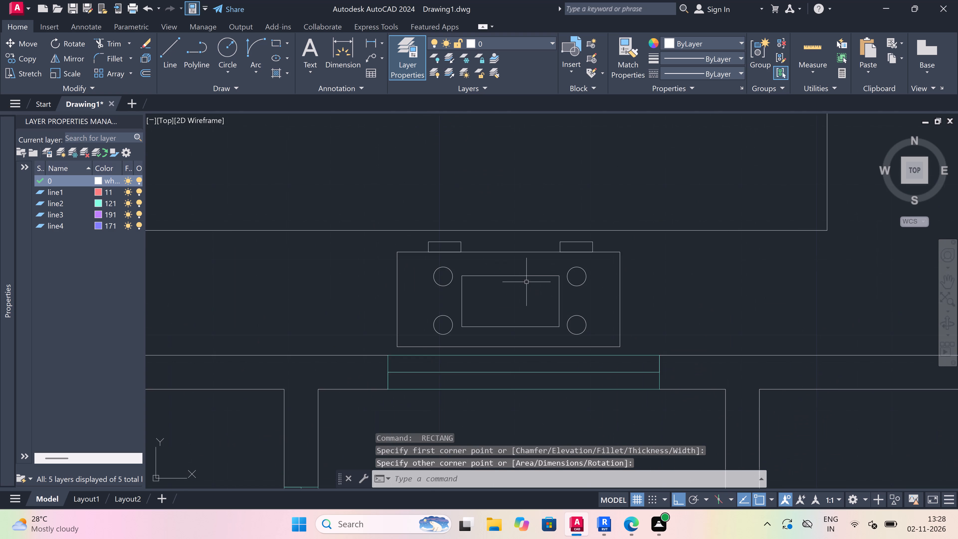
scroll(483, 281, down, 9)
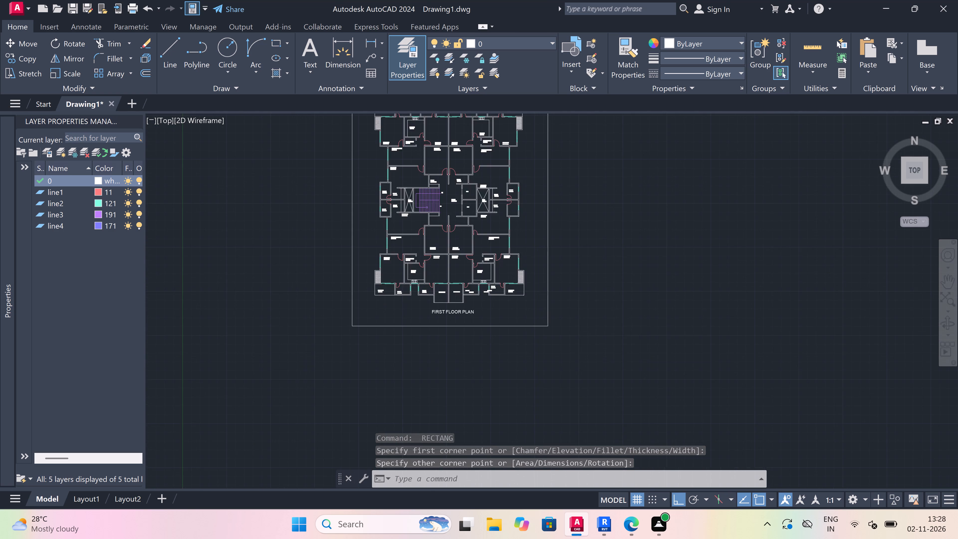
scroll(473, 178, up, 4)
scroll(527, 199, down, 3)
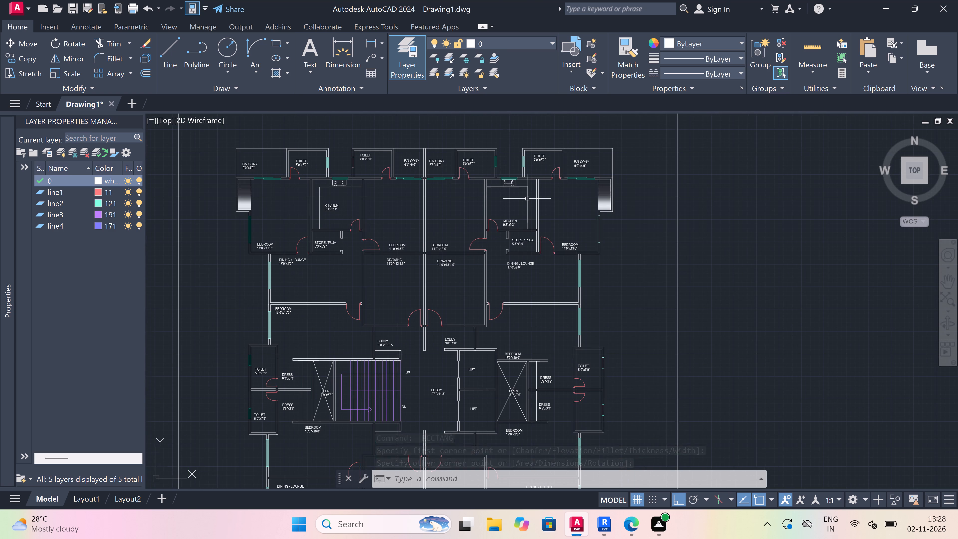
scroll(468, 385, up, 2)
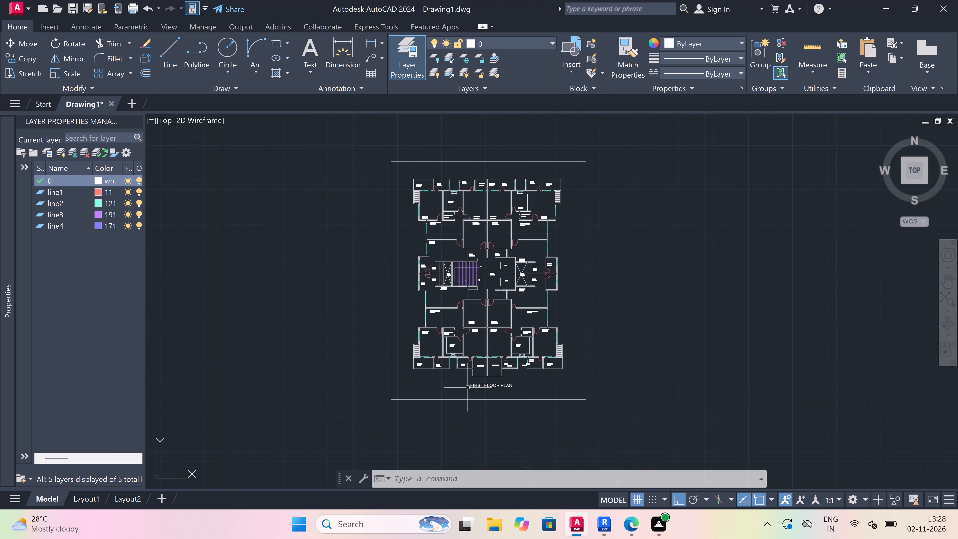
scroll(468, 385, up, 1)
scroll(567, 273, down, 3)
scroll(467, 263, up, 2)
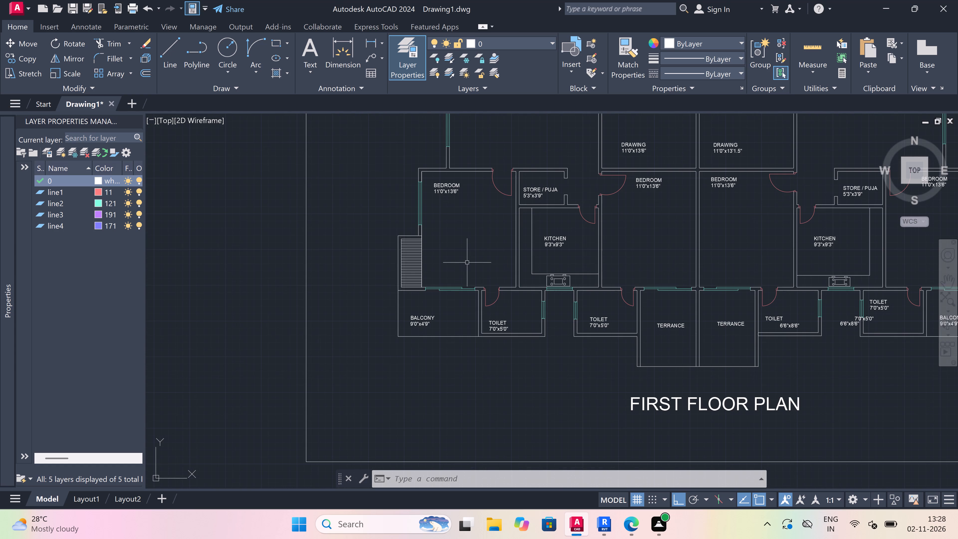
scroll(467, 263, down, 2)
scroll(451, 197, up, 2)
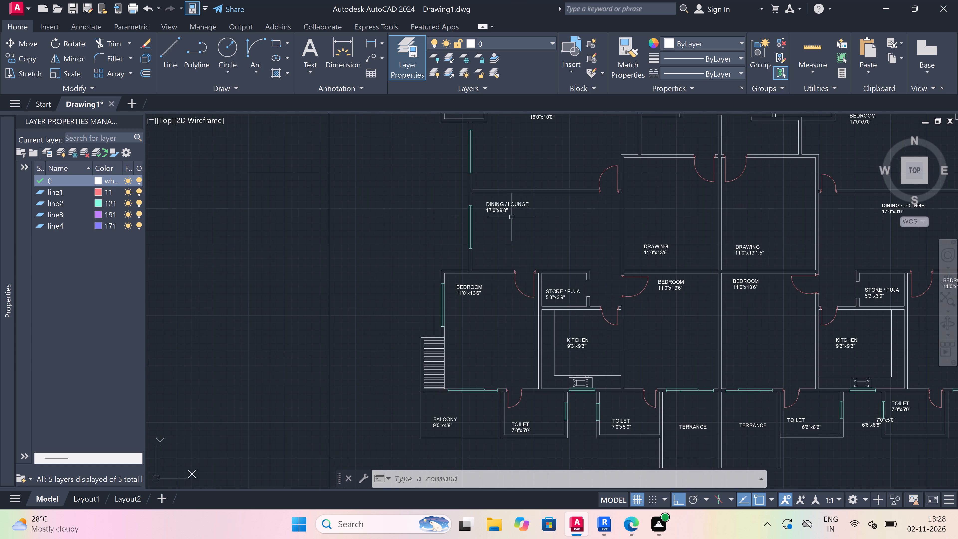
scroll(495, 285, down, 3)
scroll(540, 120, up, 3)
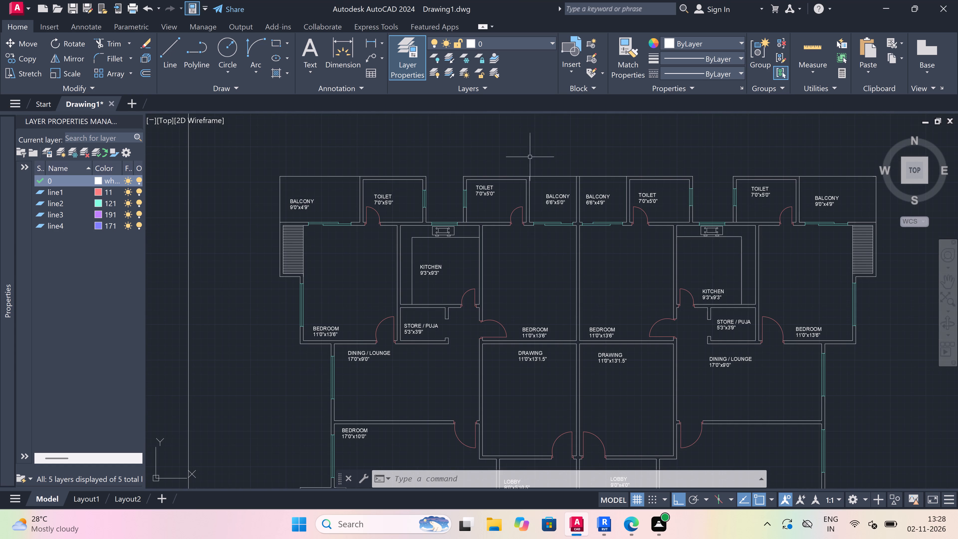
scroll(516, 264, down, 3)
scroll(509, 275, up, 1)
scroll(483, 228, up, 2)
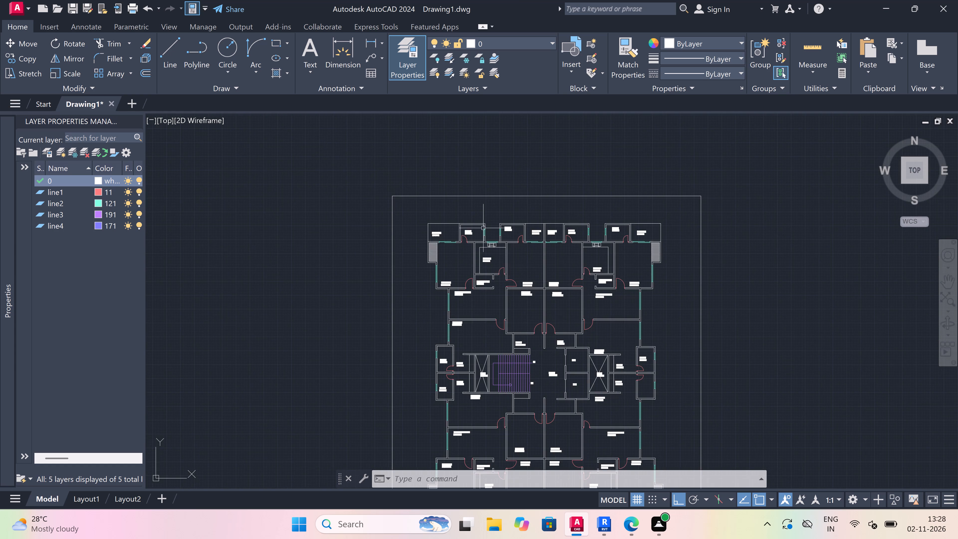
scroll(483, 228, up, 2)
scroll(495, 259, down, 4)
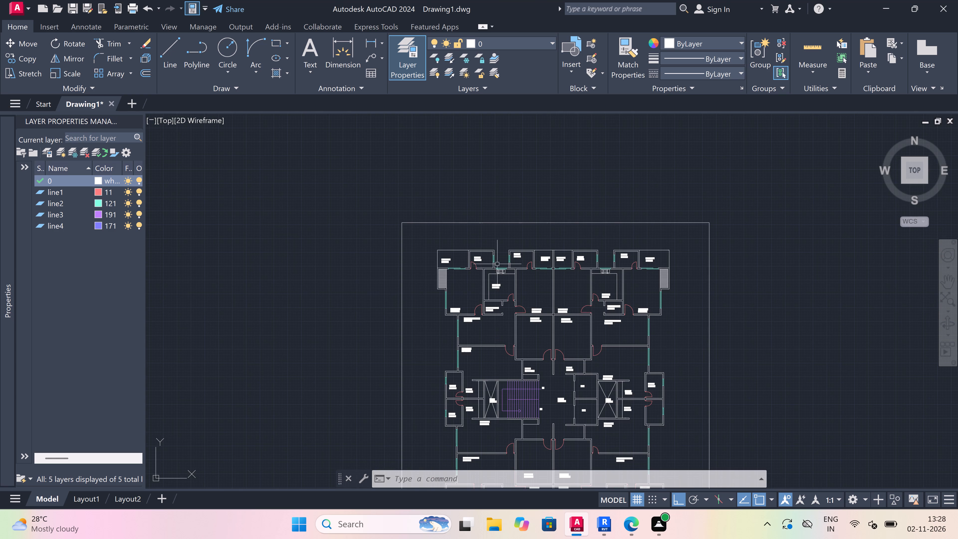
scroll(541, 314, up, 2)
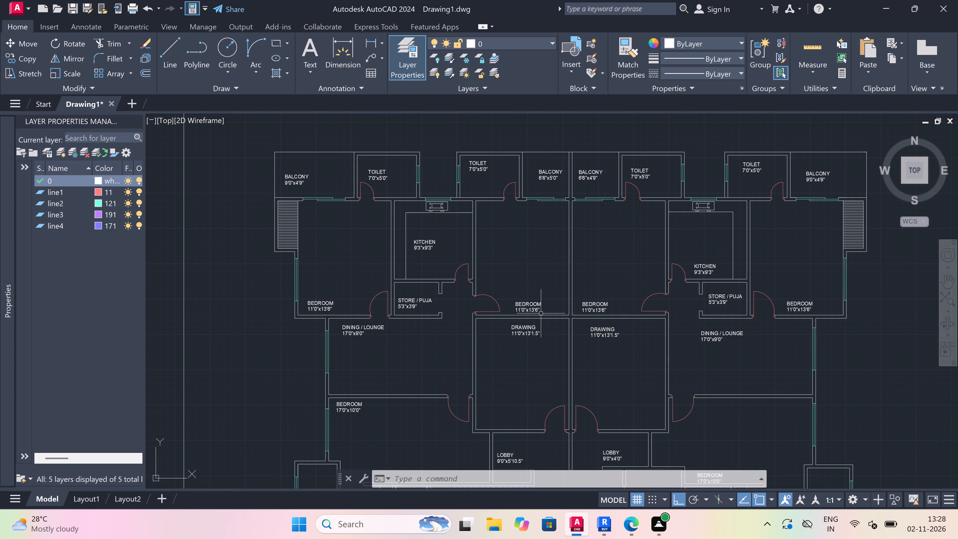
Draw a short line across the upper-left unit's wall between dining/lounge and drawing room, just above the lower bedroom's door.
key(l)
key(space)
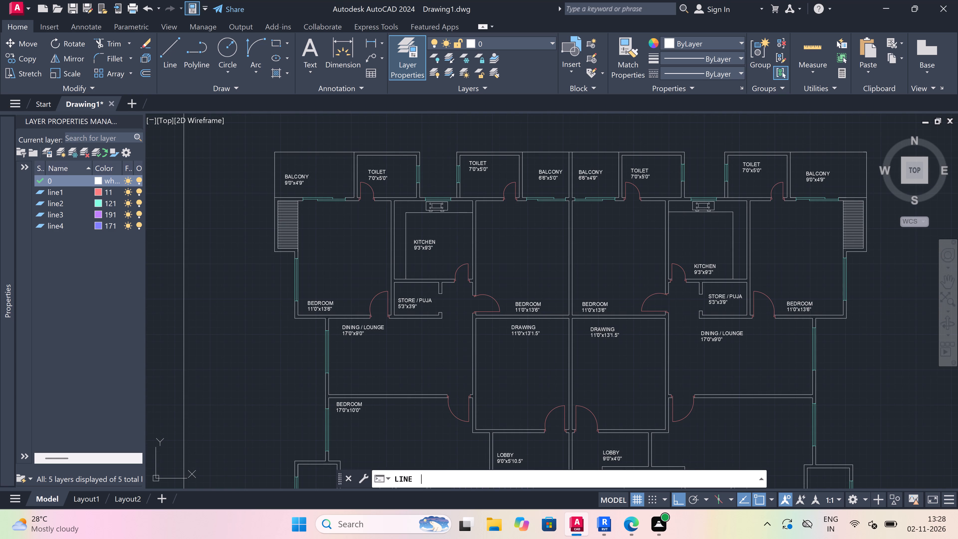
scroll(481, 388, up, 3)
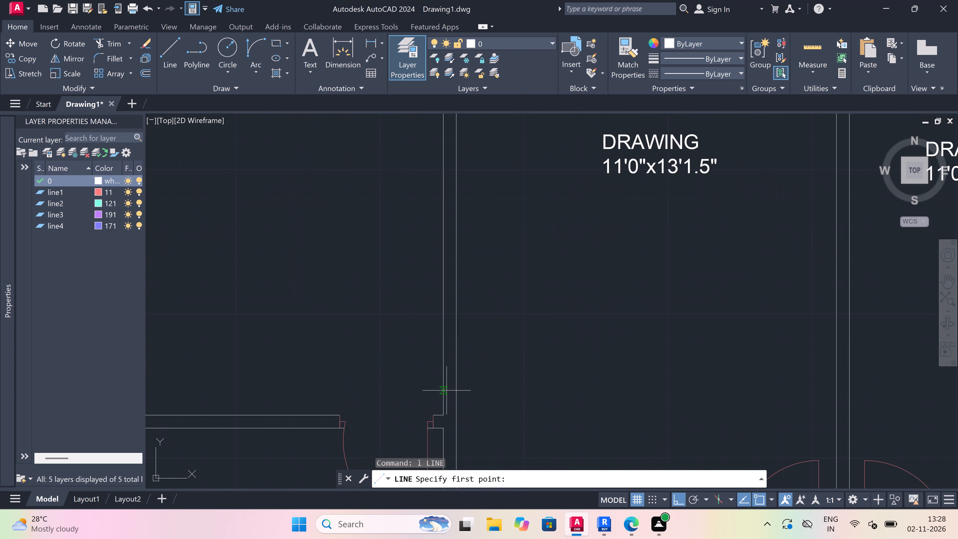
scroll(447, 391, down, 2)
click(447, 385)
scroll(447, 385, up, 3)
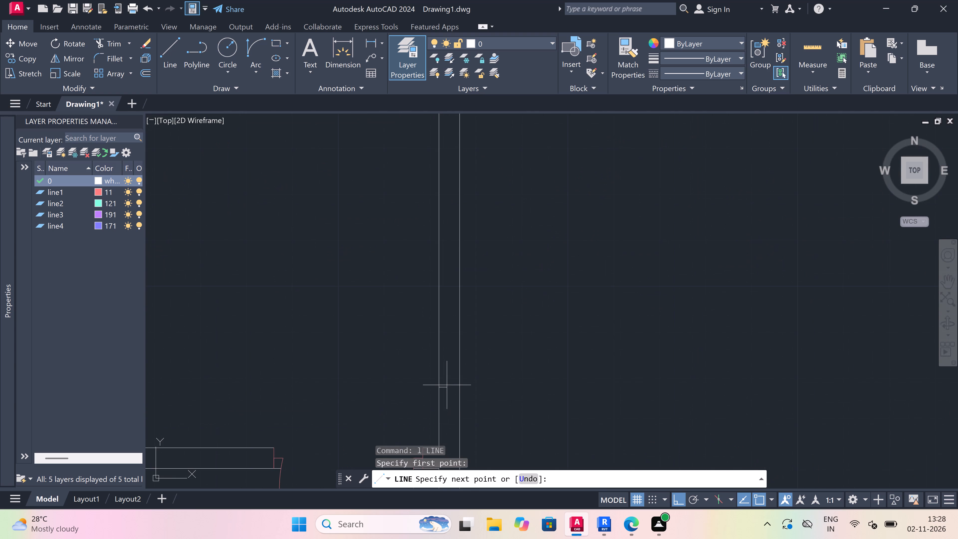
click(458, 386)
key(Escape)
scroll(460, 247, down, 5)
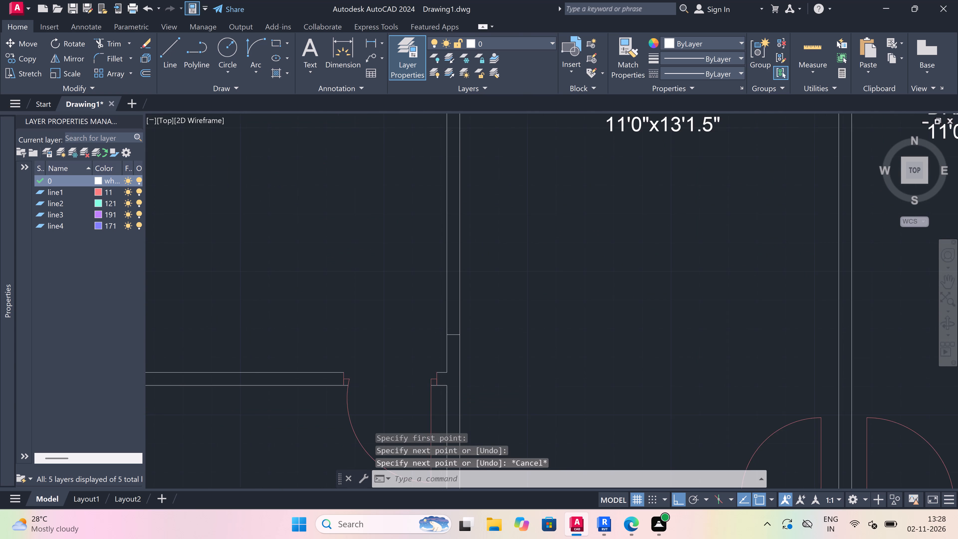
Draw a second short line across the same wall, a little below the drawing room's upper corner.
scroll(451, 206, up, 3)
key(space)
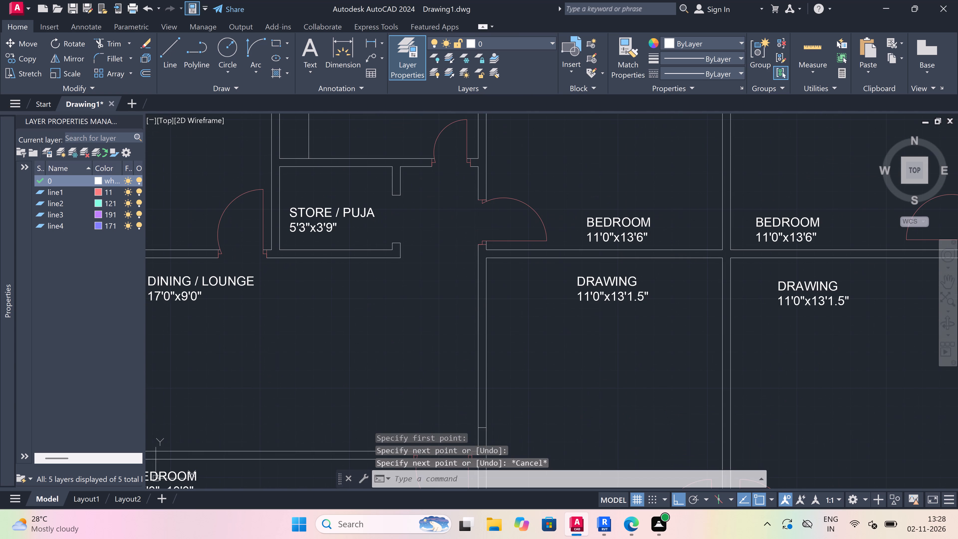
click(479, 301)
scroll(484, 300, up, 2)
click(485, 299)
key(Escape)
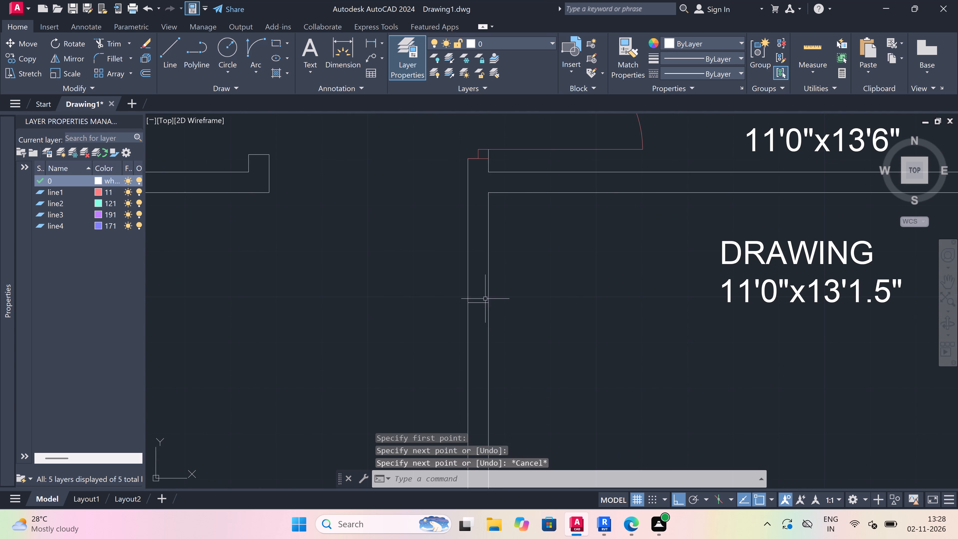
Trim both wall lines between the two short lines to open the upper-left unit's drawing room to the dining/lounge.
scroll(485, 246, down, 4)
scroll(485, 288, up, 1)
text(tr)
key(space)
click(479, 314)
drag(453, 324, 462, 321)
click(551, 297)
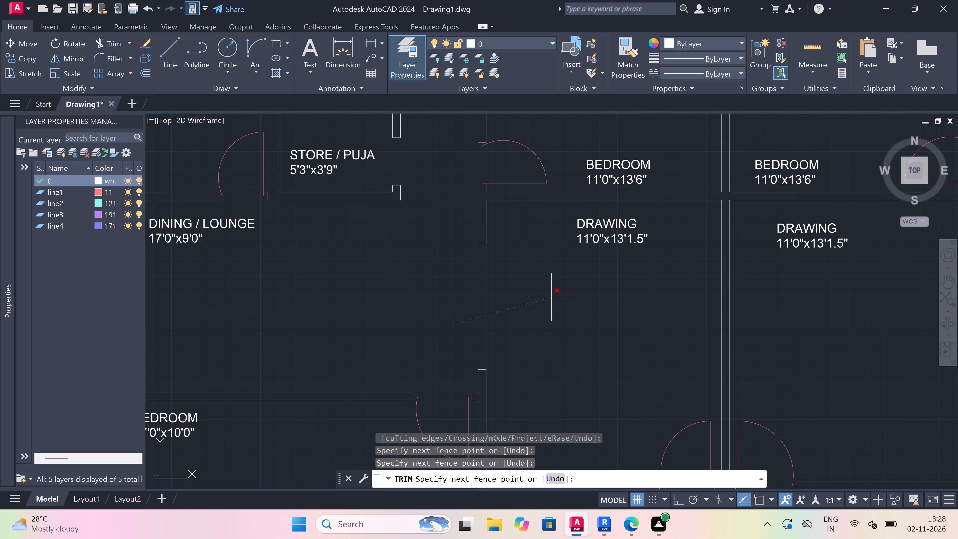
Draw a short line across the upper-right unit's drawing/dining wall, level with the upper end of the upper-left unit's opening.
key(Escape)
scroll(411, 286, down, 4)
scroll(490, 291, up, 1)
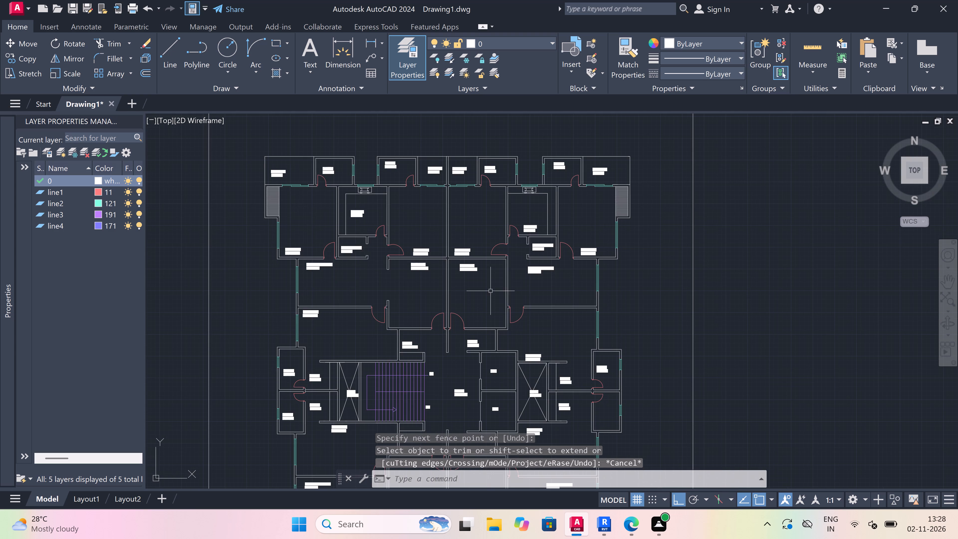
scroll(492, 289, up, 1)
scroll(492, 289, down, 2)
scroll(445, 284, up, 2)
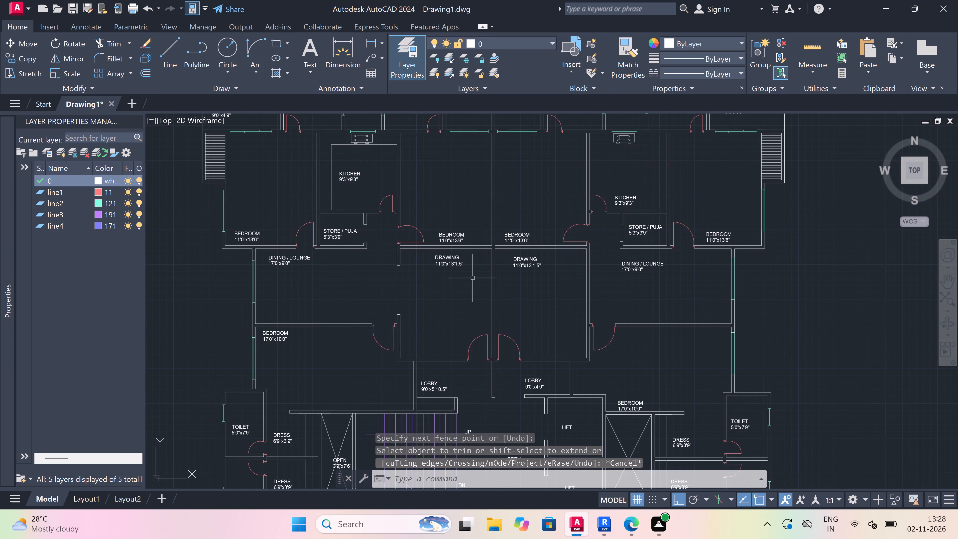
scroll(495, 273, up, 1)
key(l)
key(space)
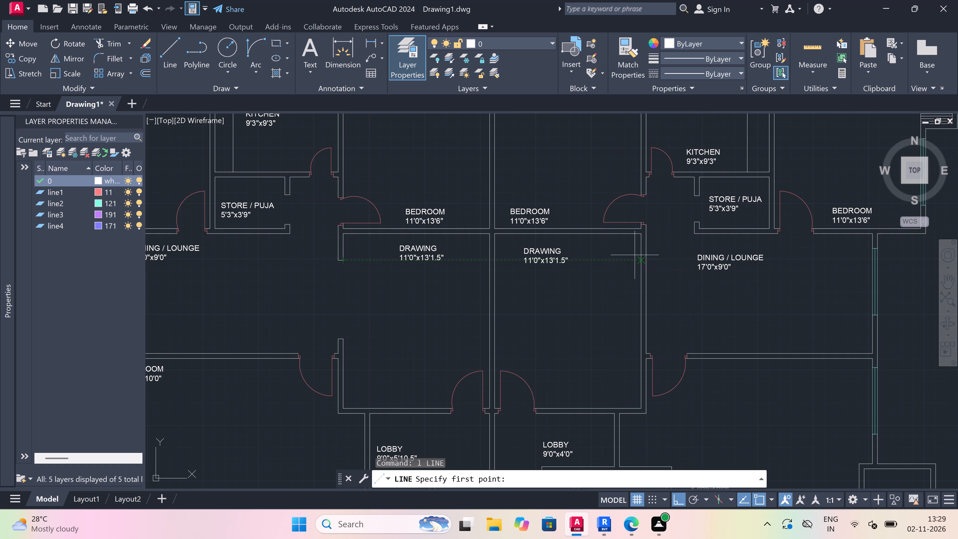
click(637, 261)
scroll(641, 261, up, 2)
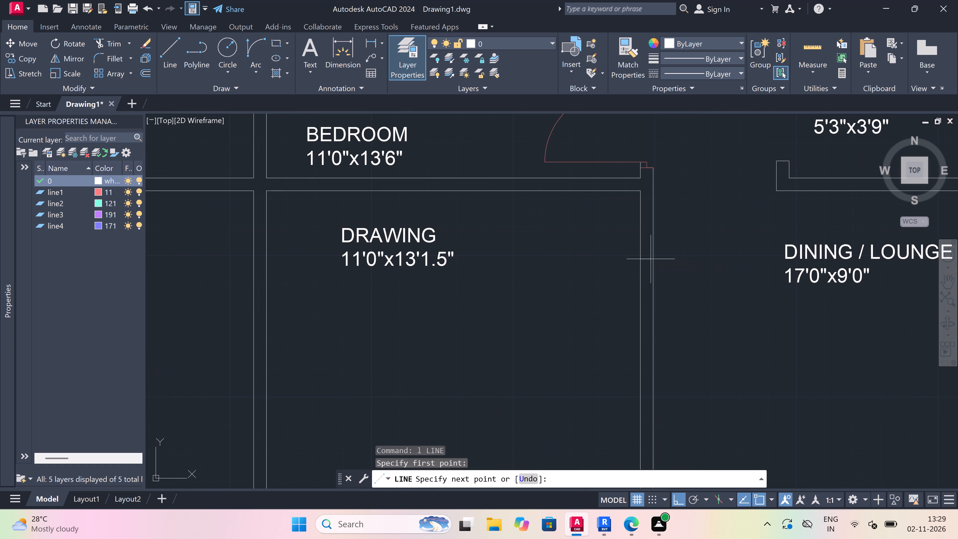
click(651, 260)
key(Escape)
scroll(651, 260, down, 3)
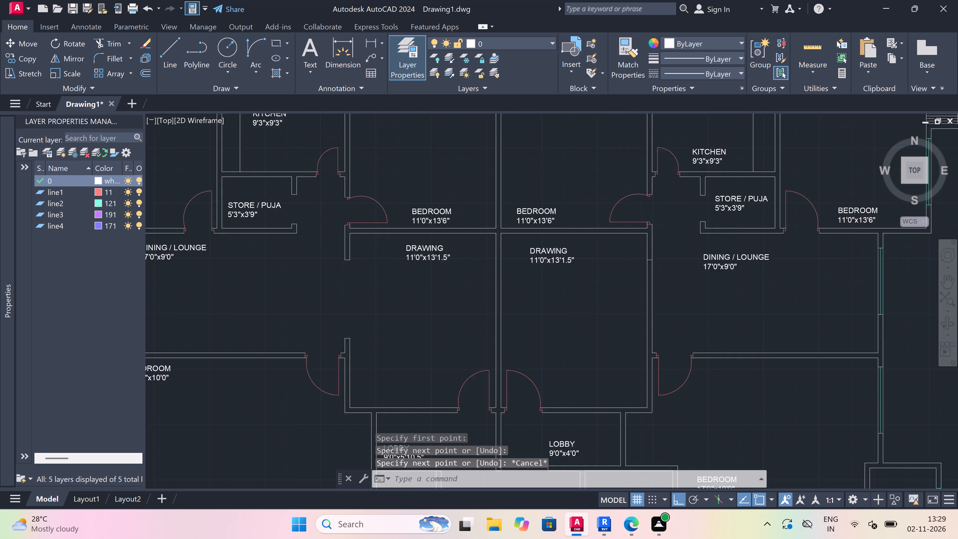
Draw a second short line across the same wall, level with the lower end of the upper-left unit's opening.
scroll(585, 282, up, 1)
key(space)
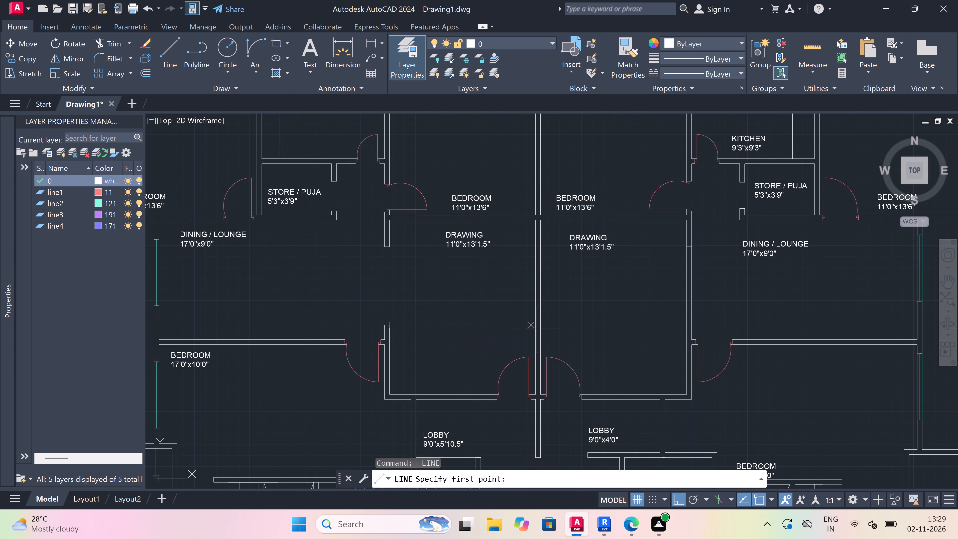
click(685, 322)
scroll(685, 322, up, 3)
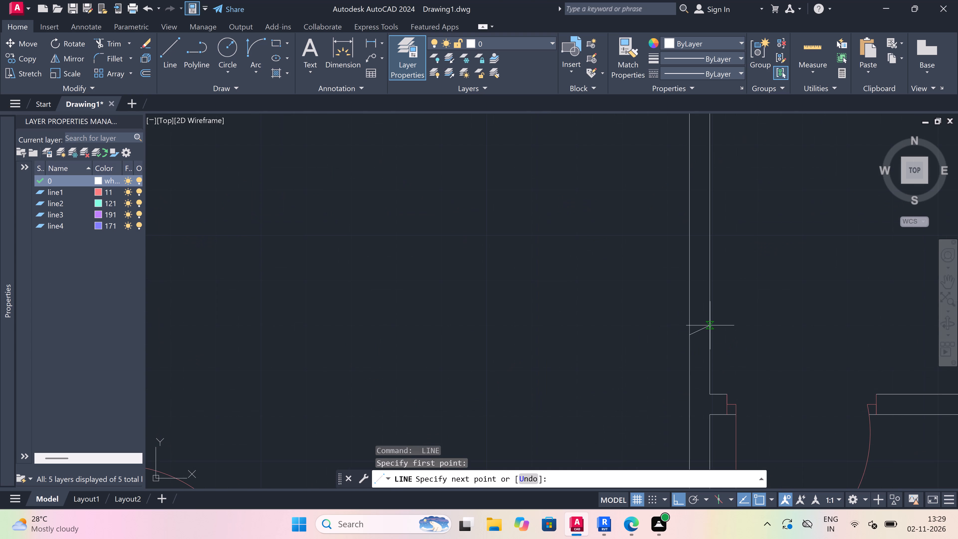
click(711, 333)
key(Escape)
Trim both wall lines between the two short lines to open the upper-right unit's drawing room to the dining/lounge.
scroll(510, 325, down, 5)
scroll(557, 306, up, 1)
scroll(526, 321, up, 2)
key(t)
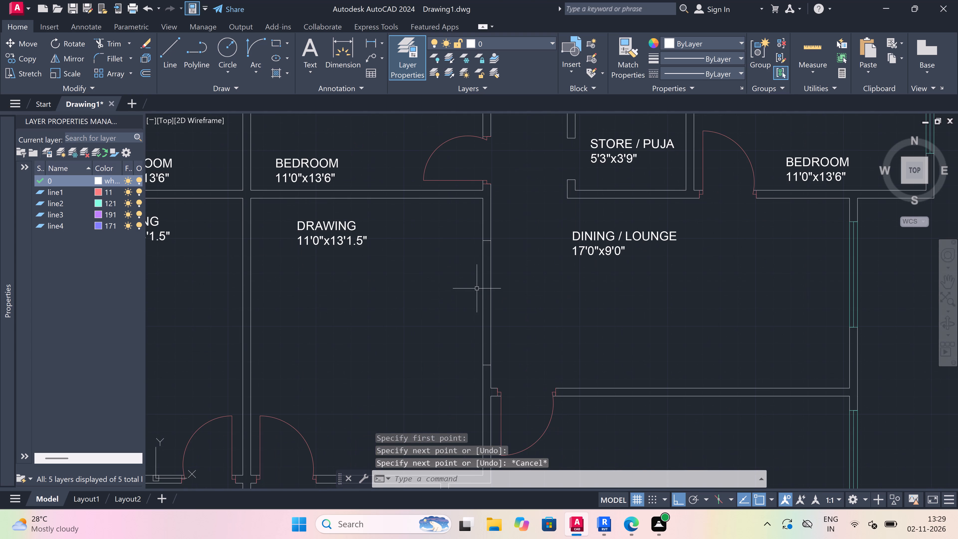
key(r)
key(space)
drag(468, 295, 478, 298)
click(571, 310)
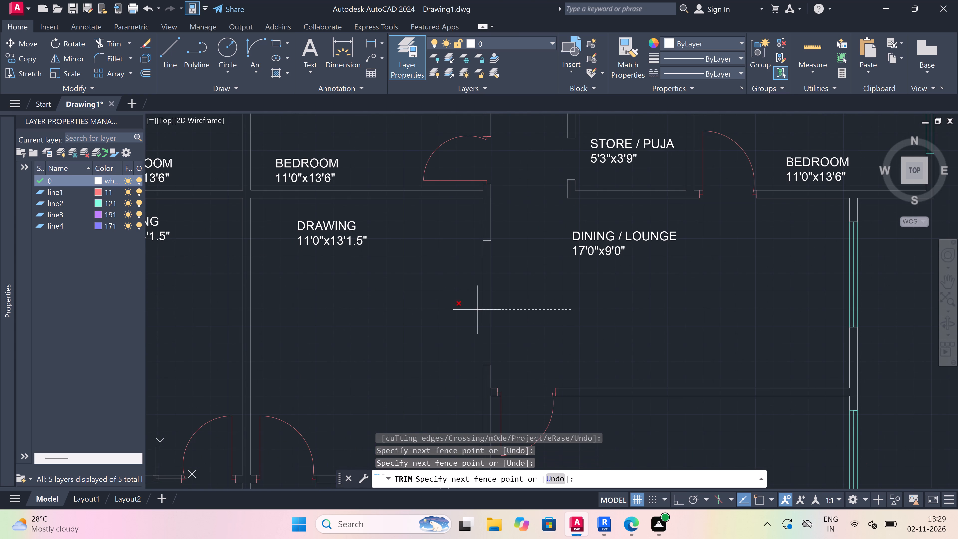
click(430, 309)
key(Escape)
Draw a short line across the lower-left unit's wall between dining/lounge and drawing room, a little above the drawing room's lower corner.
scroll(627, 288, down, 4)
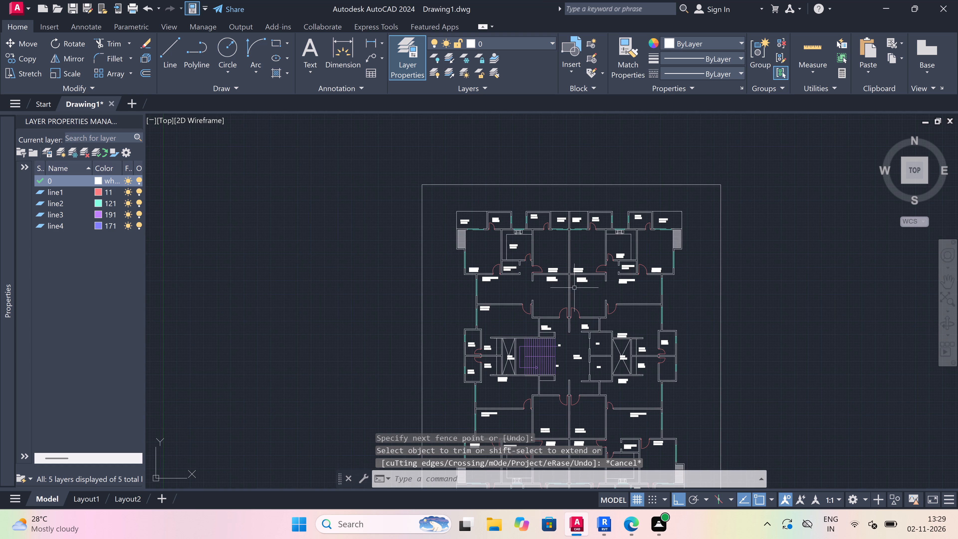
scroll(556, 280, up, 2)
scroll(556, 280, down, 4)
scroll(561, 346, up, 2)
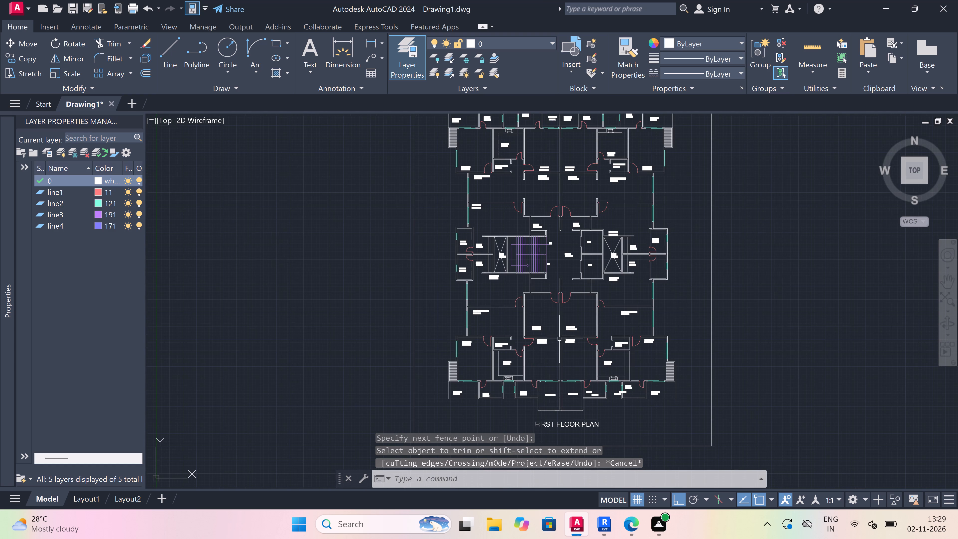
key(l)
key(space)
scroll(531, 306, up, 1)
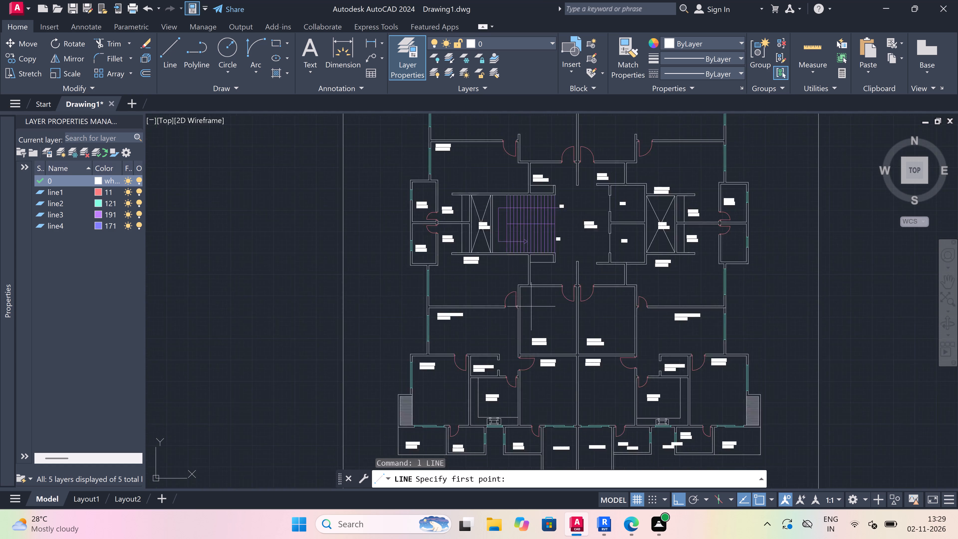
scroll(531, 306, up, 1)
scroll(514, 319, down, 2)
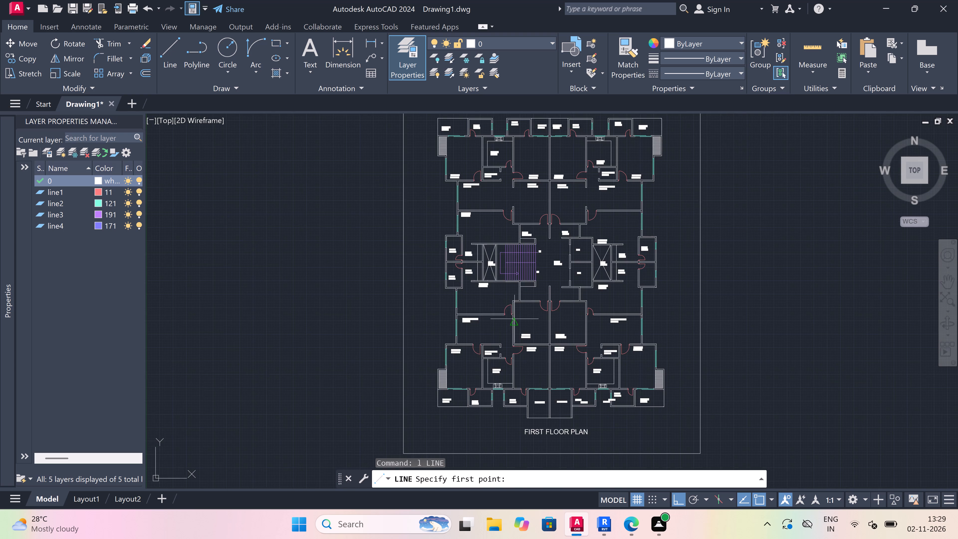
scroll(520, 340, up, 3)
scroll(512, 325, down, 4)
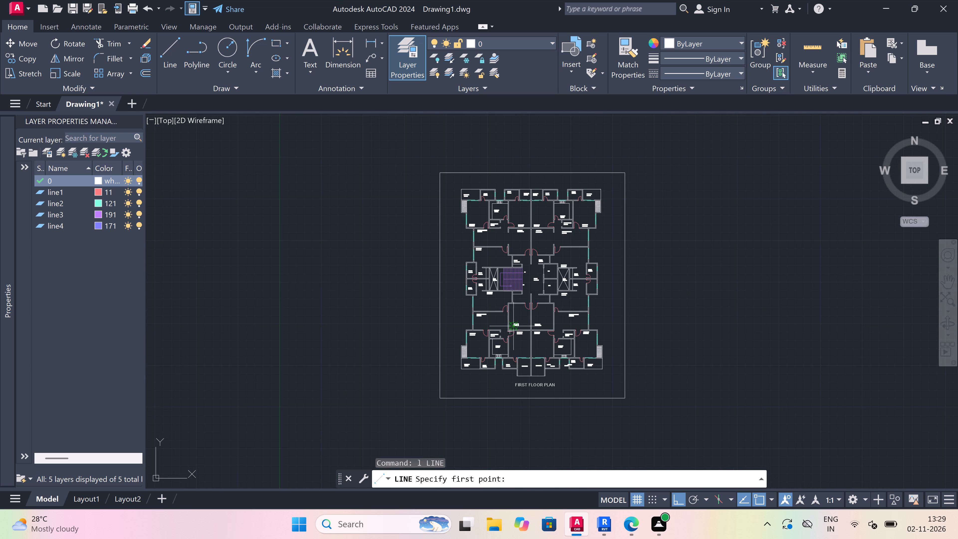
scroll(512, 325, up, 2)
scroll(512, 325, down, 1)
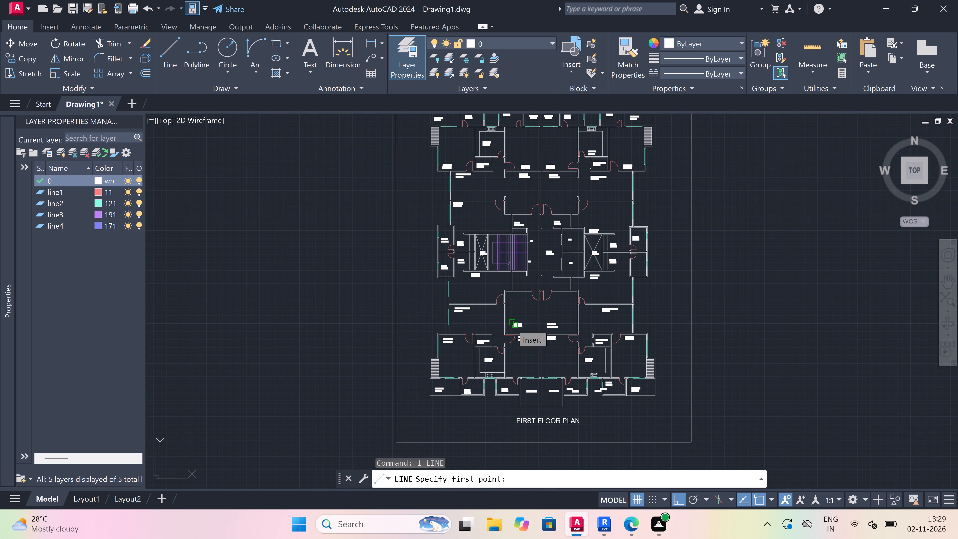
scroll(512, 325, up, 3)
scroll(487, 321, up, 1)
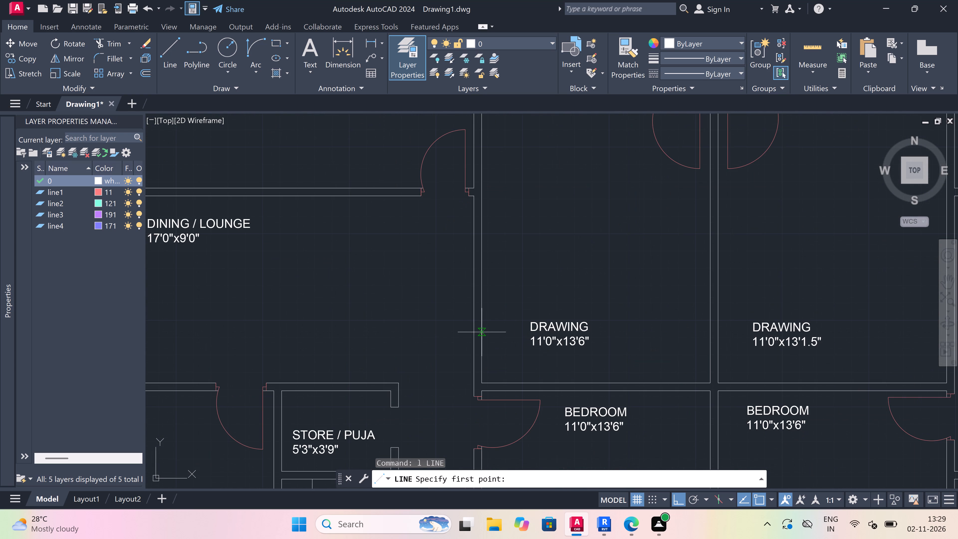
click(481, 332)
click(470, 330)
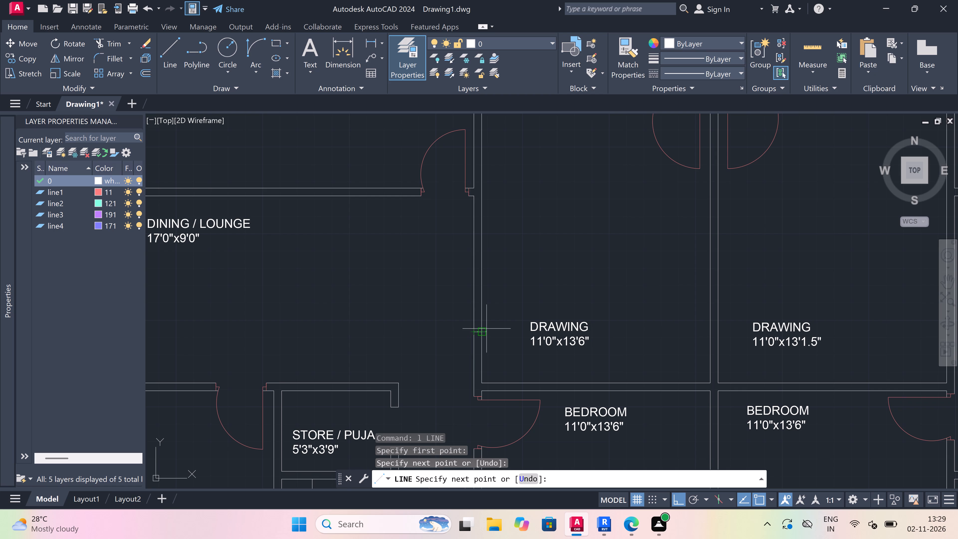
key(Escape)
Draw a matching short line across the lower-right unit's drawing/dining wall, level with the one in the lower-left unit.
key(space)
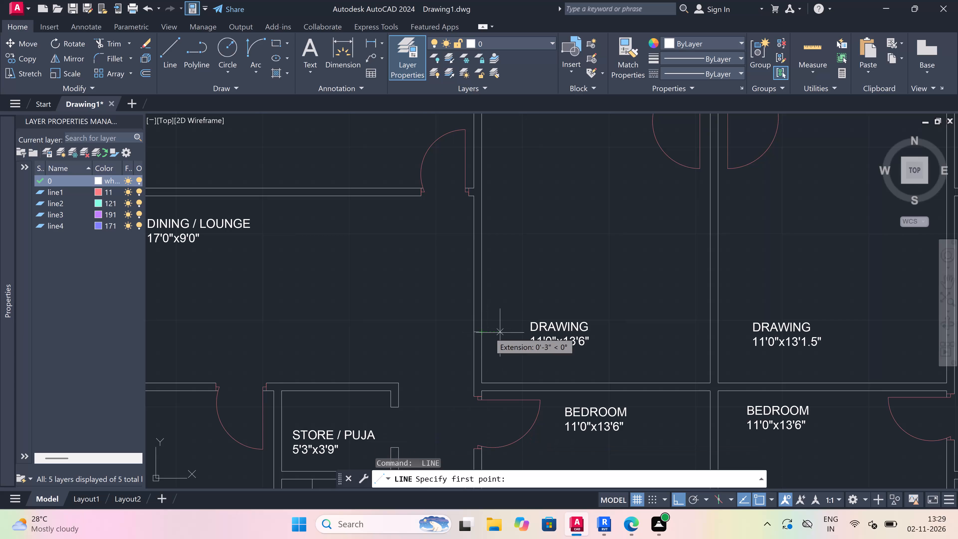
scroll(598, 339, down, 3)
scroll(655, 339, up, 3)
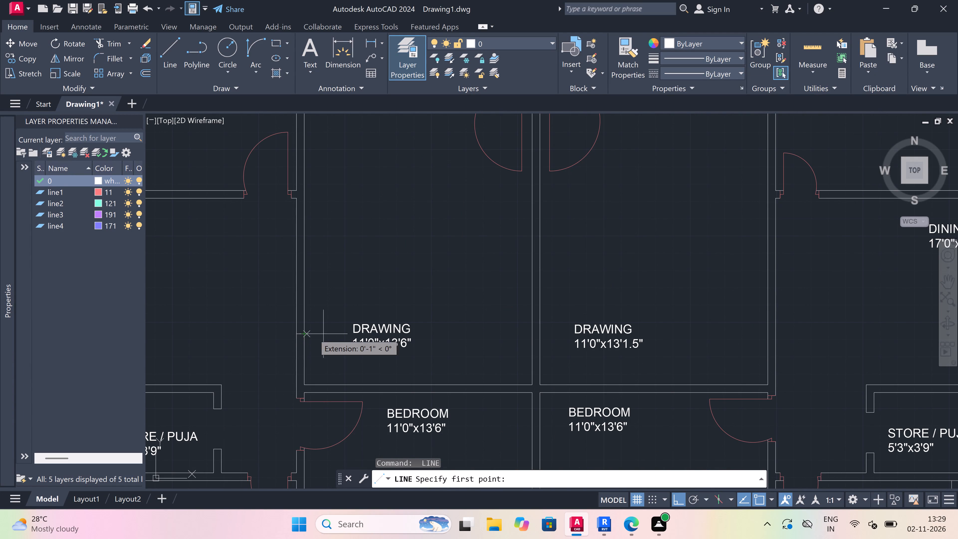
click(763, 334)
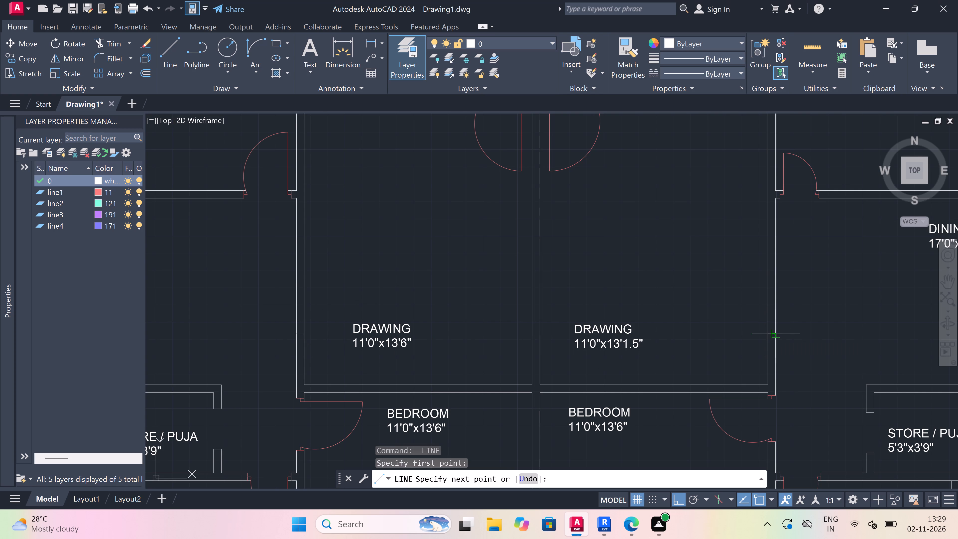
click(777, 331)
key(Escape)
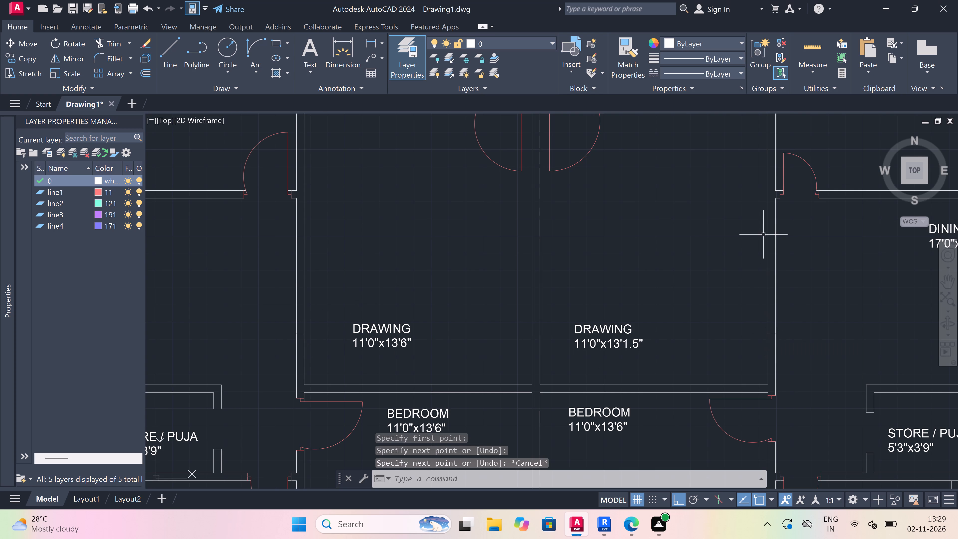
Draw one horizontal line across both lower drawing rooms and their outer walls, just below the wall corners beside the upper bedroom doors.
key(space)
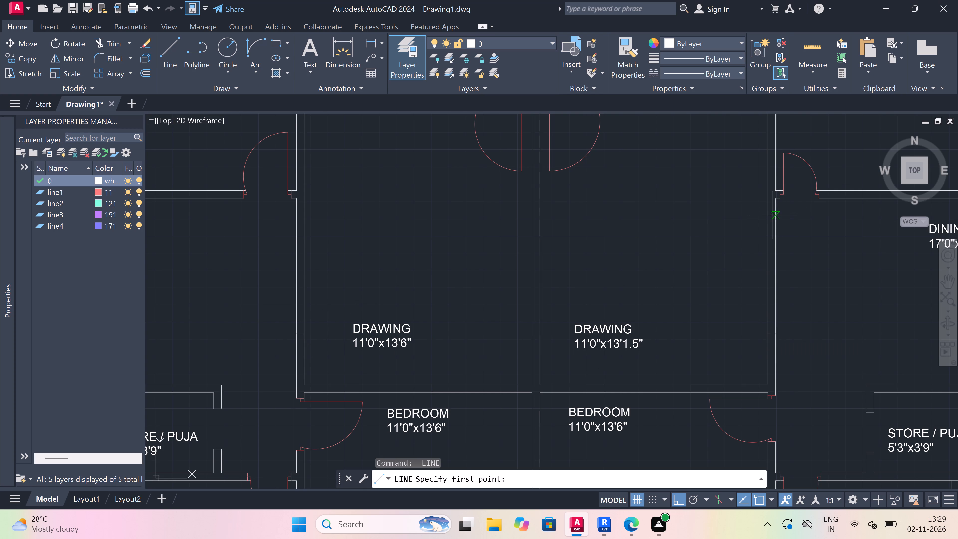
drag(775, 212, 770, 213)
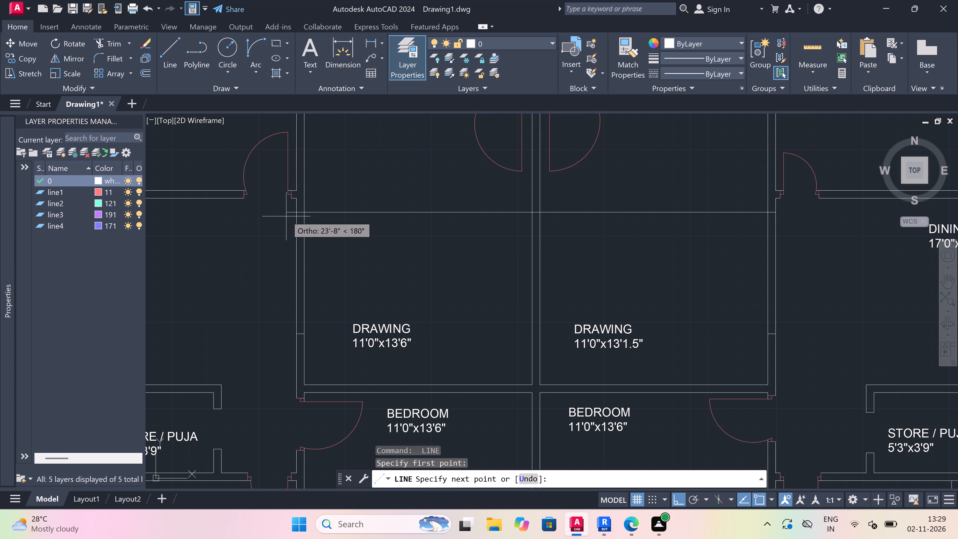
click(294, 215)
key(Escape)
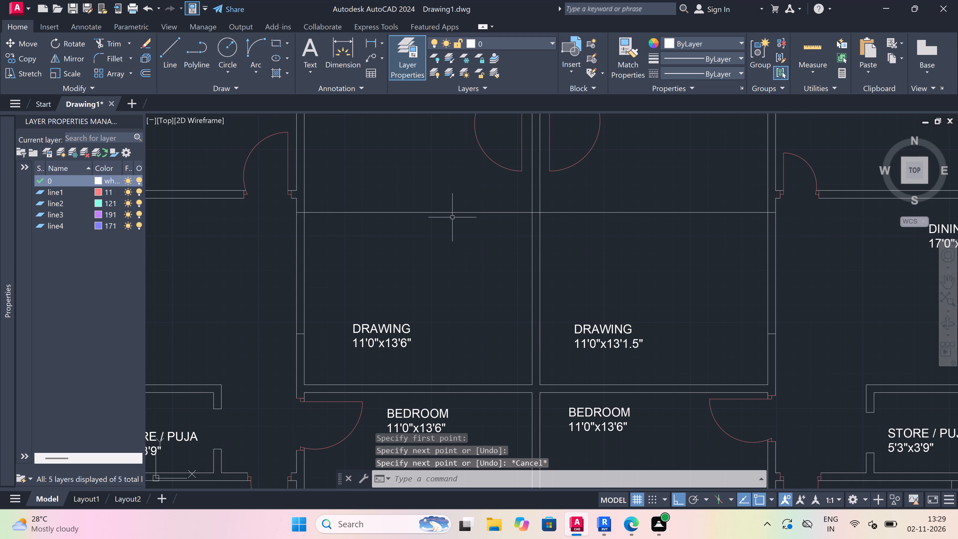
Trim the long horizontal line inside both lower drawing rooms, leaving only the pieces within the walls.
key(t)
key(r)
key(space)
click(440, 221)
click(440, 196)
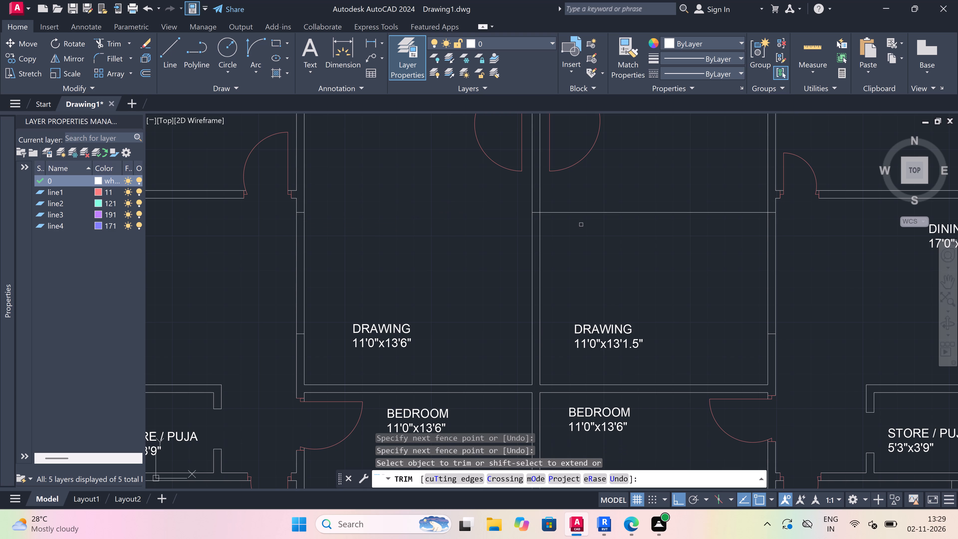
click(634, 229)
click(636, 193)
Trim the wall lines between the short cross lines in both lower units to open the drawing rooms to the dining/lounges.
click(754, 259)
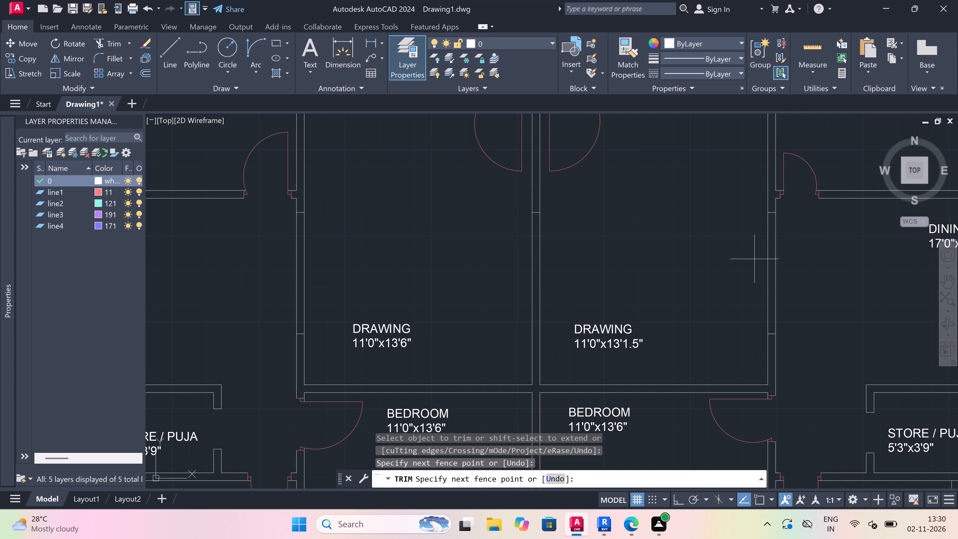
click(754, 259)
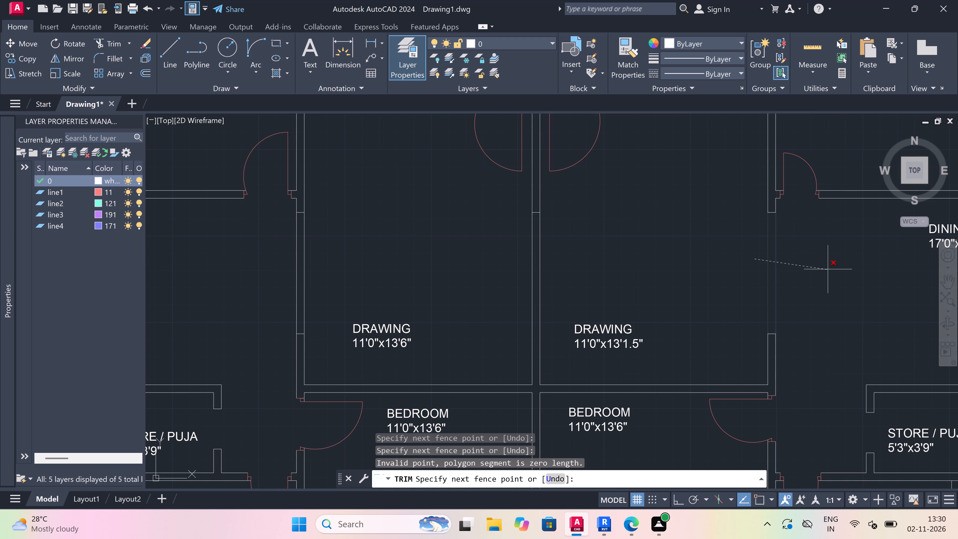
click(828, 268)
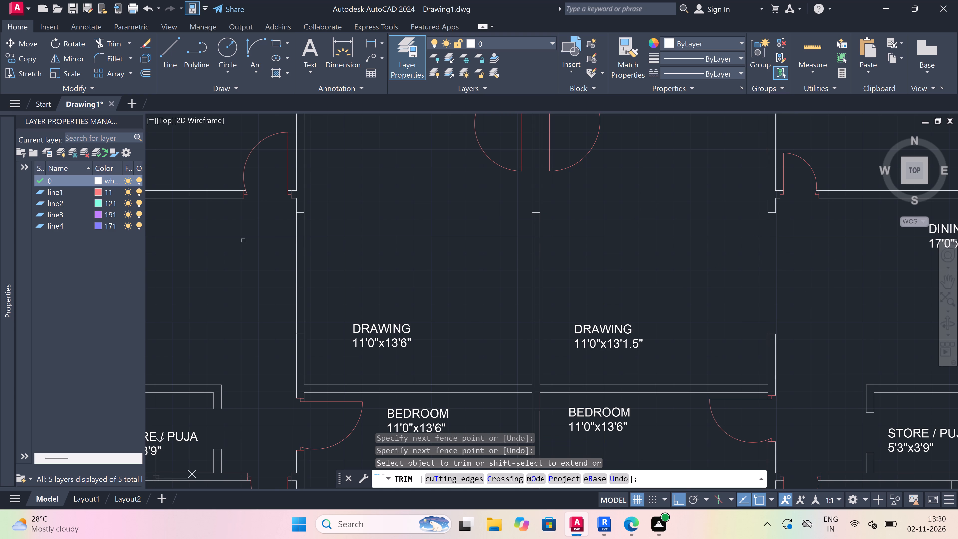
drag(278, 248, 295, 250)
click(404, 249)
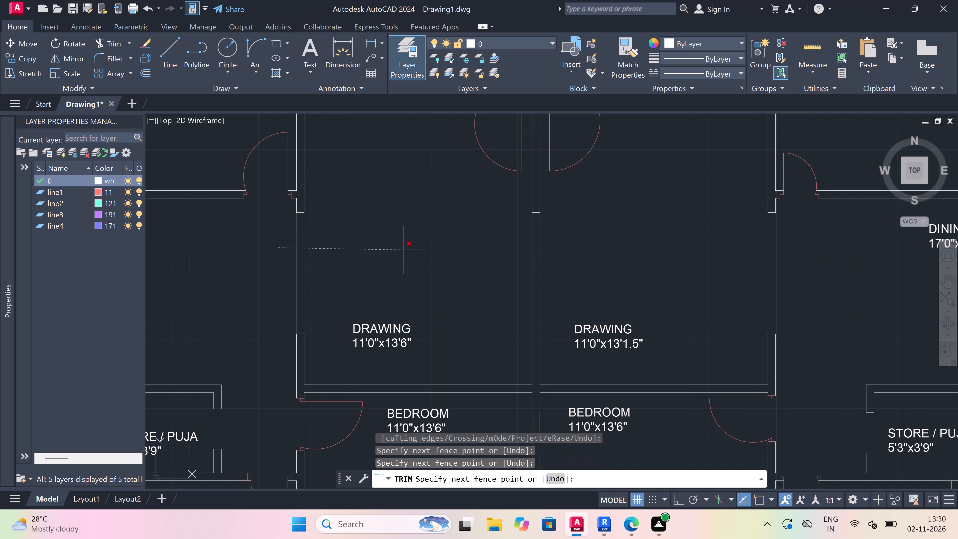
key(Escape)
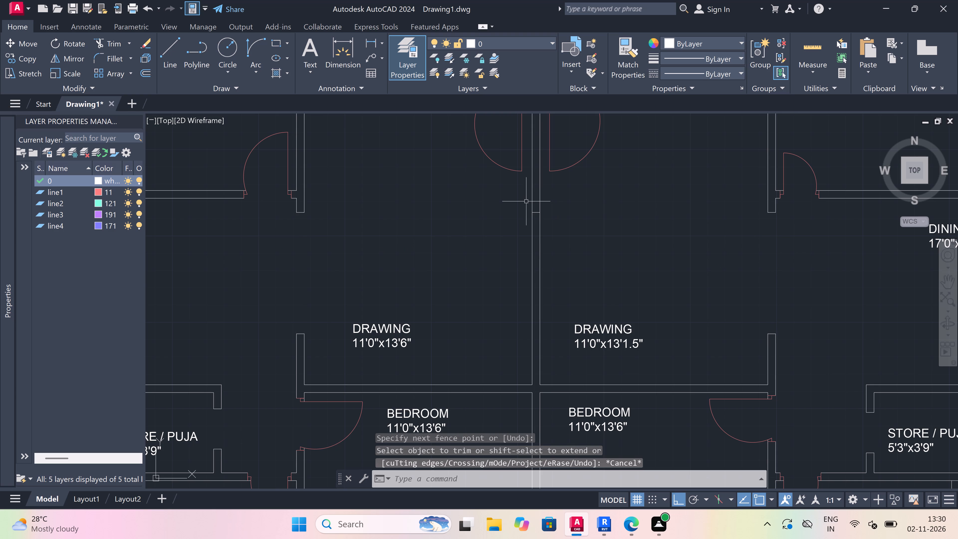
Trim away the leftover line piece inside the shared wall between the two lower drawing rooms.
key(space)
scroll(533, 210, up, 2)
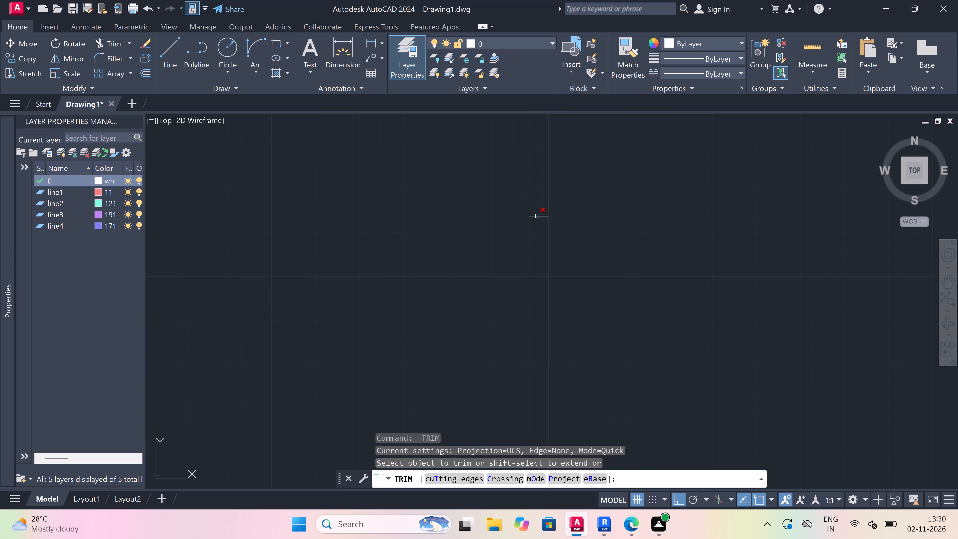
click(537, 216)
key(Escape)
Review the whole first floor plan, examining the drawing room and dining/lounge openings in the upper units.
scroll(509, 244, down, 7)
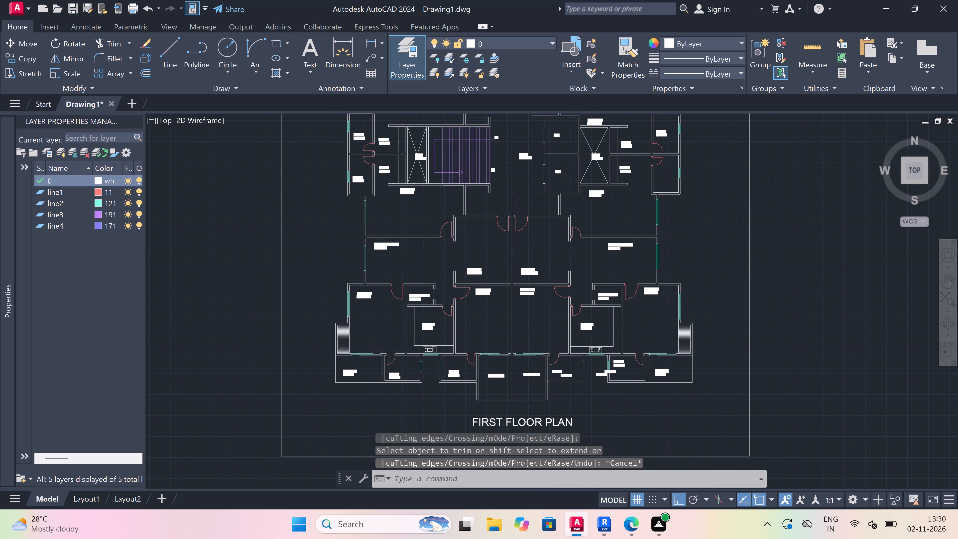
scroll(509, 244, down, 2)
scroll(485, 212, up, 2)
scroll(514, 249, up, 1)
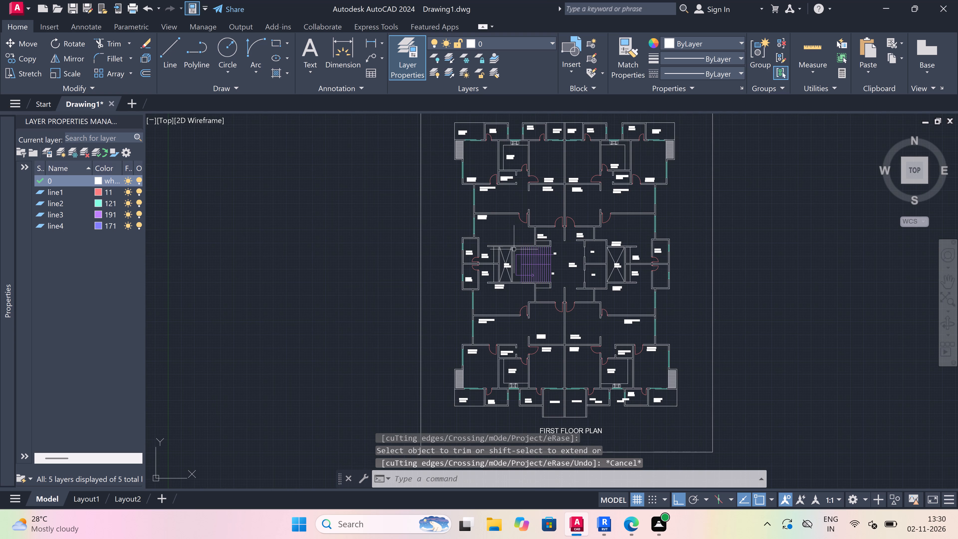
scroll(539, 245, up, 2)
scroll(539, 245, down, 2)
scroll(545, 180, up, 3)
scroll(543, 207, down, 3)
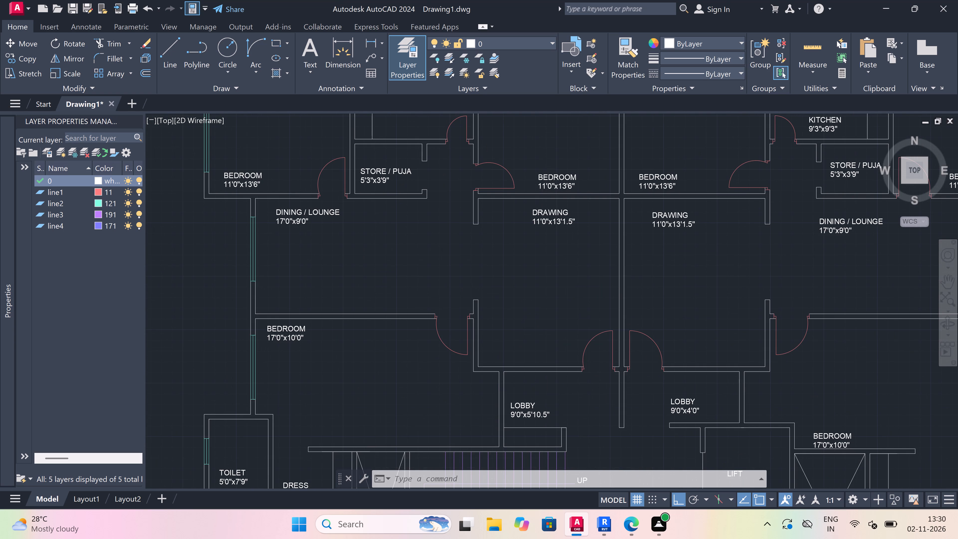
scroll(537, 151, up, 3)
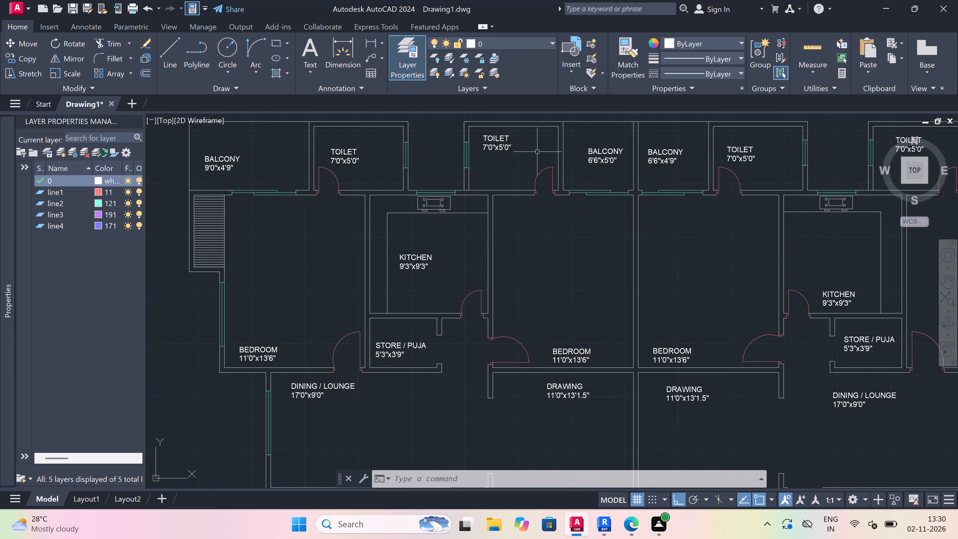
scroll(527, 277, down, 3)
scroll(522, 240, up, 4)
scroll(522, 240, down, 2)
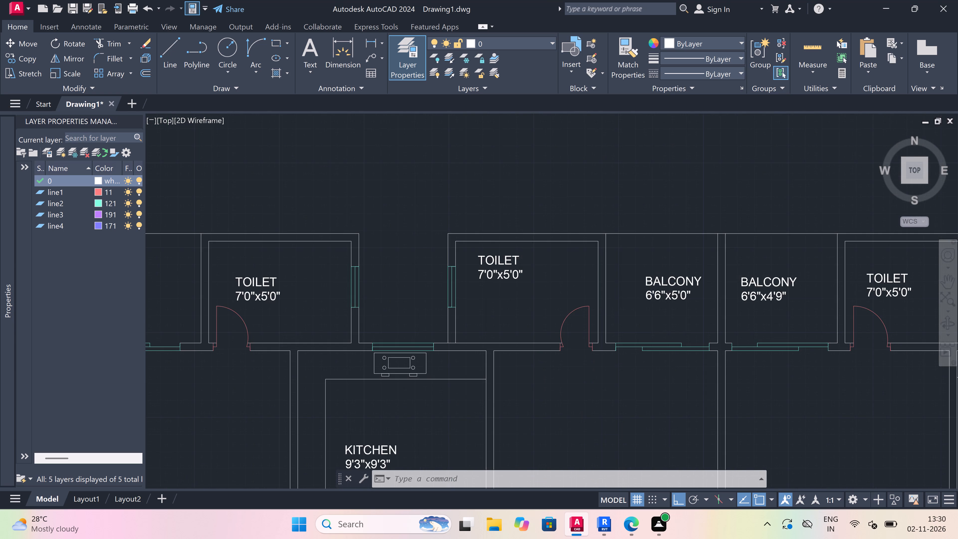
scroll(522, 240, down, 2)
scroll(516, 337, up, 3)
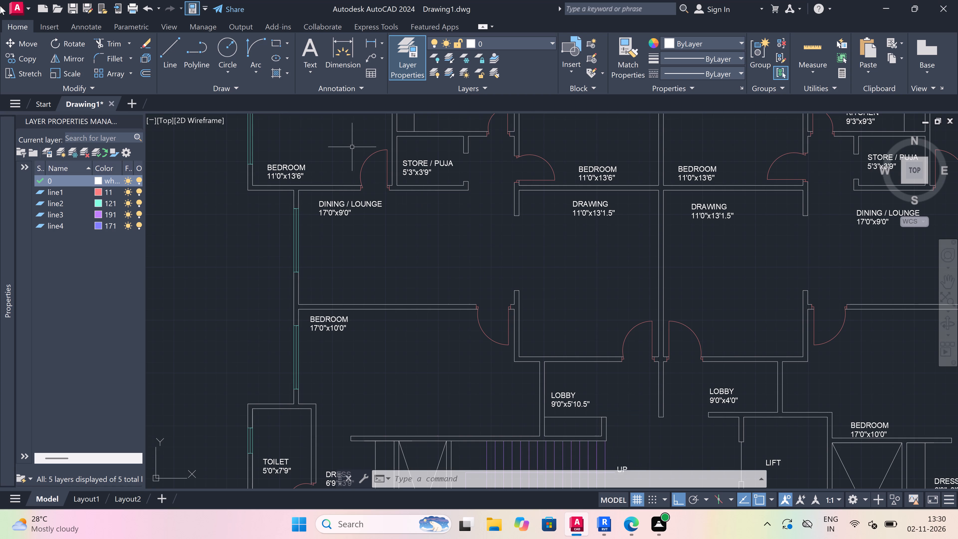
Open the recent drawing FIRST FLOOR PLAN -3 17-10-26.dwg as a source of furniture.
click(13, 4)
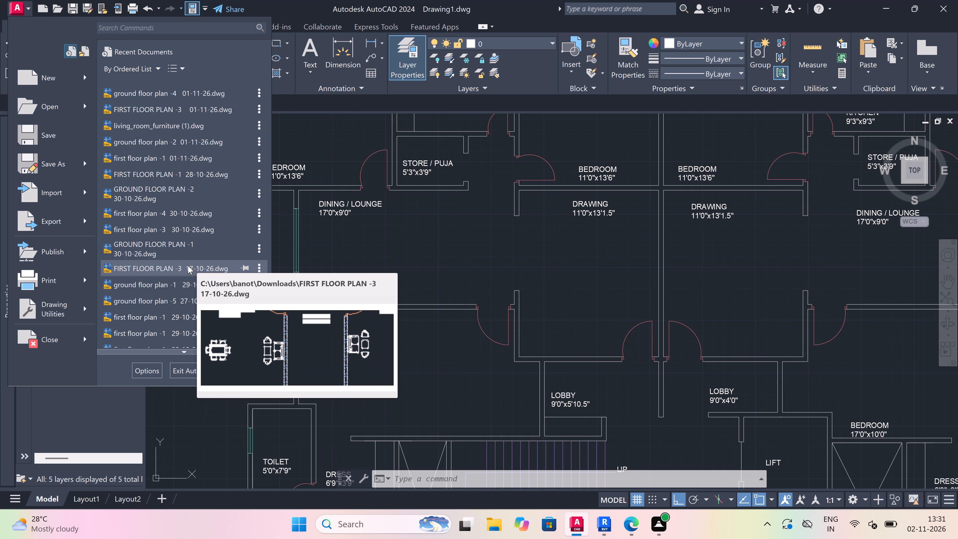
double_click(197, 263)
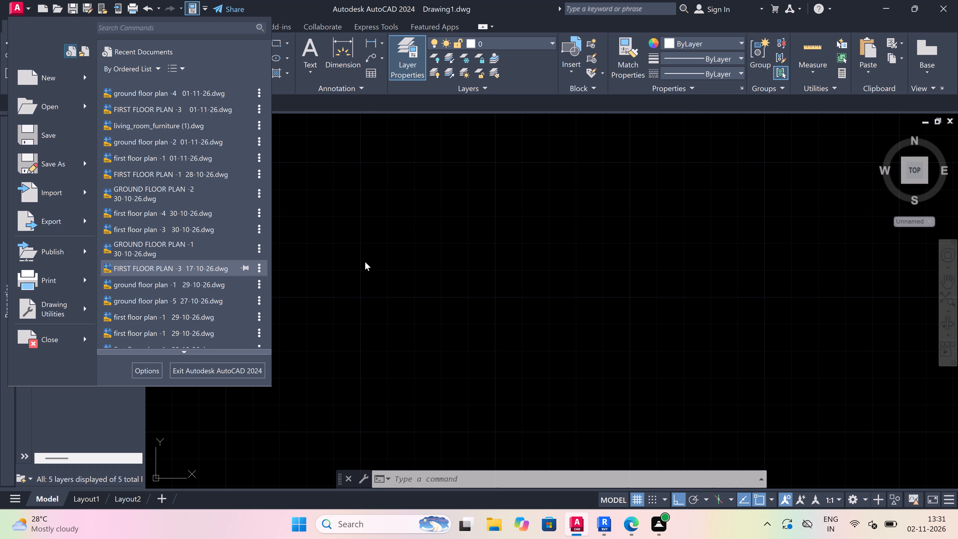
Copy the double bed in the plan's upper-left 10'3"x12'0" bedroom to the clipboard.
scroll(374, 261, down, 2)
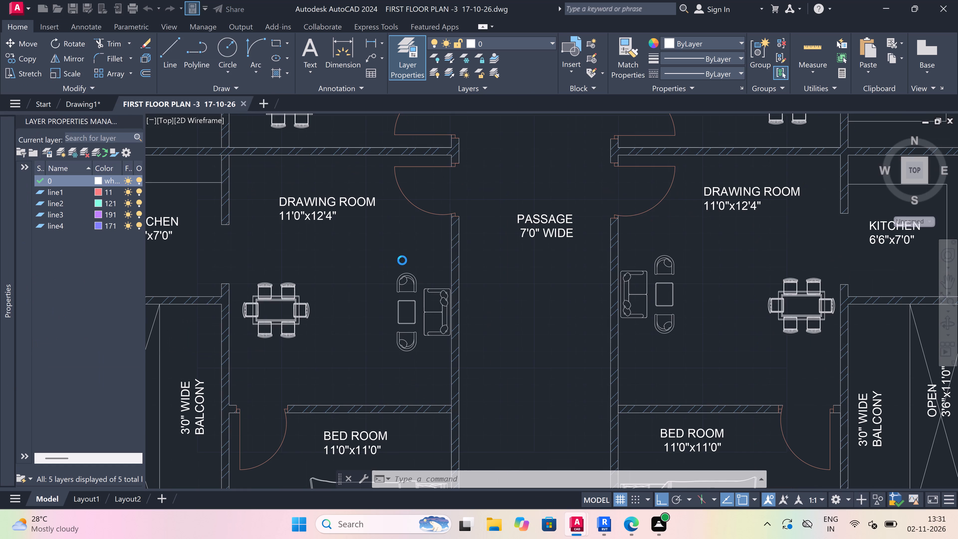
scroll(416, 262, down, 3)
scroll(434, 273, down, 3)
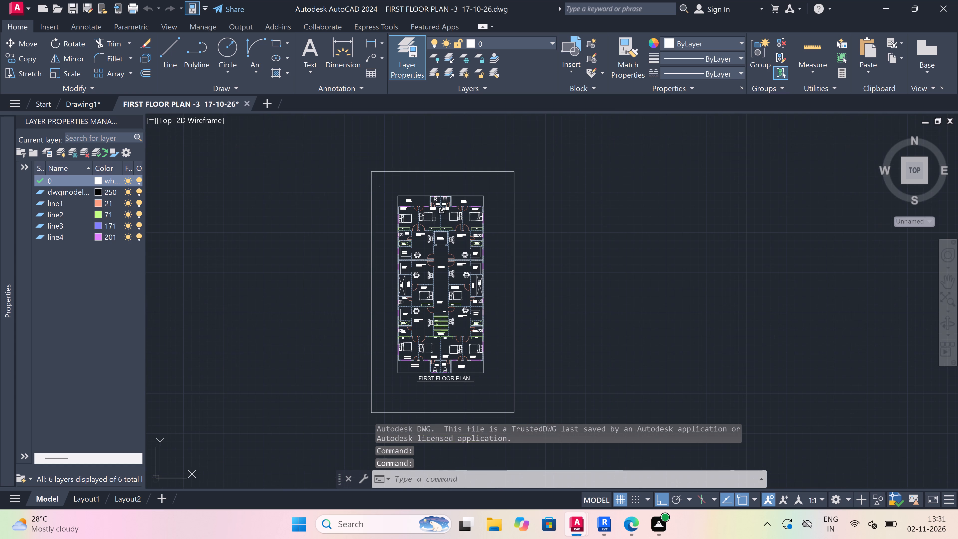
scroll(410, 216, up, 5)
scroll(420, 196, up, 3)
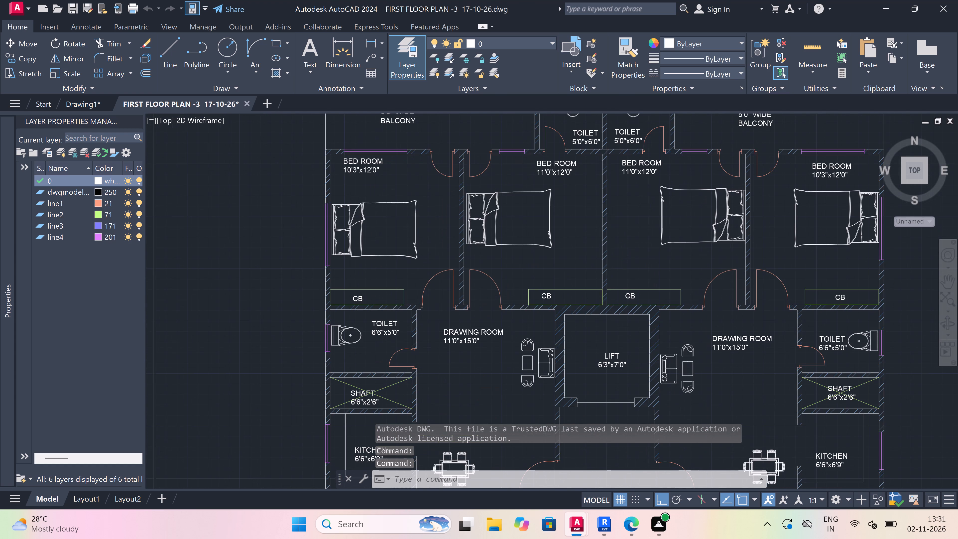
scroll(431, 193, down, 2)
scroll(298, 202, up, 1)
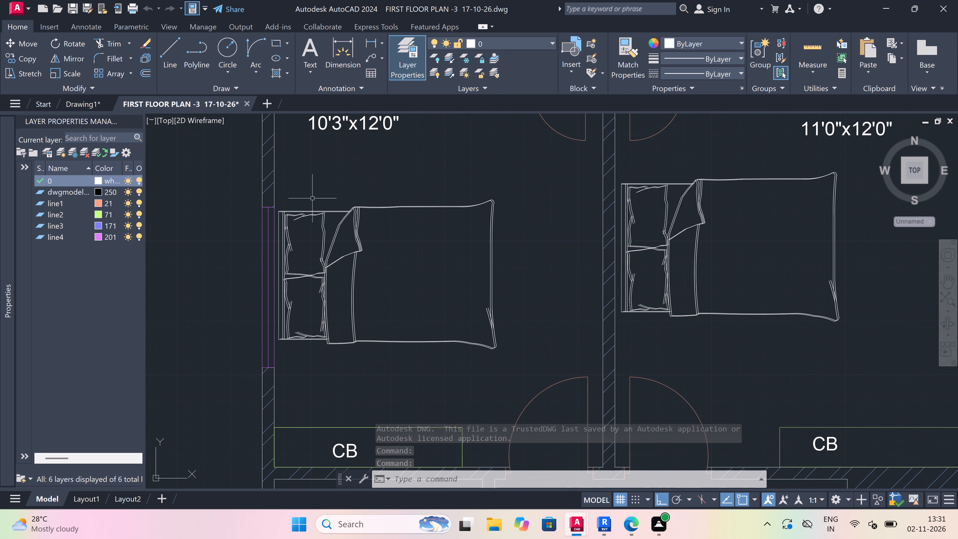
drag(525, 179, 517, 183)
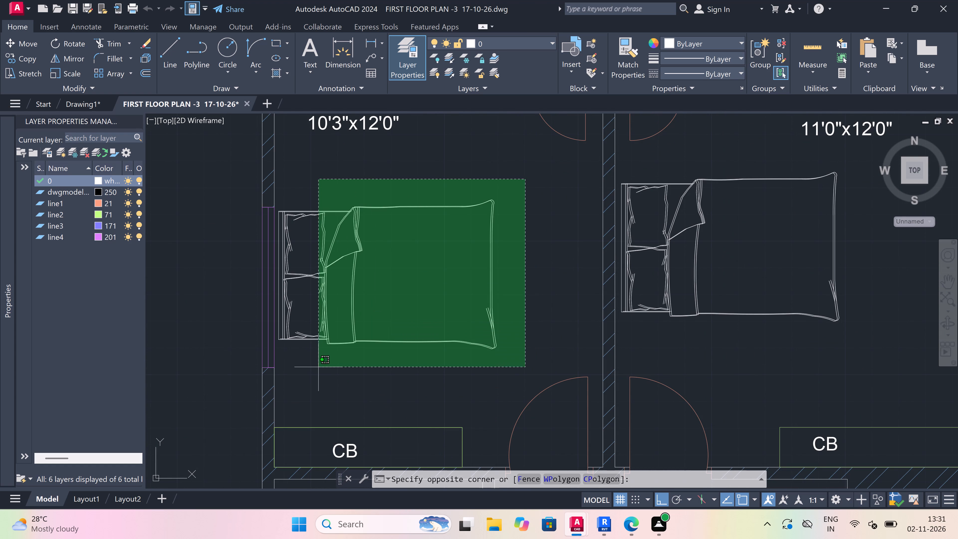
scroll(274, 377, up, 1)
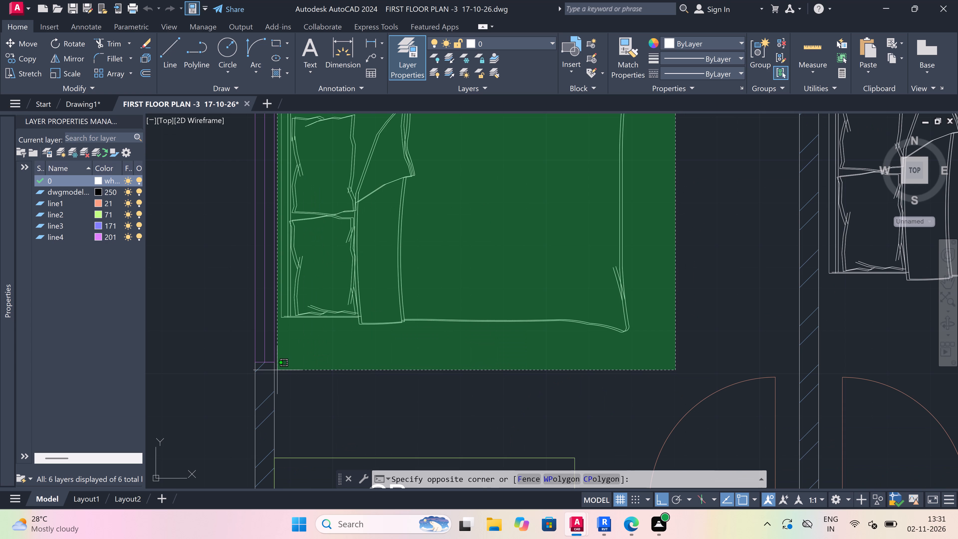
click(277, 370)
scroll(389, 349, down, 2)
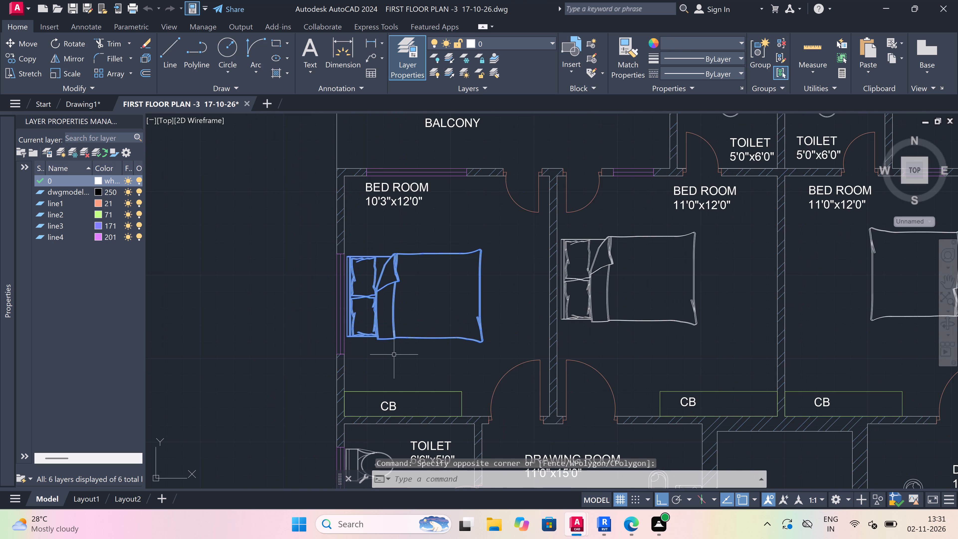
scroll(394, 355, up, 1)
key(ctrl+c)
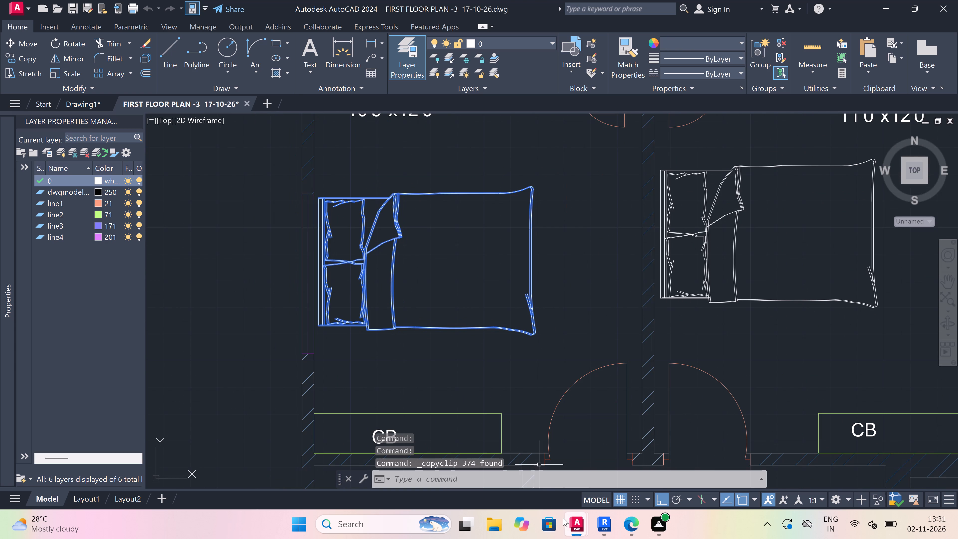
Switch to Drawing1 and paste the bed in the empty space outside the plan's border, west of the upper units.
click(646, 465)
click(502, 477)
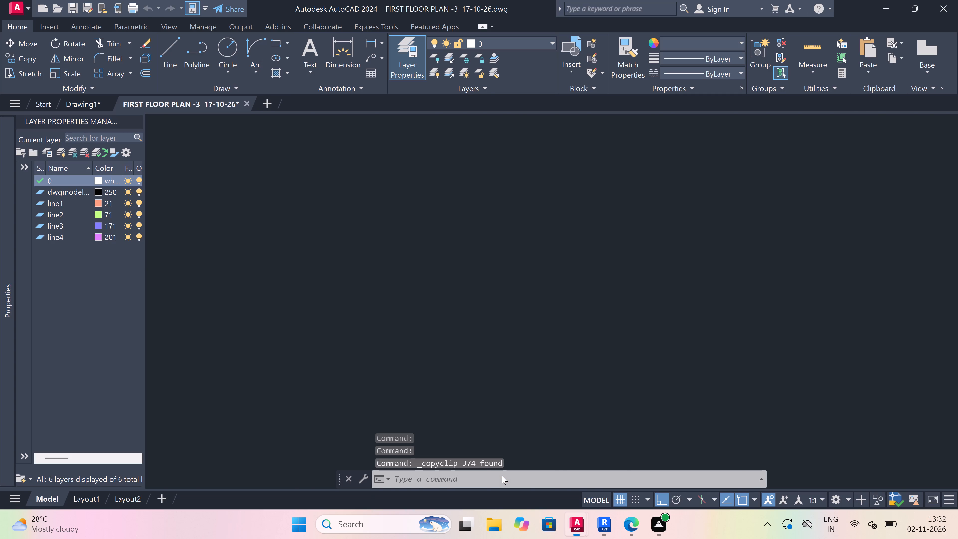
key(ctrl+v)
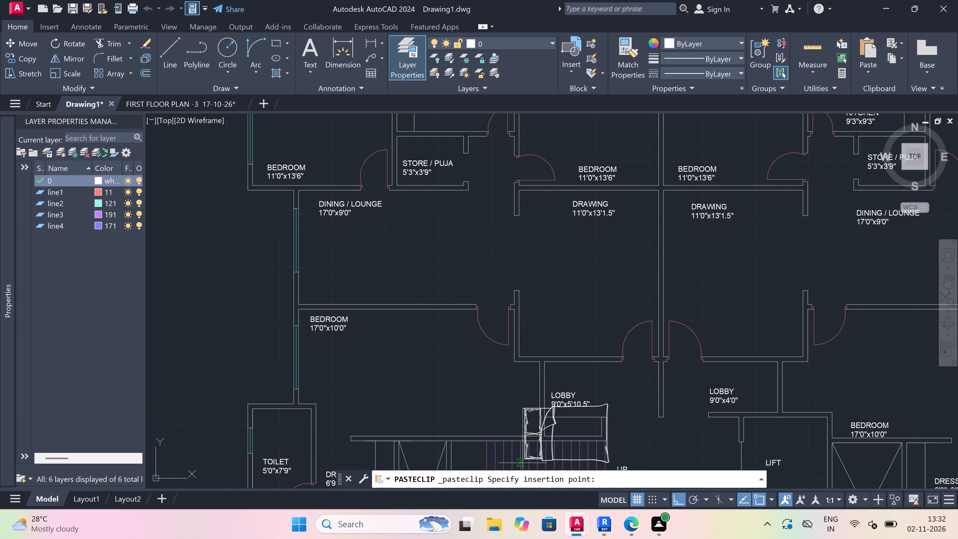
scroll(484, 407, down, 5)
scroll(455, 370, up, 2)
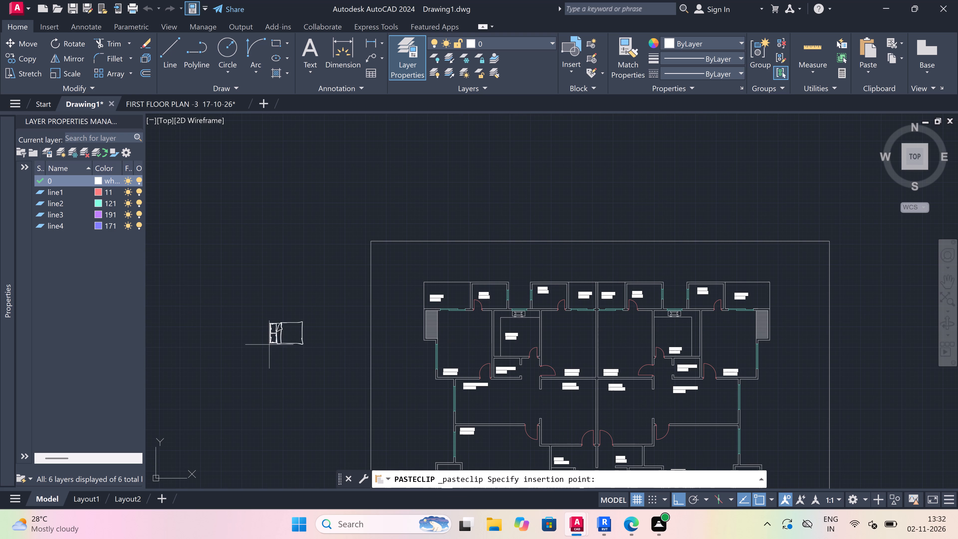
click(316, 364)
key(Escape)
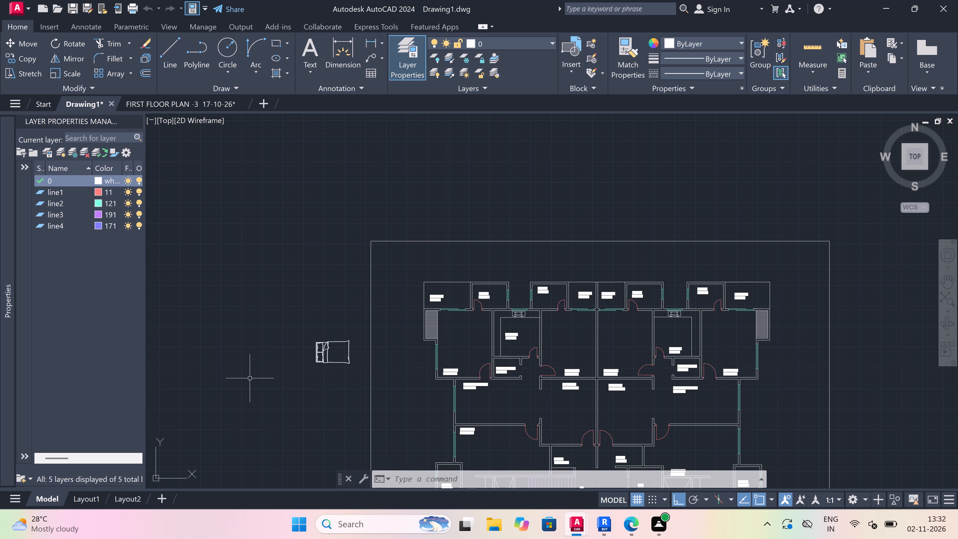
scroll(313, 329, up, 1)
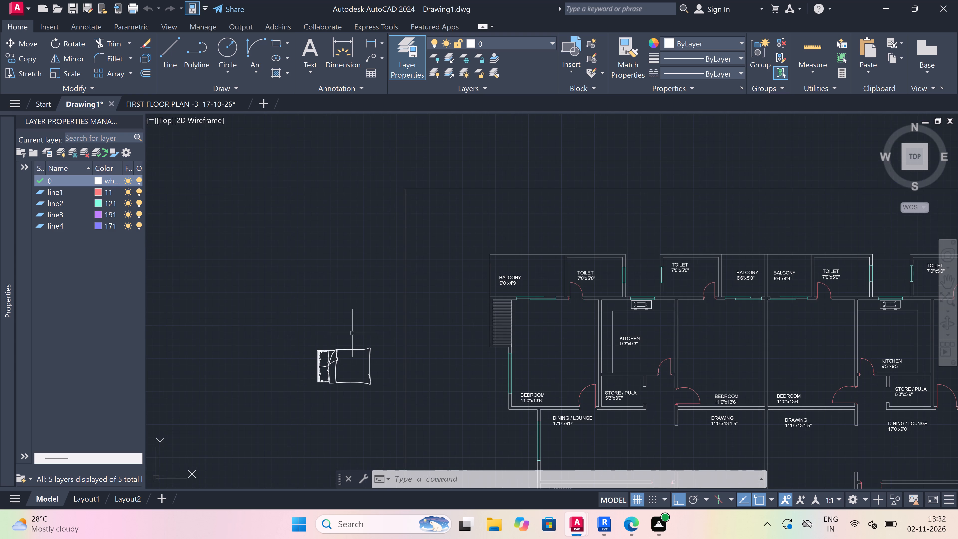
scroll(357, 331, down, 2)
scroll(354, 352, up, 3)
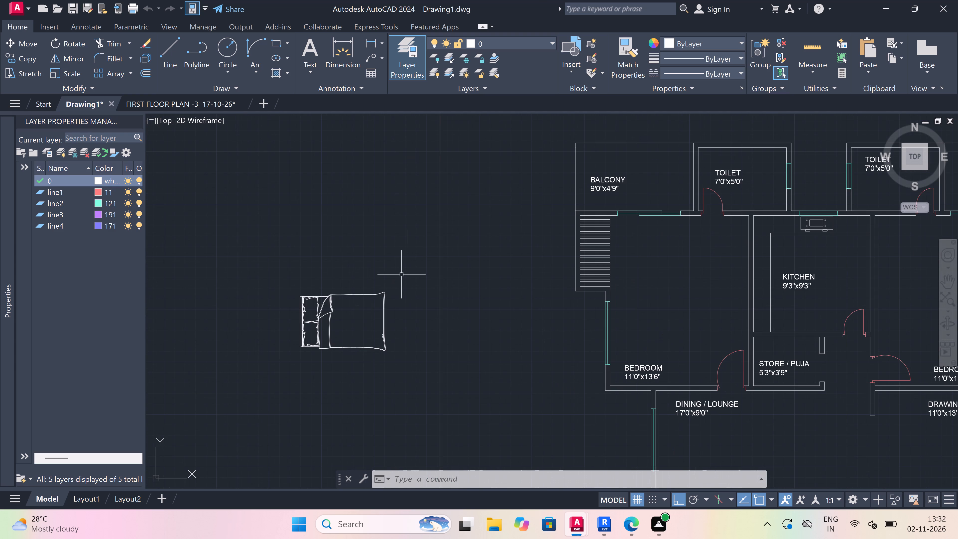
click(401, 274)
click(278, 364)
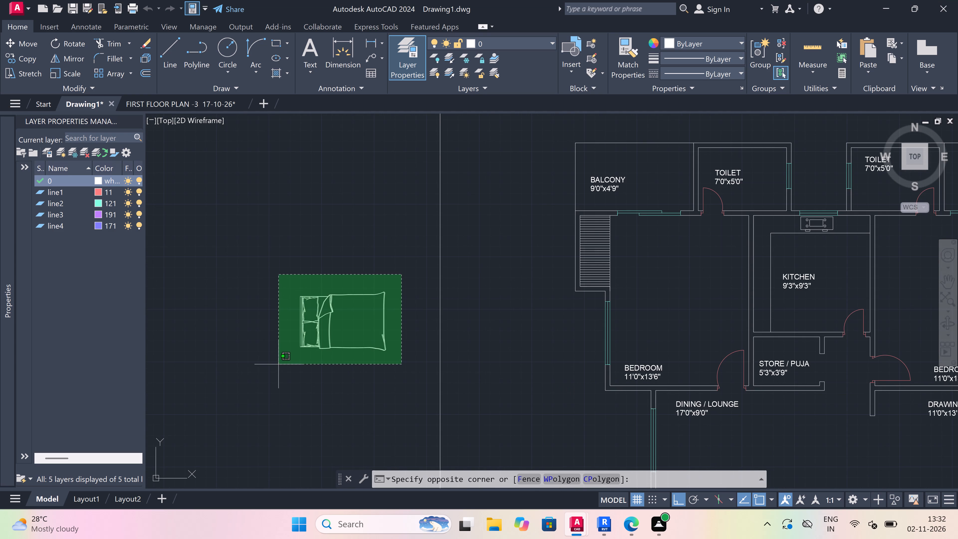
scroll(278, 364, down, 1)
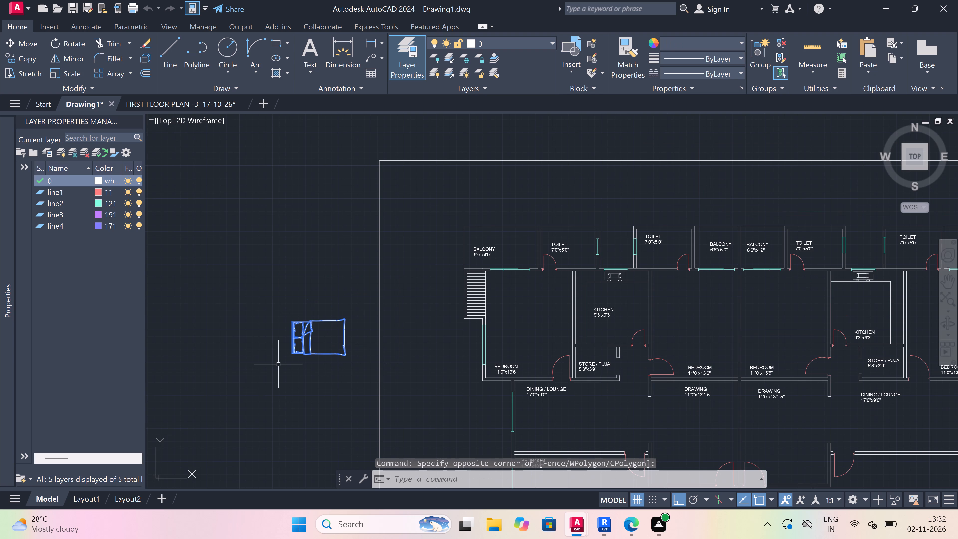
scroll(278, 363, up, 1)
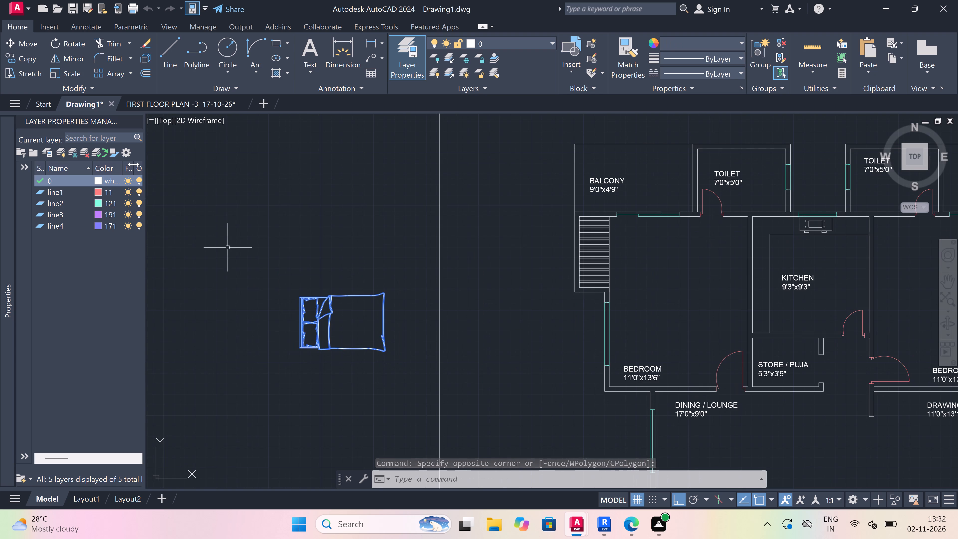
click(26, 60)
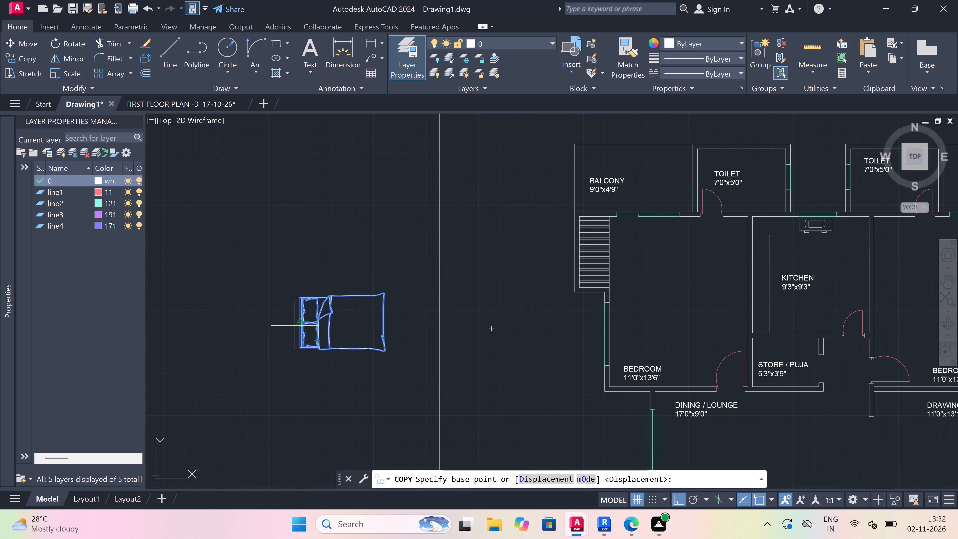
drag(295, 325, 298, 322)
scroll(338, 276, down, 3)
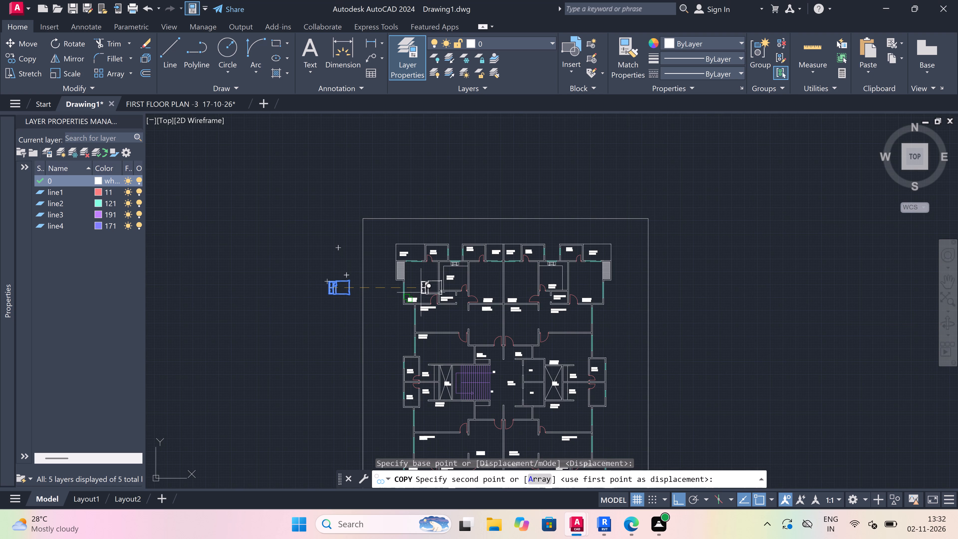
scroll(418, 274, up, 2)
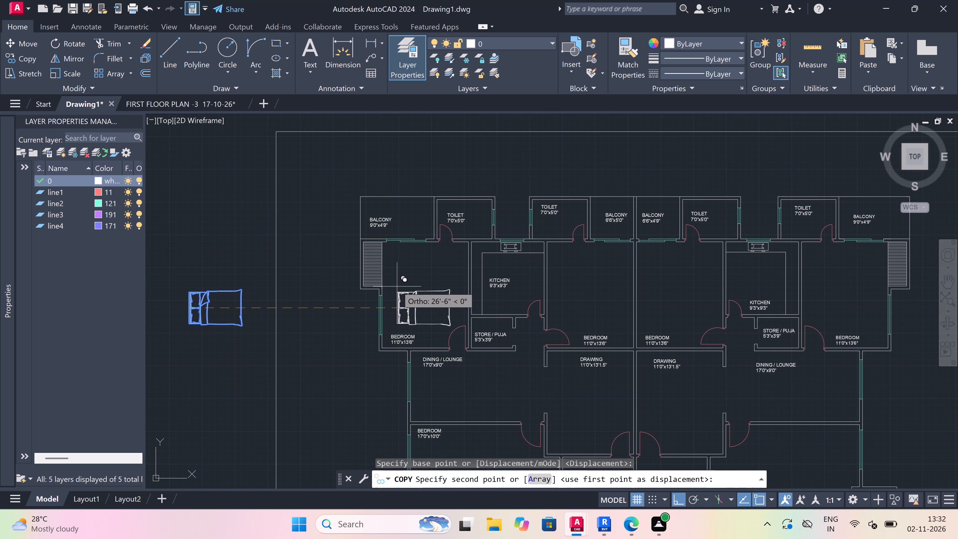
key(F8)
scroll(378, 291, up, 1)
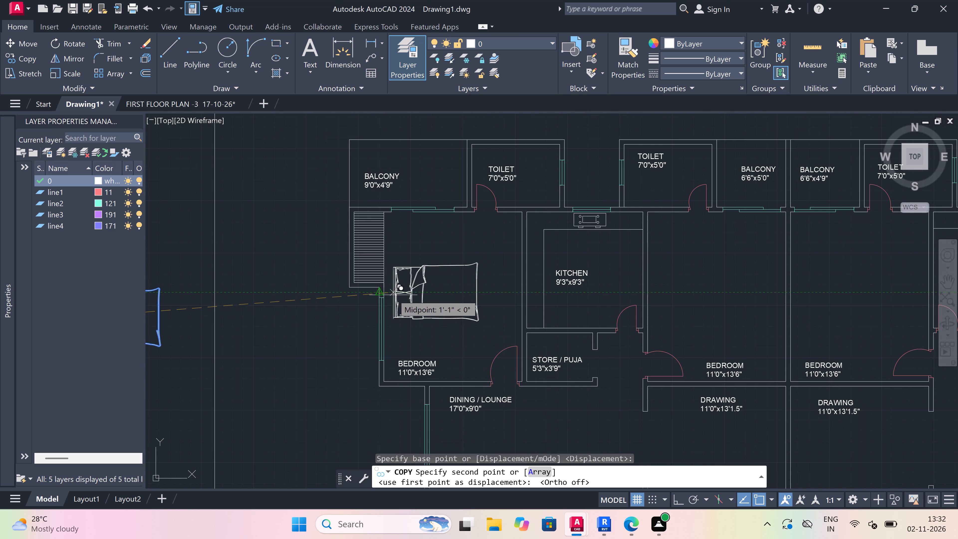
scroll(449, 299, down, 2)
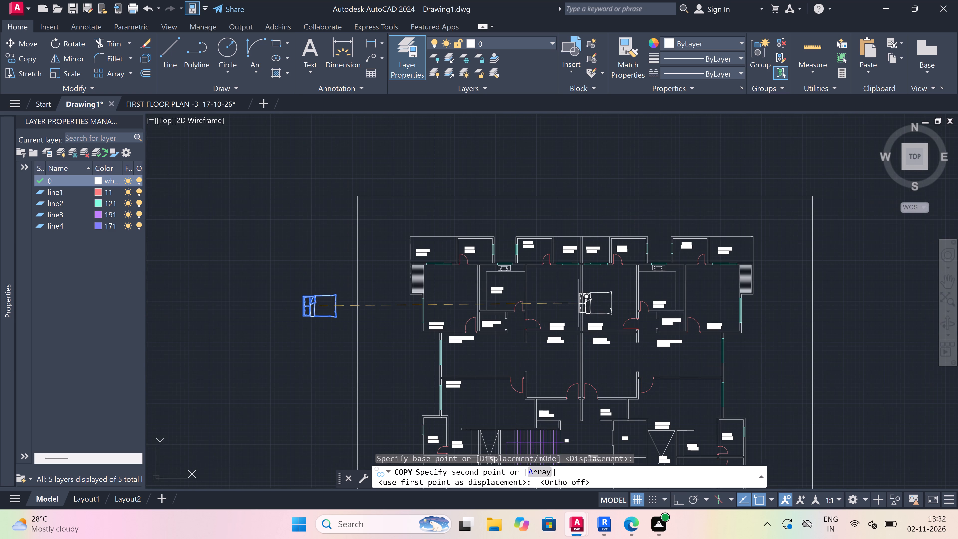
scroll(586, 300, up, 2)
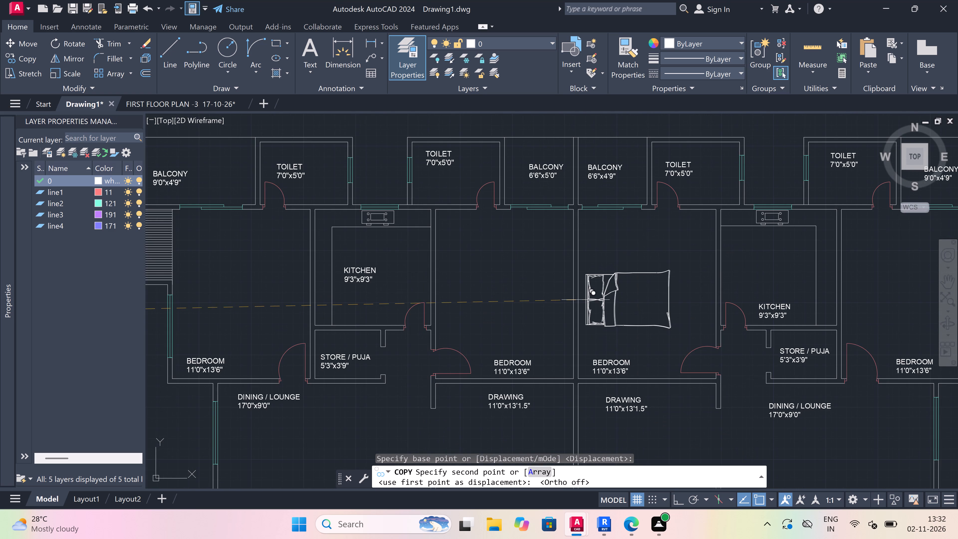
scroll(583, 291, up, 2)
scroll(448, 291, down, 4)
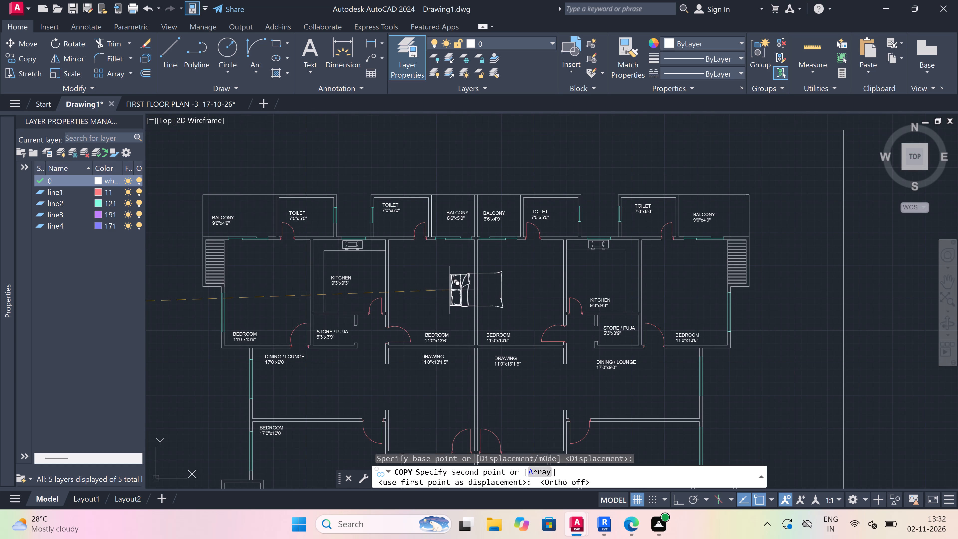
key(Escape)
Rotate the loose bed outside the plan's border by 270° so its headboard faces north.
scroll(605, 277, down, 3)
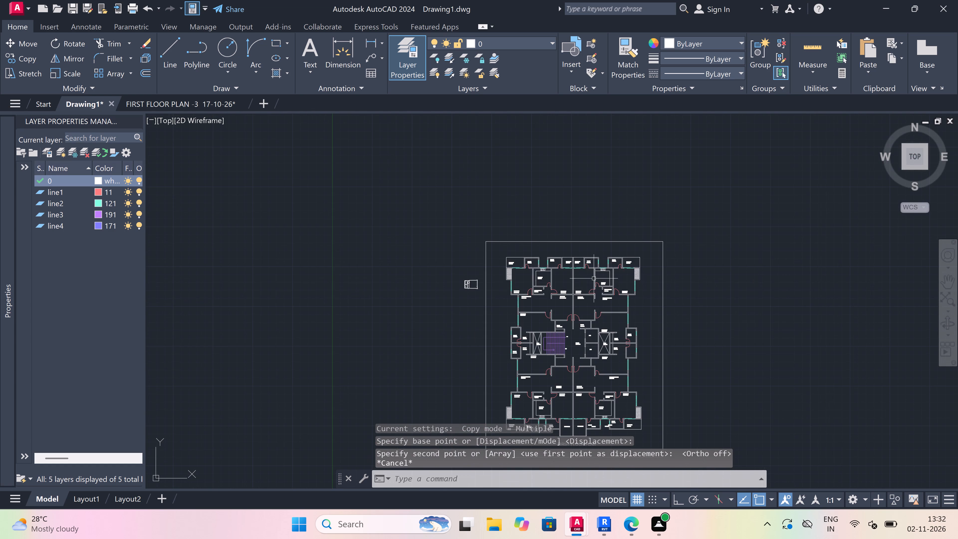
scroll(462, 270, up, 1)
scroll(497, 287, up, 2)
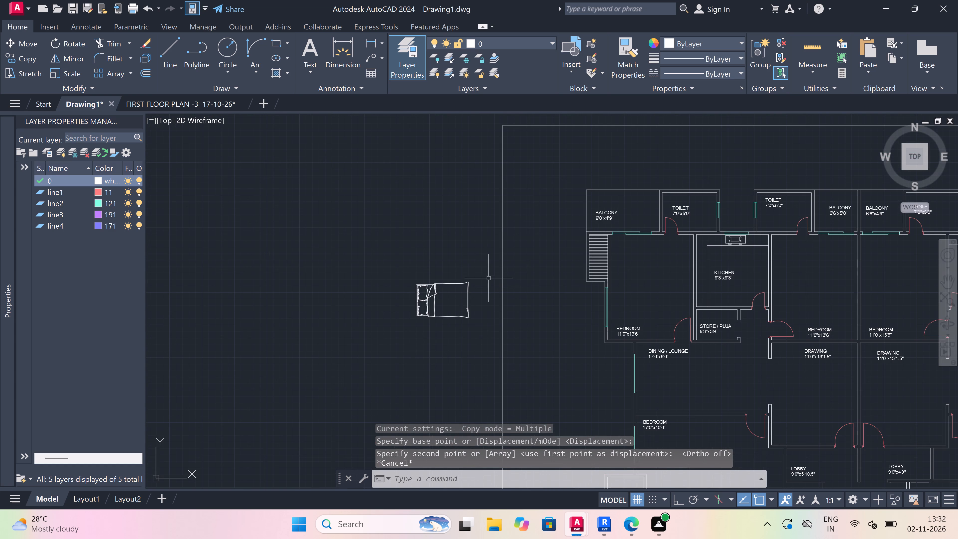
drag(482, 271, 480, 271)
click(359, 331)
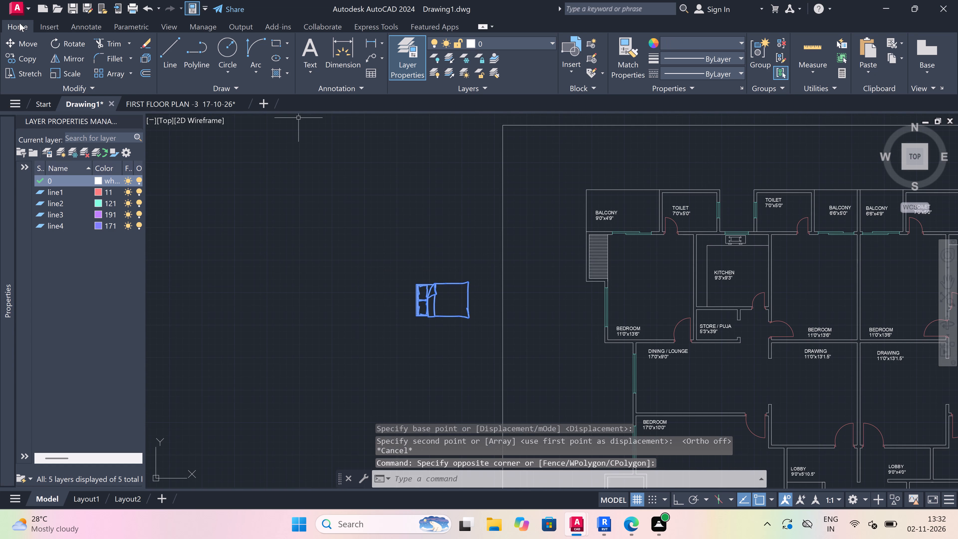
drag(66, 43, 69, 43)
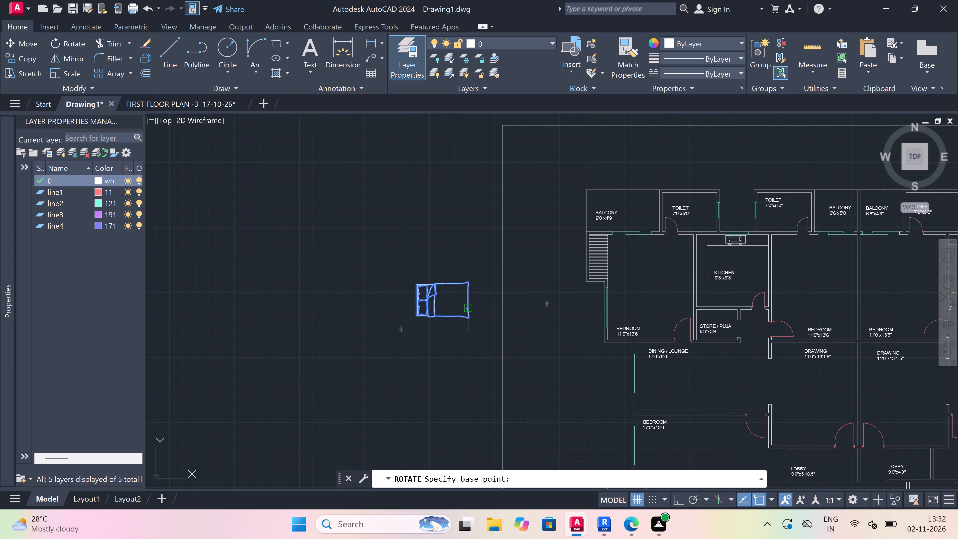
drag(466, 300, 469, 312)
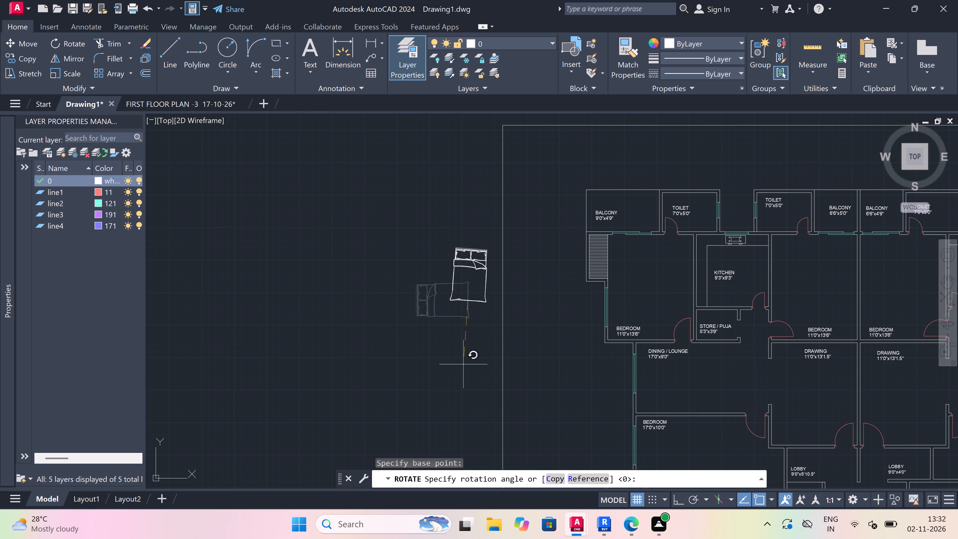
key(F8)
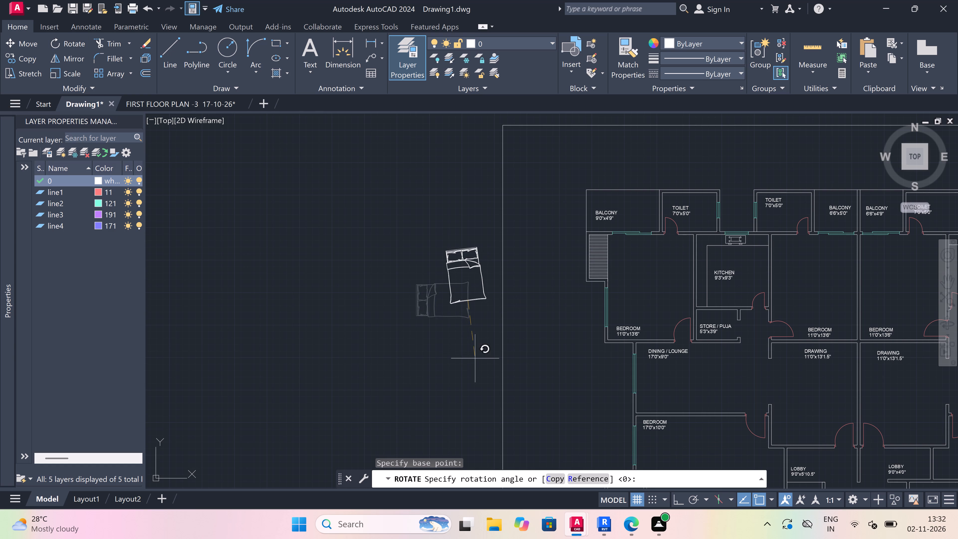
drag(469, 376, 469, 366)
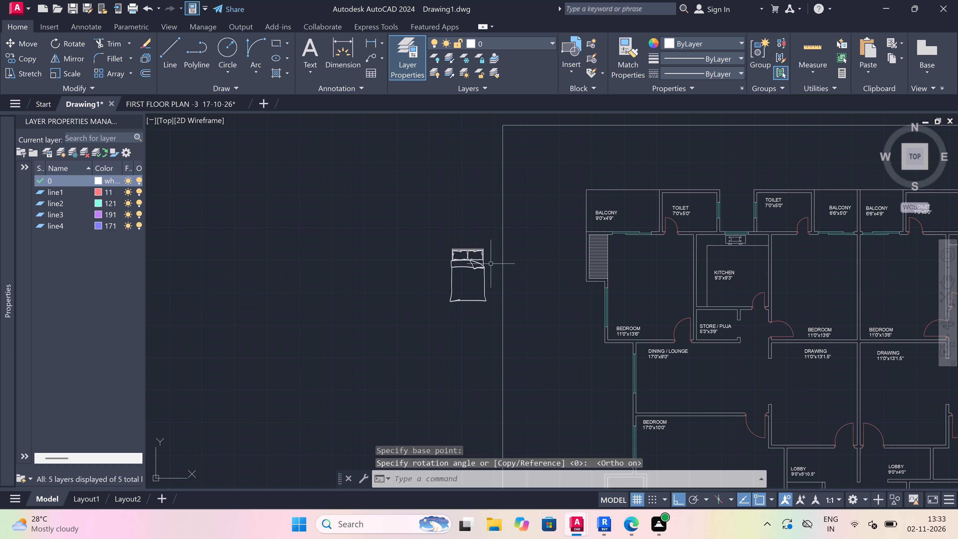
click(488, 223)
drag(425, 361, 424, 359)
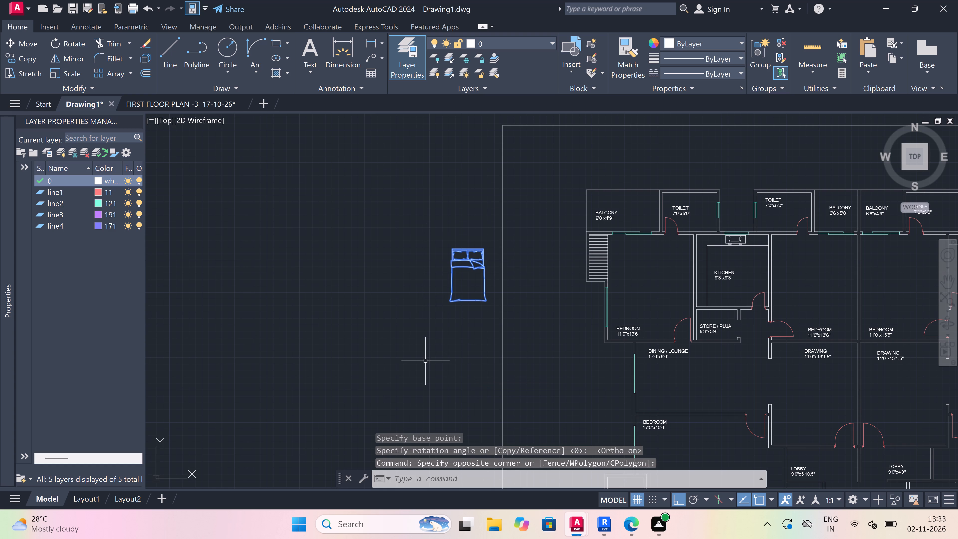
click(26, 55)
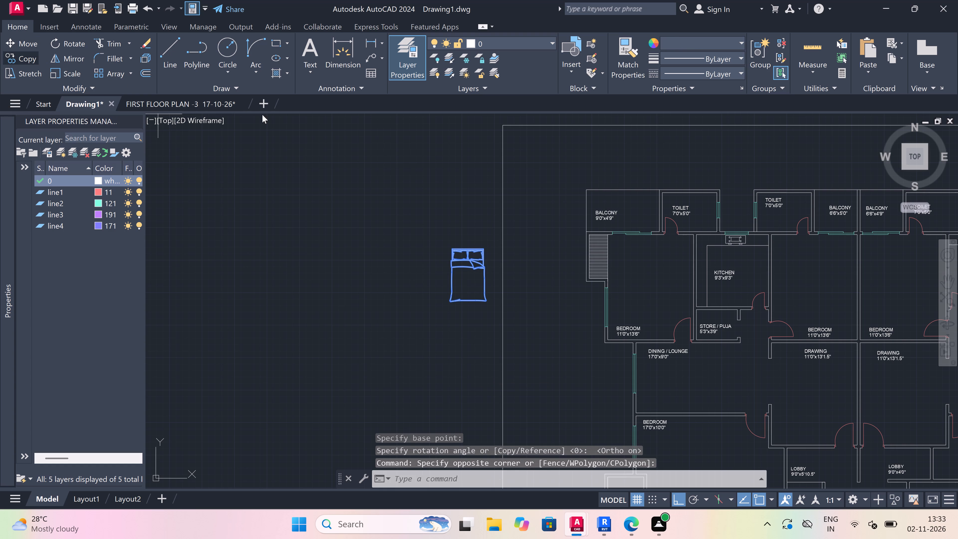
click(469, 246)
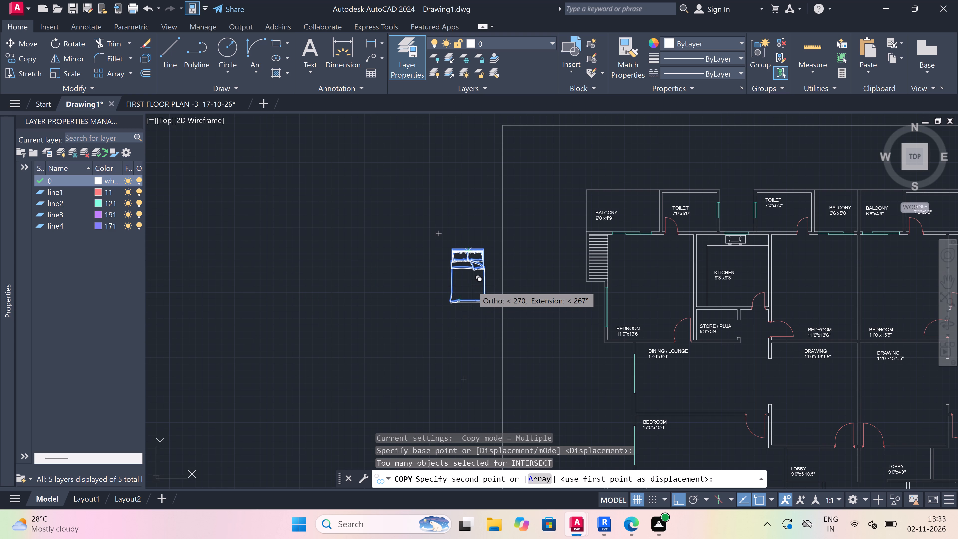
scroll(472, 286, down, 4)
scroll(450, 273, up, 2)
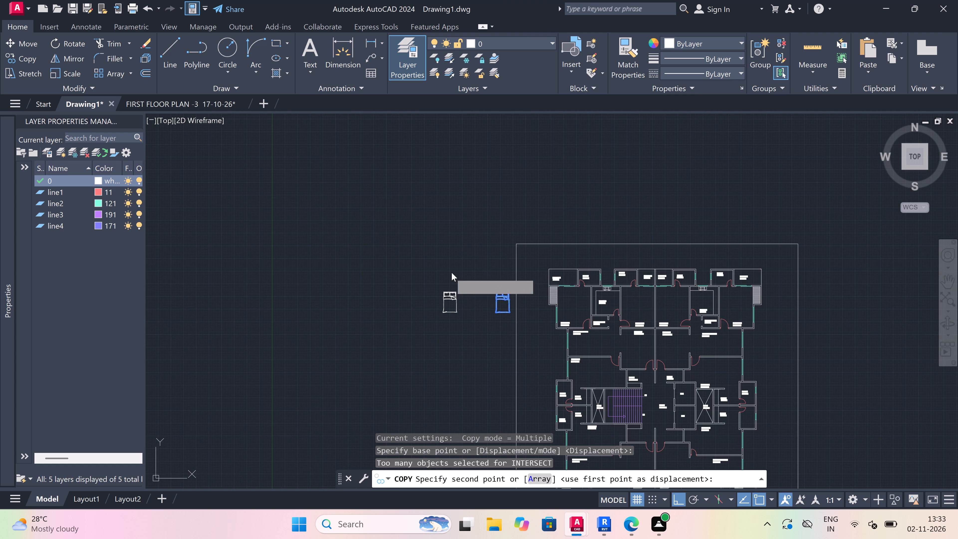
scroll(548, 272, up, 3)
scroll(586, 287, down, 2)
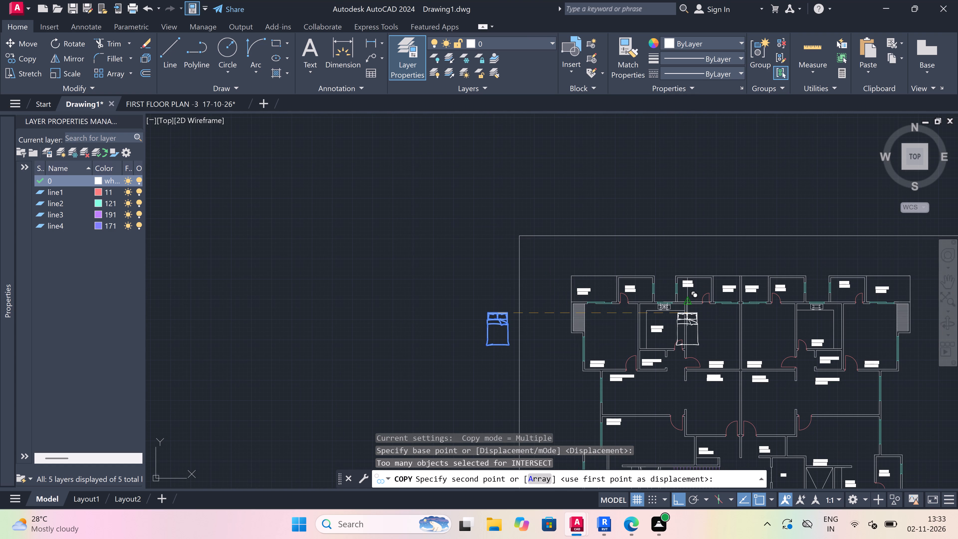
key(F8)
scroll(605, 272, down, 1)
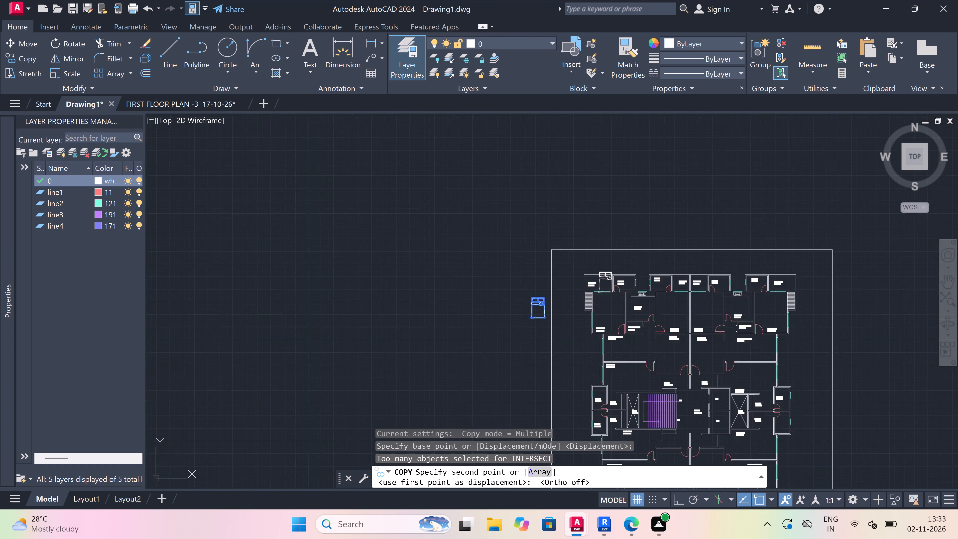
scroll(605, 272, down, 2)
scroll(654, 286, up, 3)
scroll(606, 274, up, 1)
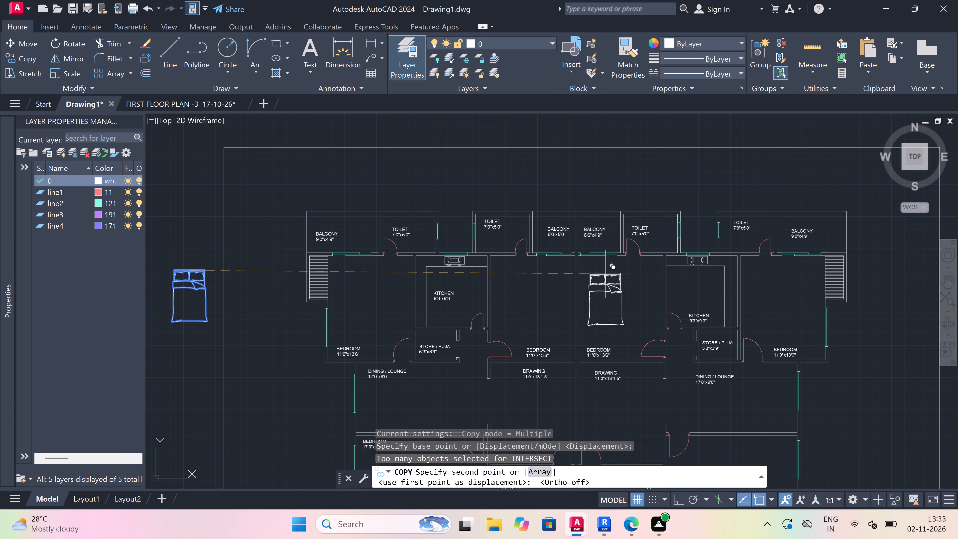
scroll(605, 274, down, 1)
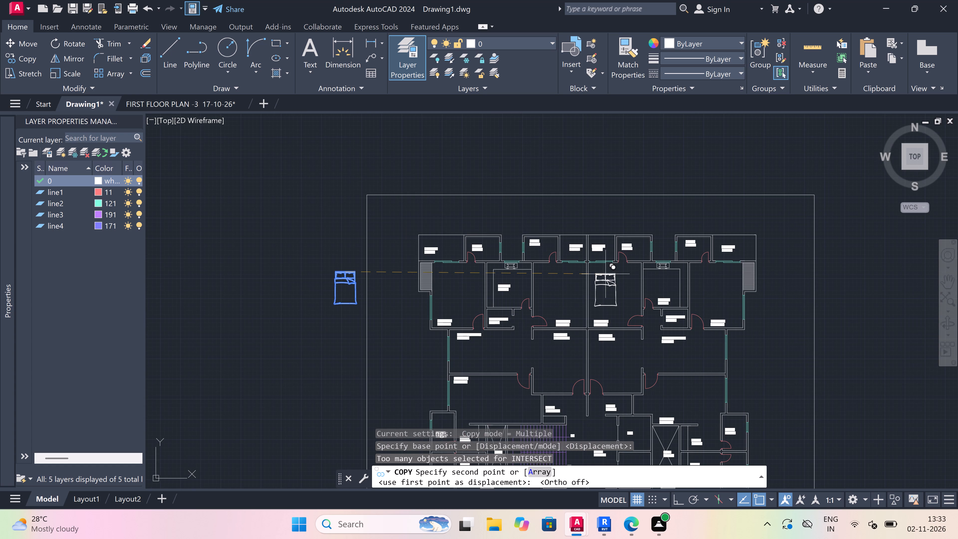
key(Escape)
Rotate the loose bed by another 270° so its headboard faces east.
scroll(240, 273, up, 1)
scroll(425, 255, up, 1)
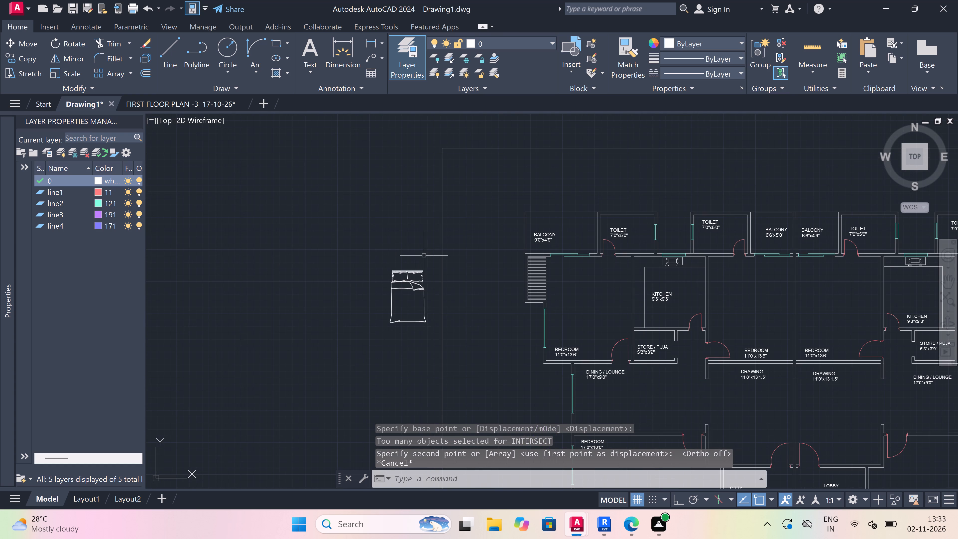
click(425, 254)
click(324, 386)
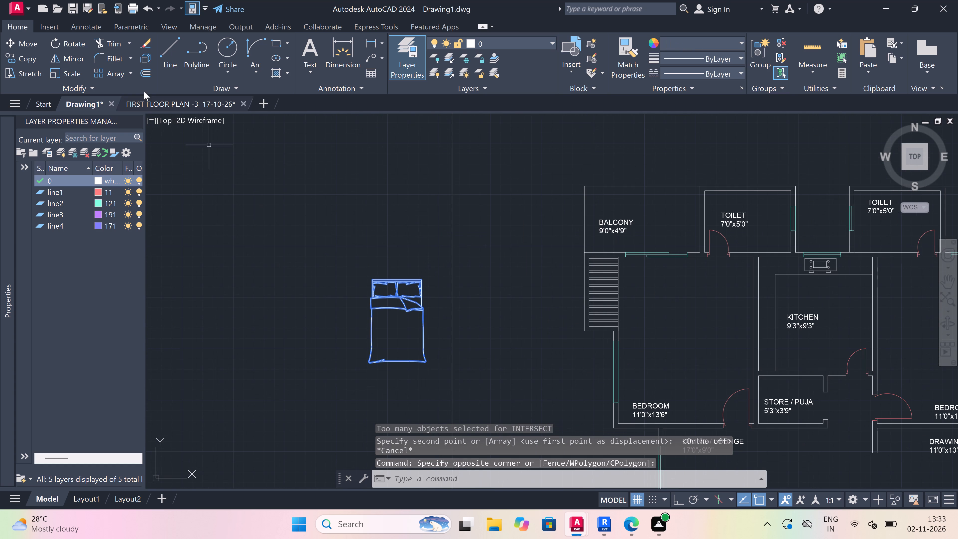
drag(67, 41, 73, 43)
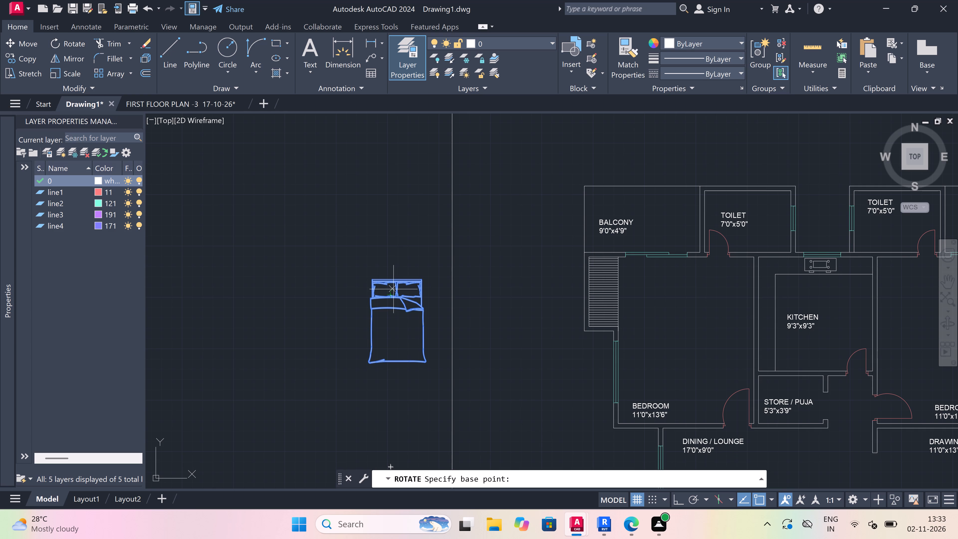
drag(394, 285, 417, 310)
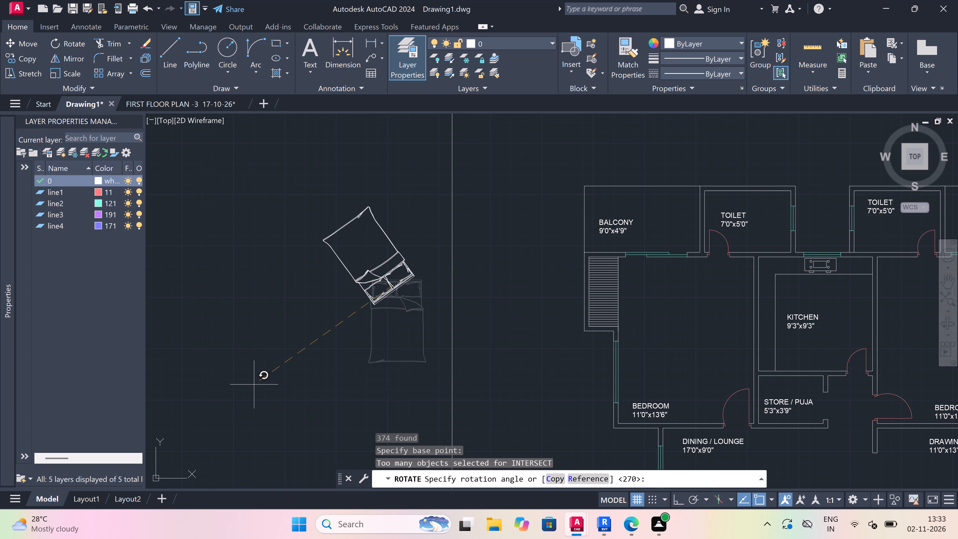
key(F8)
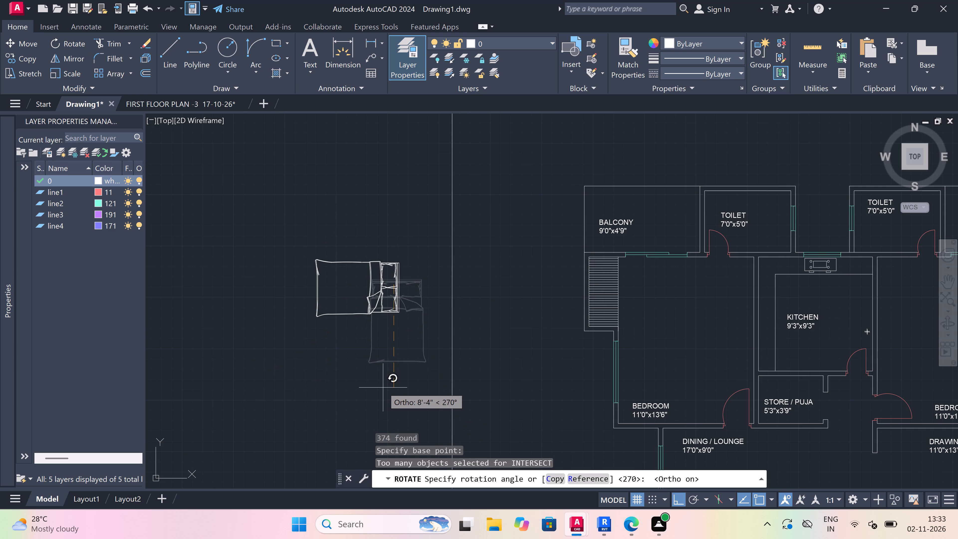
drag(384, 386, 394, 349)
Copy the bed from its headboard midpoint into the upper-left unit's outer 11'0"x13'6" bedroom, with the headboard against the kitchen-side wall.
drag(424, 226, 382, 263)
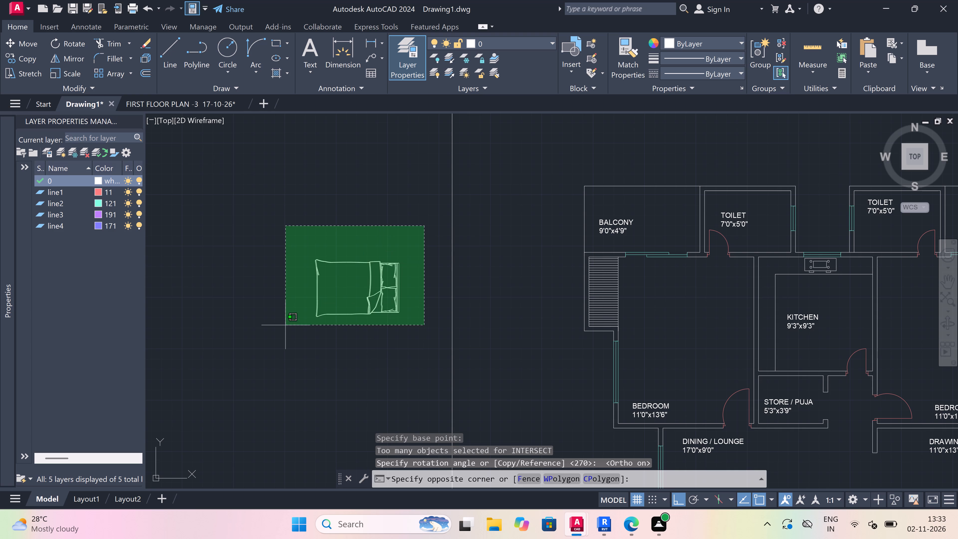
click(280, 347)
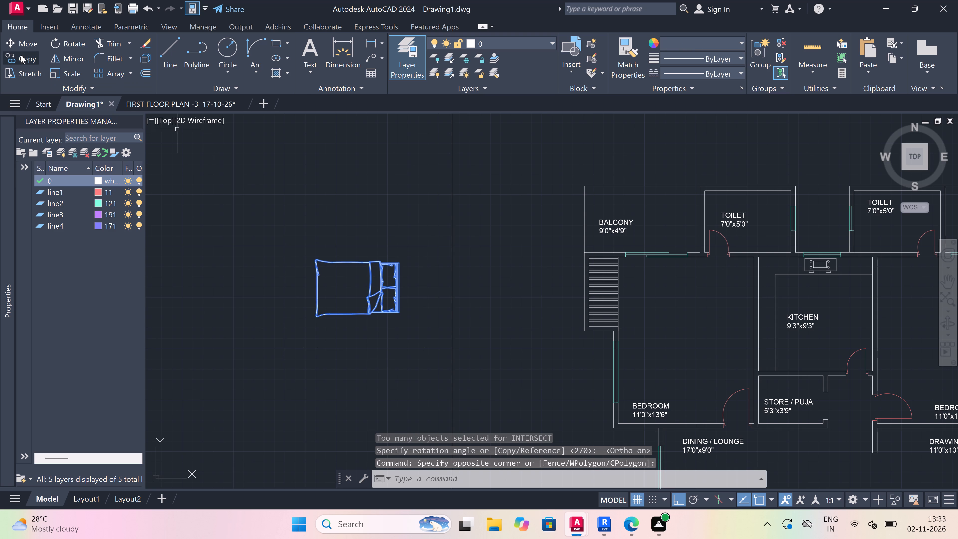
drag(21, 55, 27, 57)
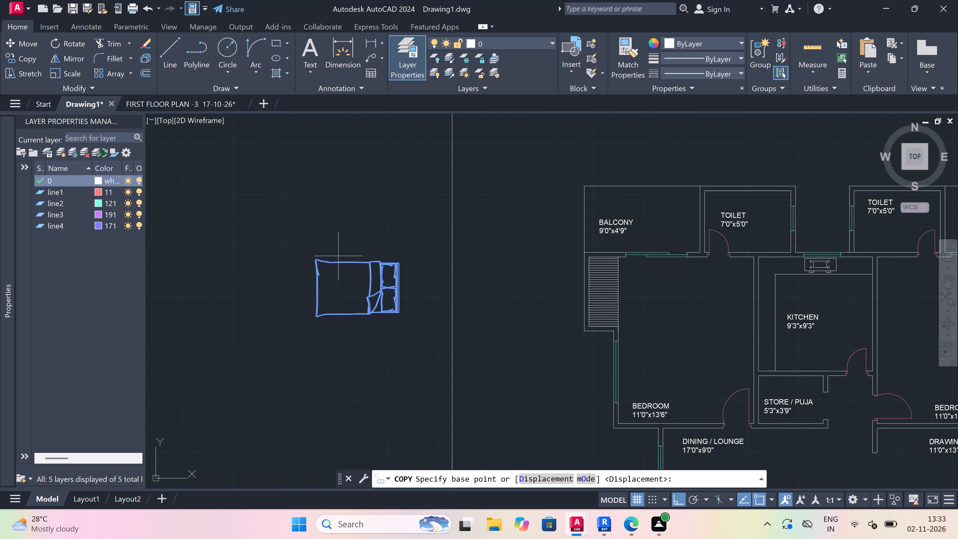
drag(401, 290, 408, 290)
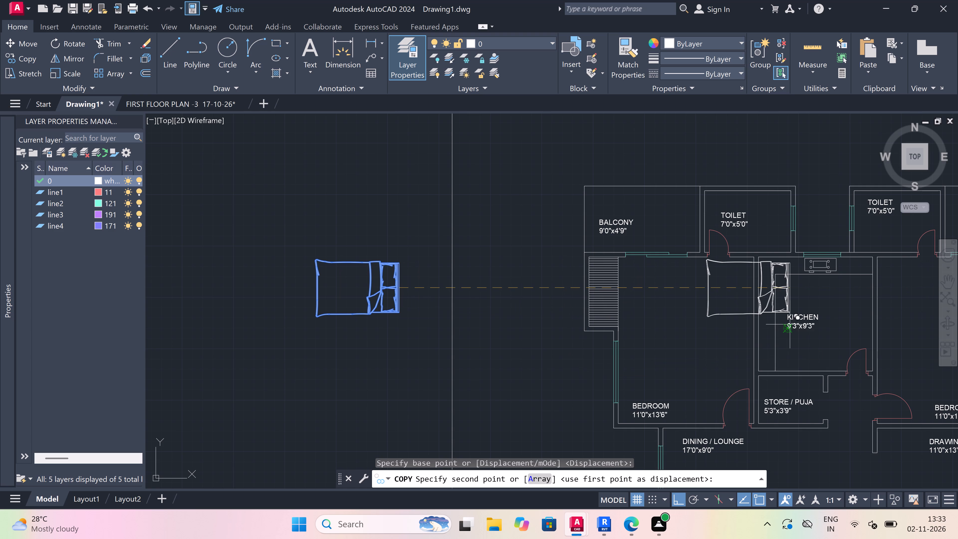
key(F8)
scroll(753, 337, up, 3)
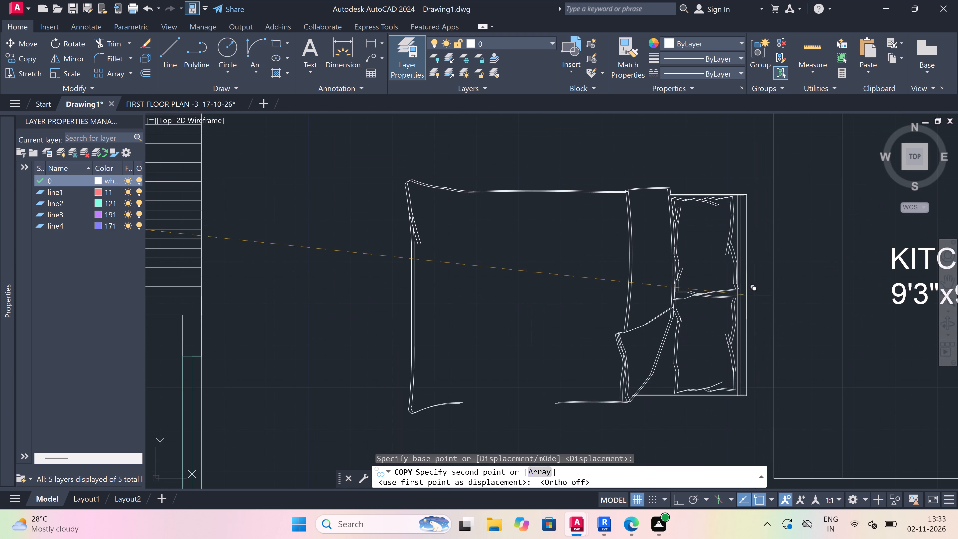
scroll(743, 287, up, 1)
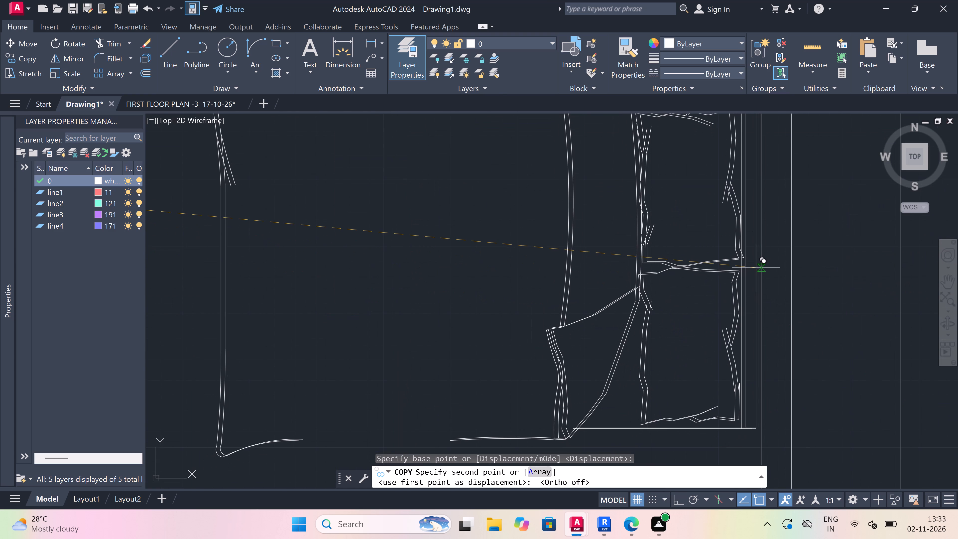
scroll(750, 269, up, 1)
click(751, 268)
Place another bed copy in the same unit's inner 11'0"x13'6" bedroom, headboard against the wall shared with the neighbouring unit, and finish copying.
scroll(575, 306, down, 7)
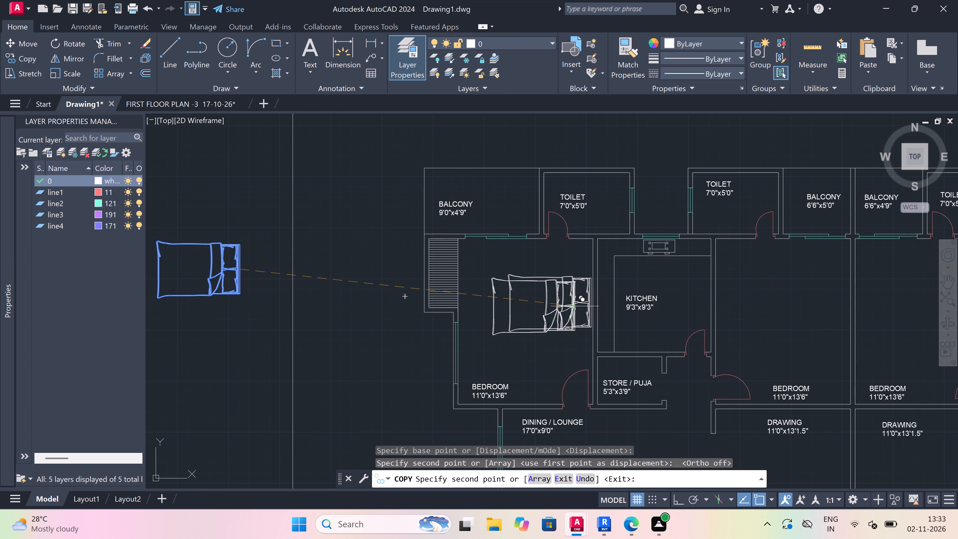
scroll(888, 294, up, 1)
scroll(552, 285, down, 2)
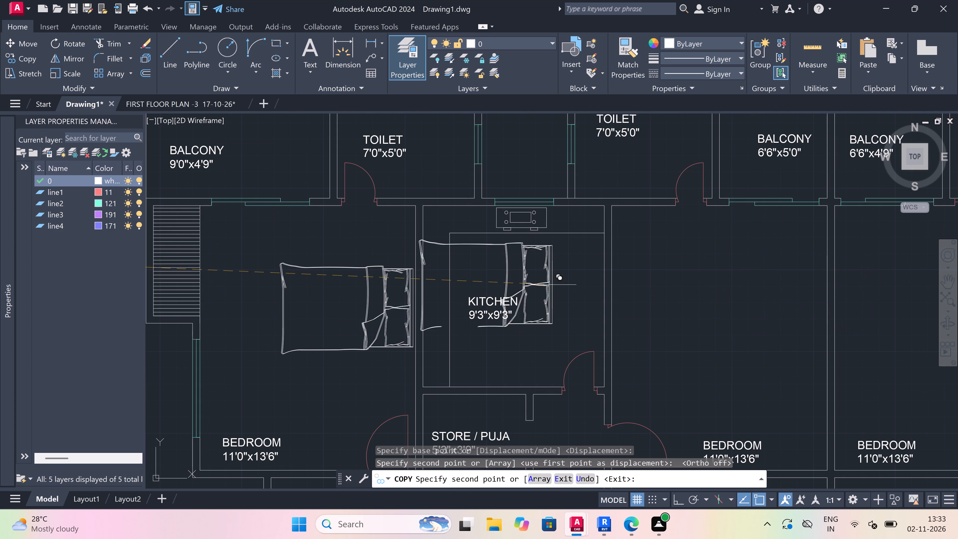
scroll(656, 293, up, 5)
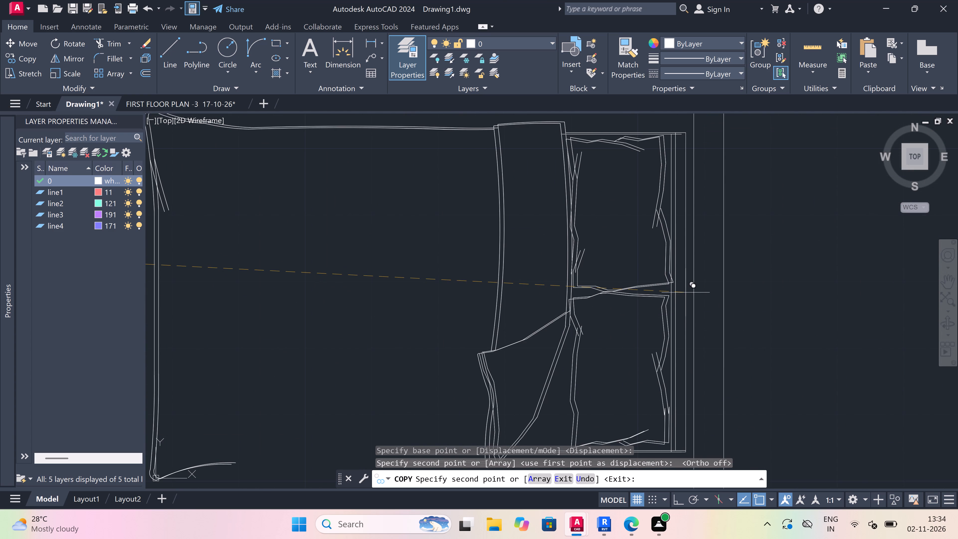
scroll(681, 292, up, 2)
click(690, 290)
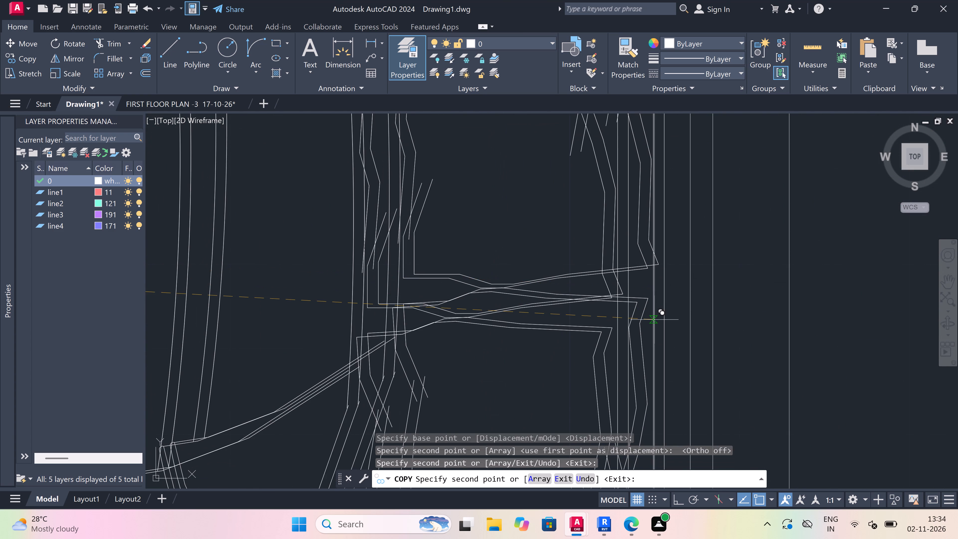
key(Escape)
Select the whole loose bed outside the plan's border, west of the upper units.
scroll(654, 319, down, 8)
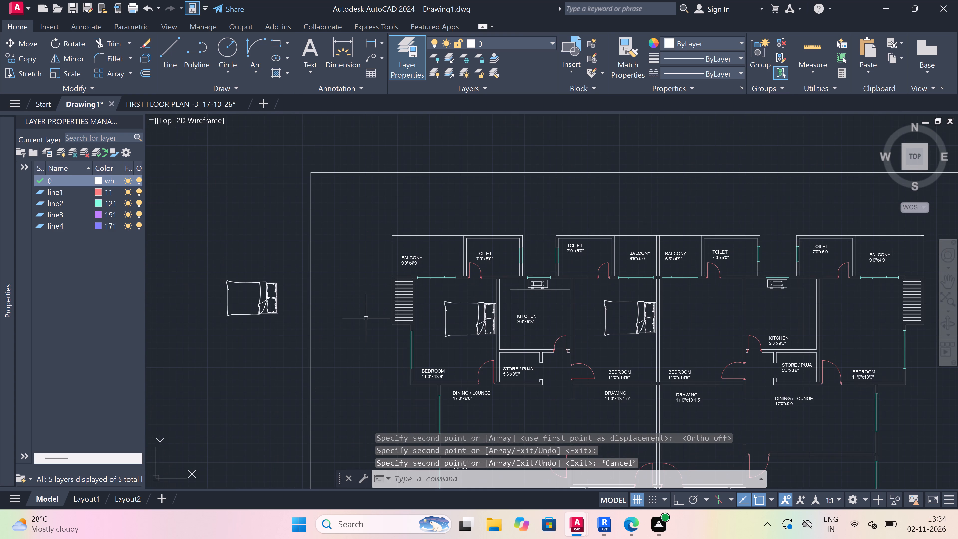
scroll(598, 293, down, 3)
scroll(460, 299, up, 2)
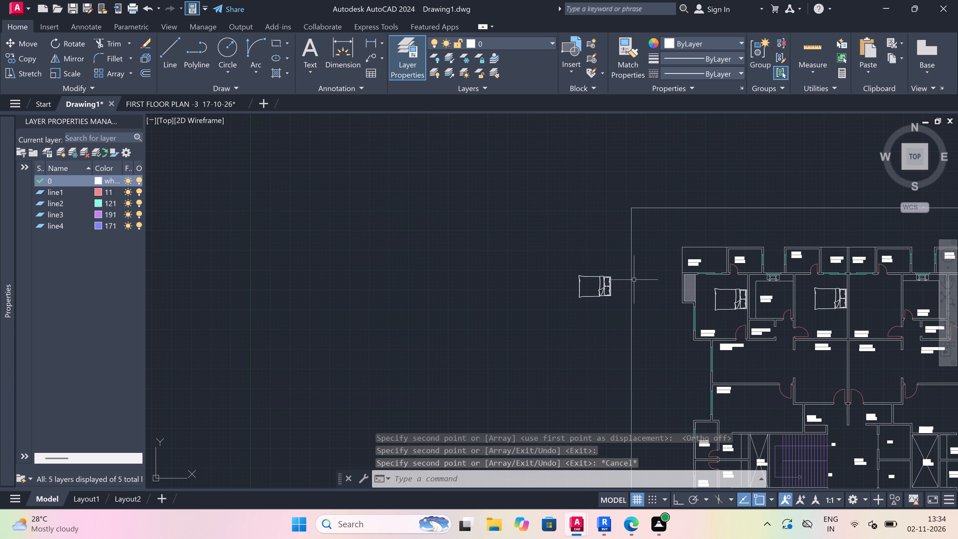
scroll(620, 284, up, 2)
click(634, 254)
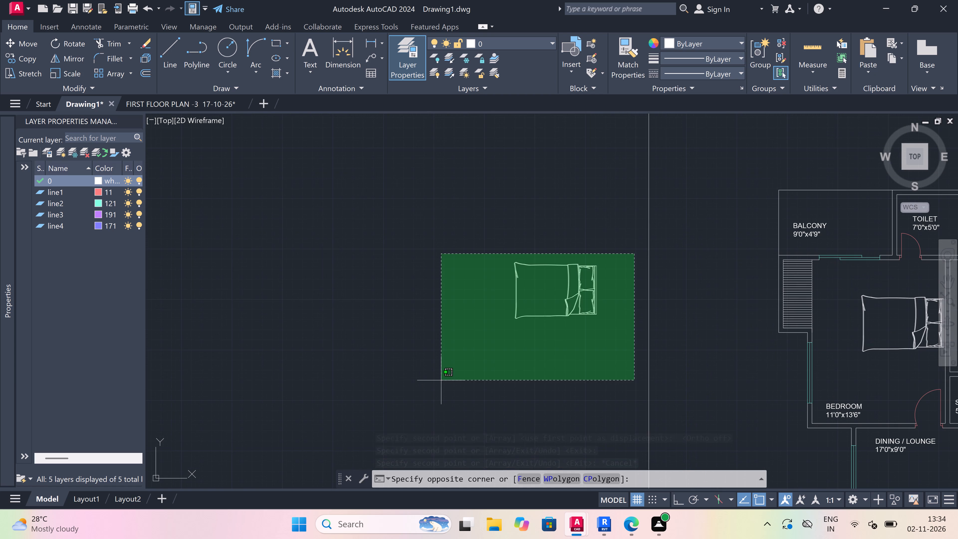
click(435, 386)
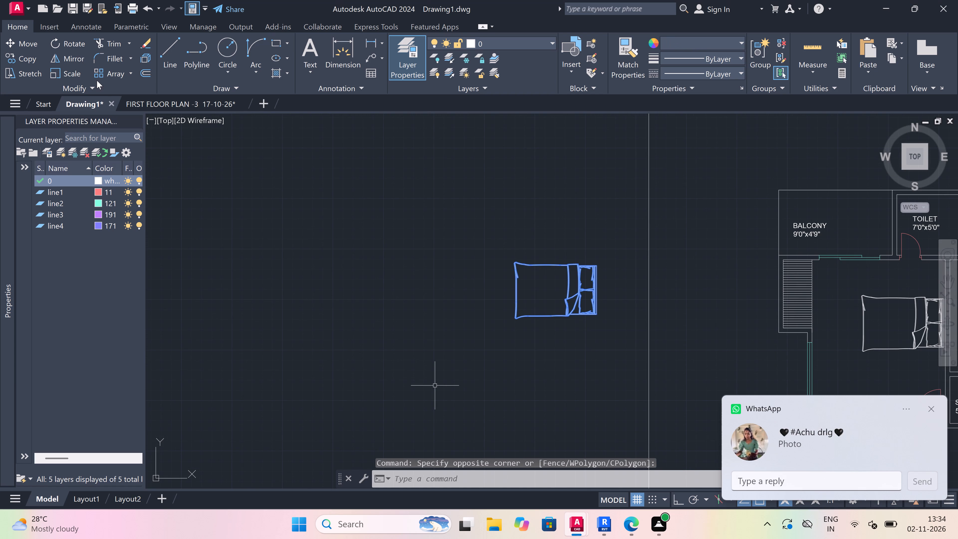
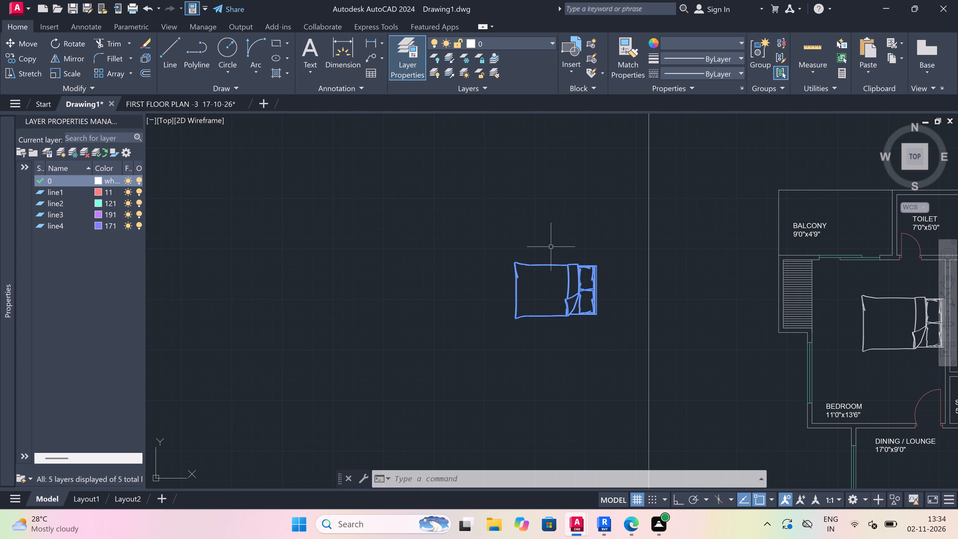
Rotate the selected loose bed 180° so its headboard faces west.
click(8, 399)
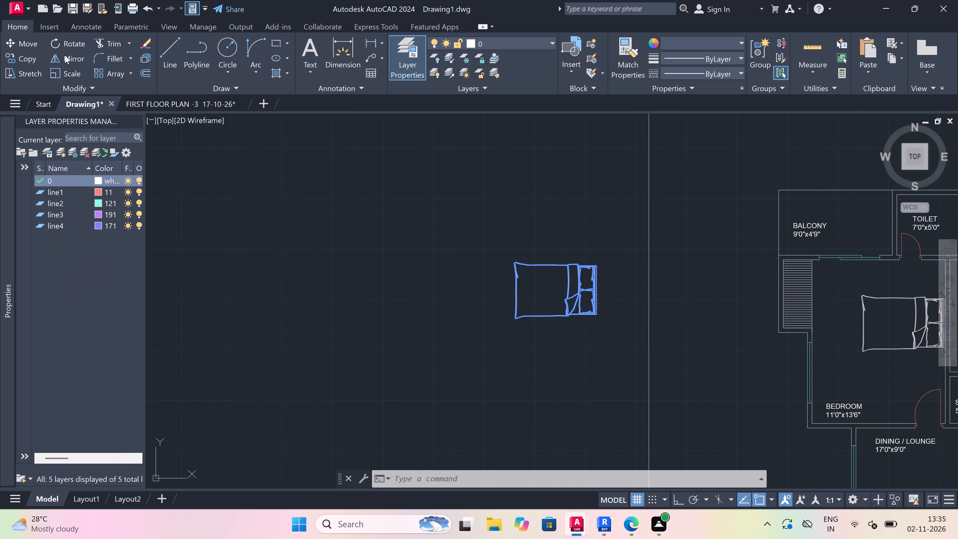
drag(72, 41, 81, 45)
click(64, 43)
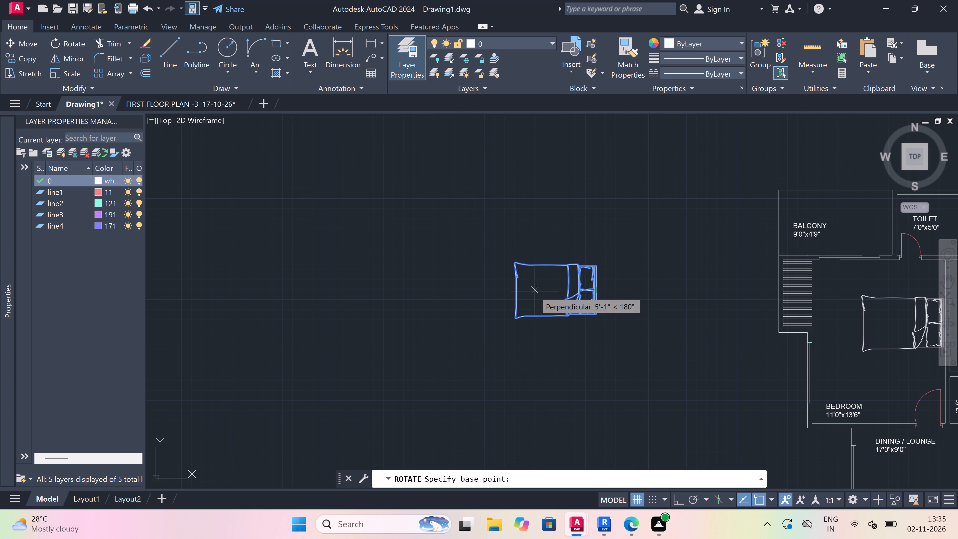
drag(534, 291, 537, 292)
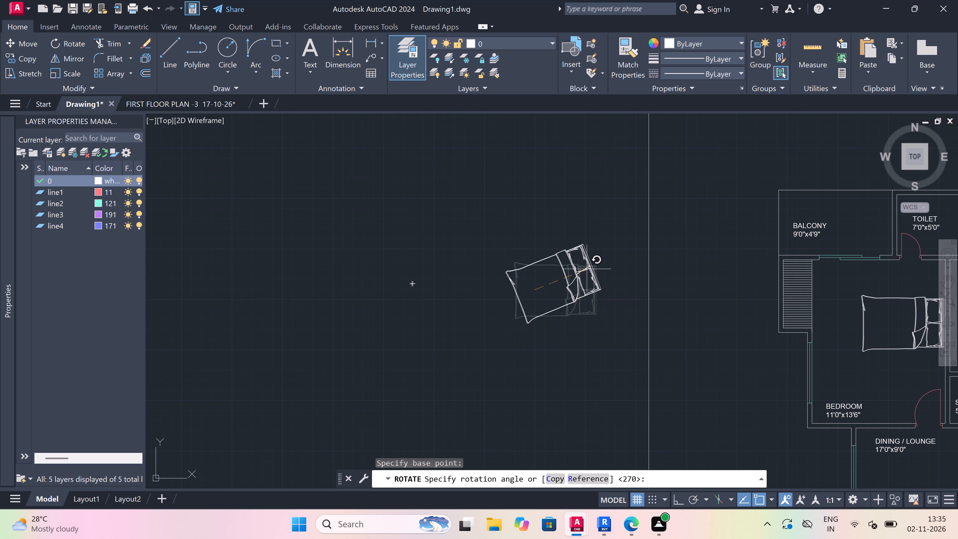
key(F8)
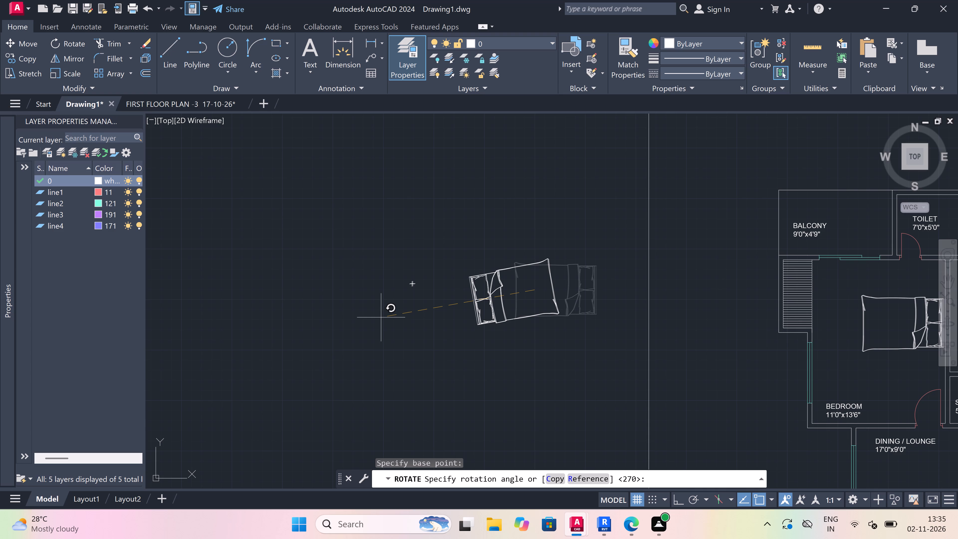
drag(324, 293, 341, 292)
Copy the loose bed from its headboard midpoint into the upper-right unit's inner 11'0"x13'6" bedroom, headboard against the wall shared with the neighbouring unit.
drag(586, 243, 585, 243)
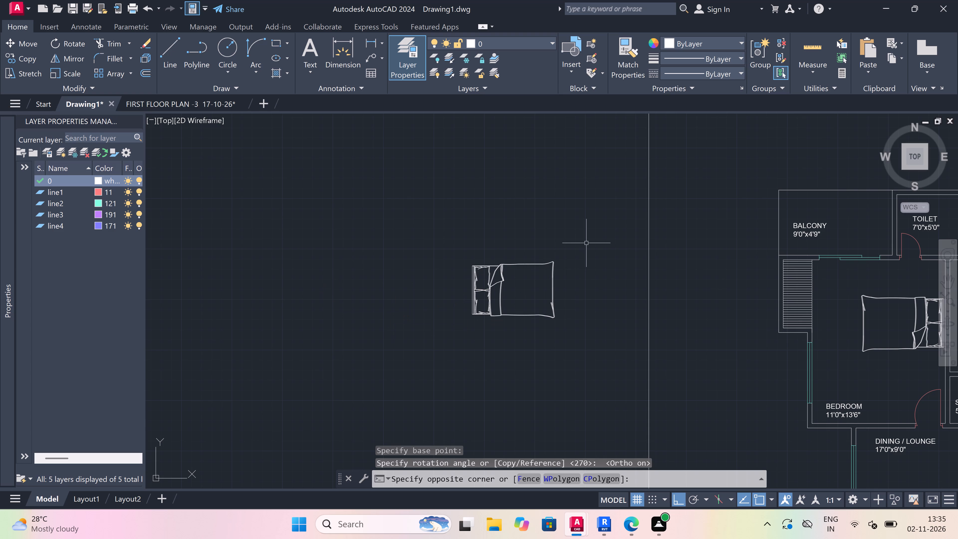
drag(585, 243, 537, 290)
drag(333, 400, 328, 385)
click(15, 57)
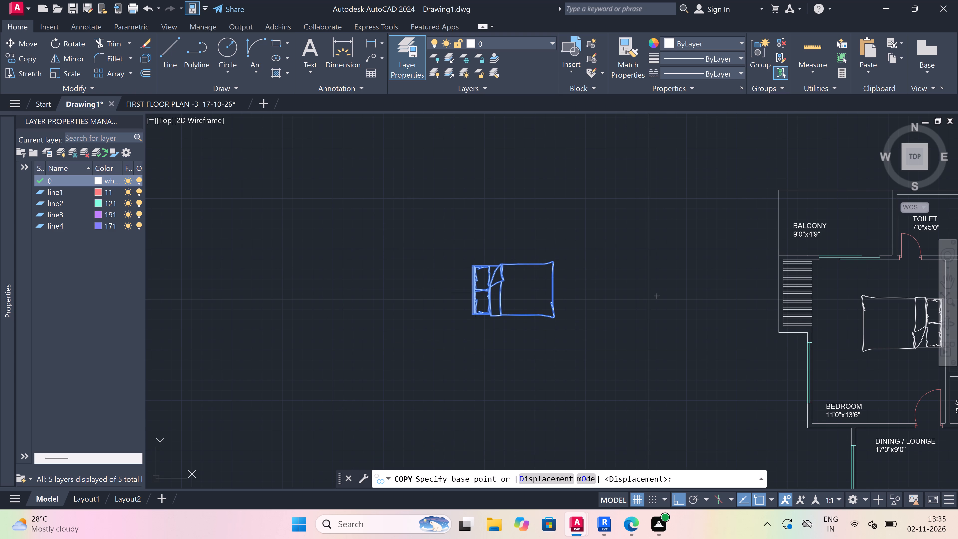
click(469, 288)
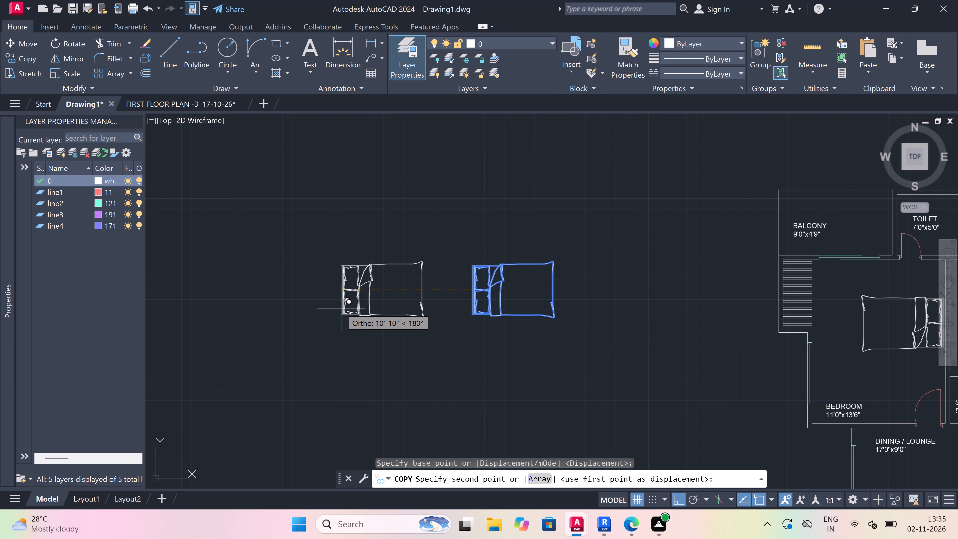
key(F8)
scroll(341, 306, down, 4)
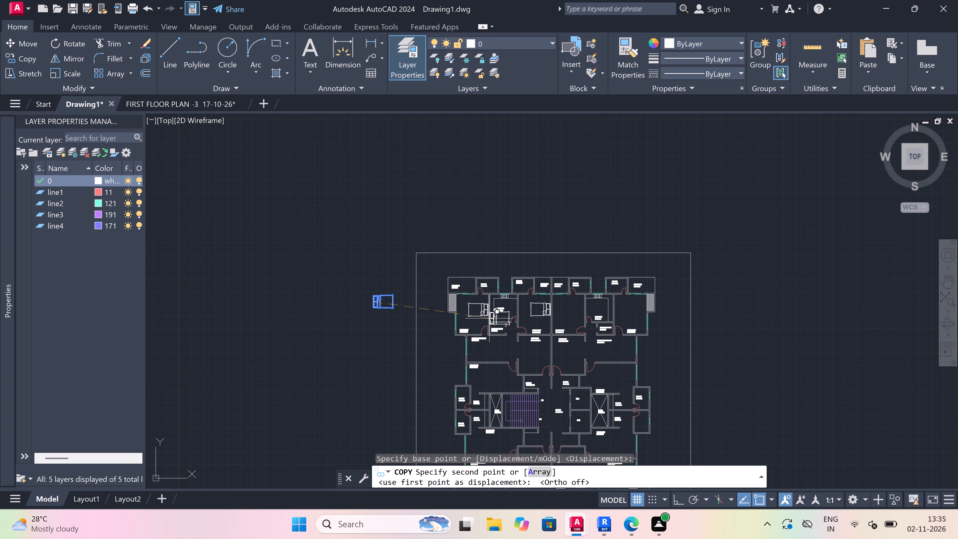
scroll(582, 311, up, 1)
scroll(538, 309, up, 3)
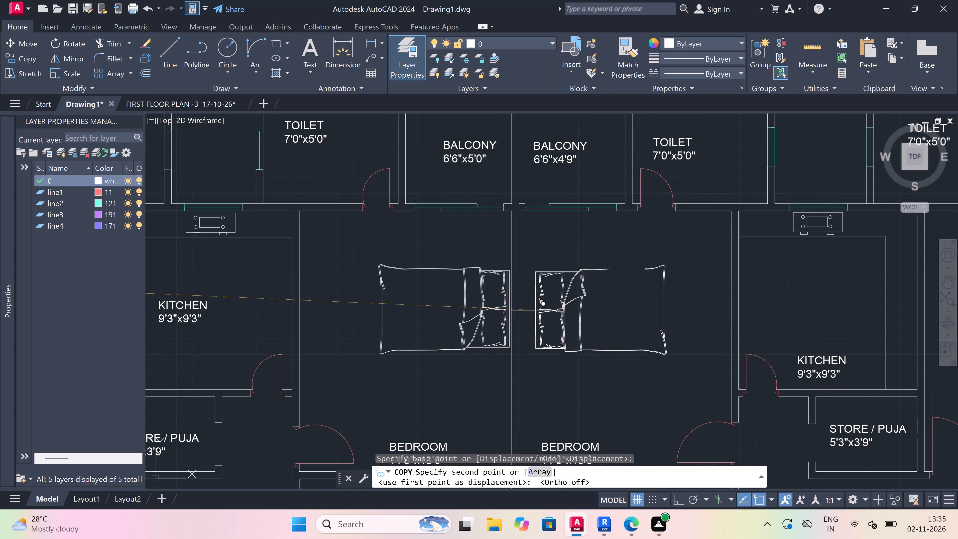
scroll(514, 322, up, 2)
scroll(530, 296, up, 2)
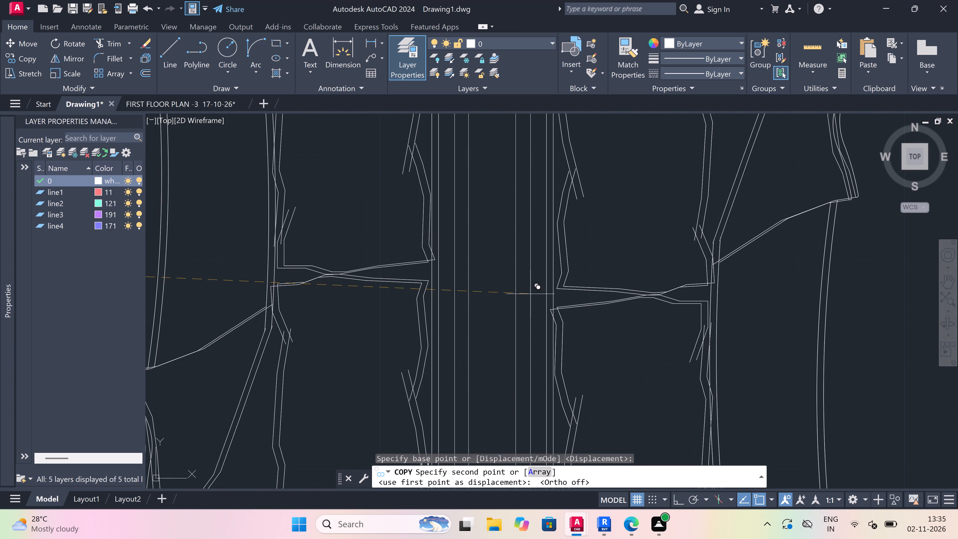
click(529, 291)
Place another bed copy in the upper-right unit's outer 11'0"x13'6" bedroom, headboard against the kitchen-side wall, and finish copying.
scroll(495, 317, down, 9)
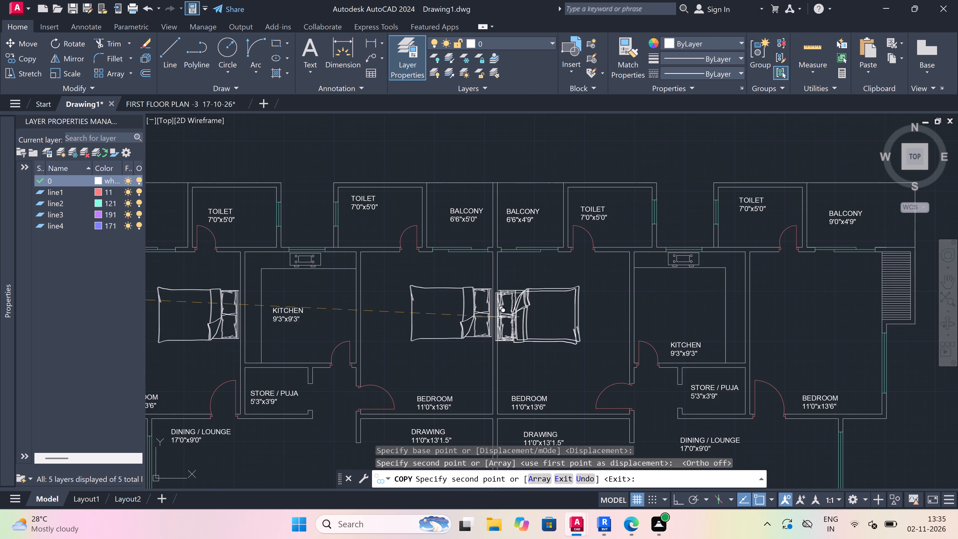
scroll(495, 316, down, 2)
scroll(538, 314, up, 3)
scroll(448, 313, up, 3)
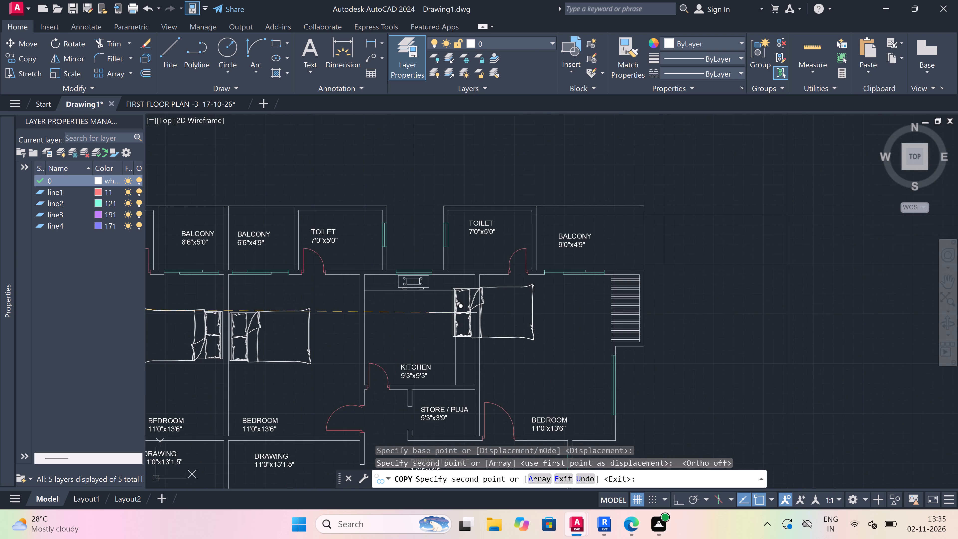
scroll(481, 350, up, 2)
scroll(478, 326, up, 3)
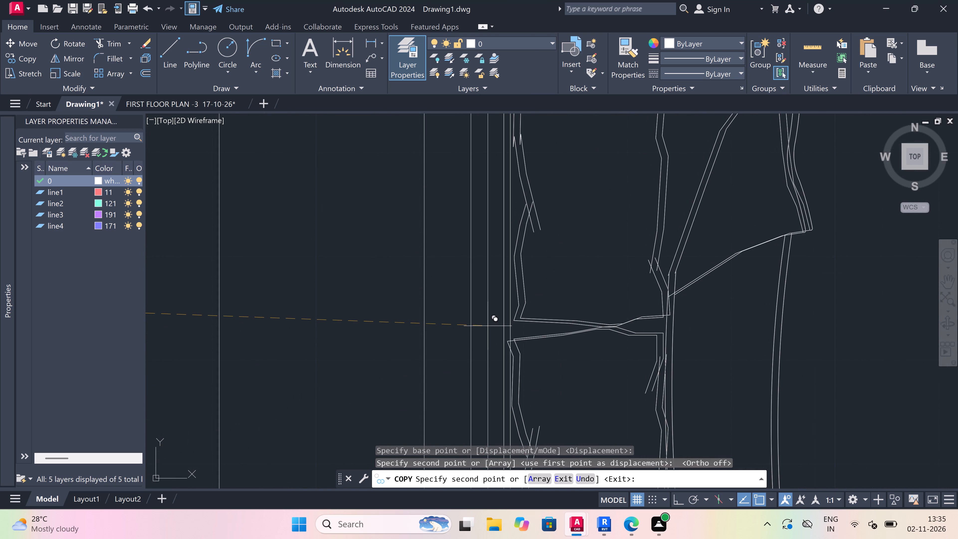
click(488, 326)
scroll(488, 326, down, 9)
key(Escape)
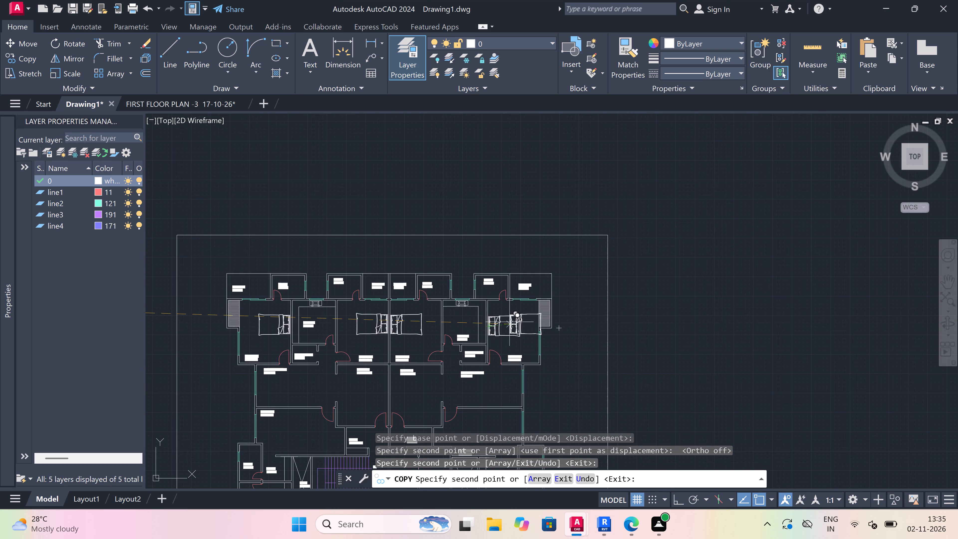
Copy the bed in the upper-left unit's outer bedroom into the lower-left unit's outer 11'0"x13'6" bedroom, headboard towards the kitchen-side wall.
scroll(589, 307, down, 3)
scroll(508, 353, up, 2)
scroll(478, 299, up, 2)
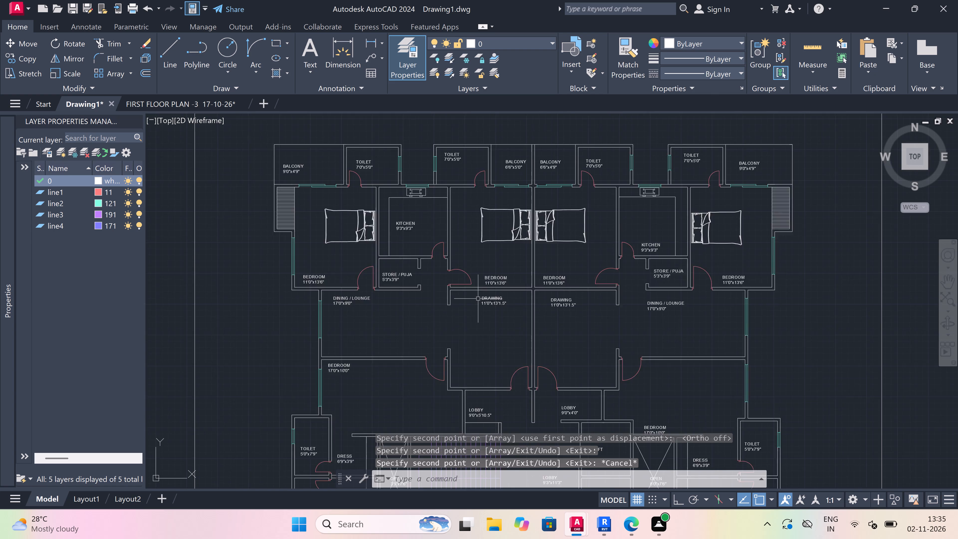
scroll(651, 181, down, 3)
scroll(467, 256, down, 3)
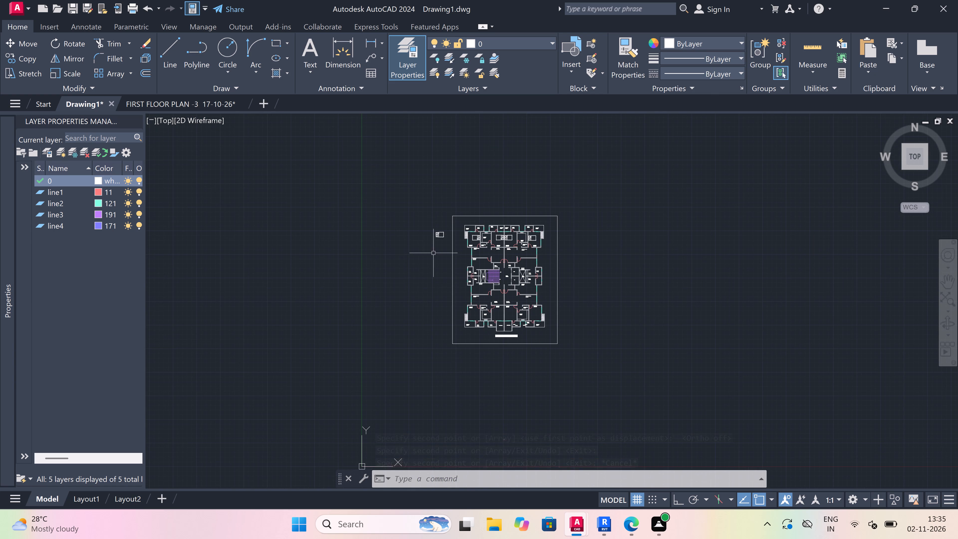
scroll(440, 229, up, 2)
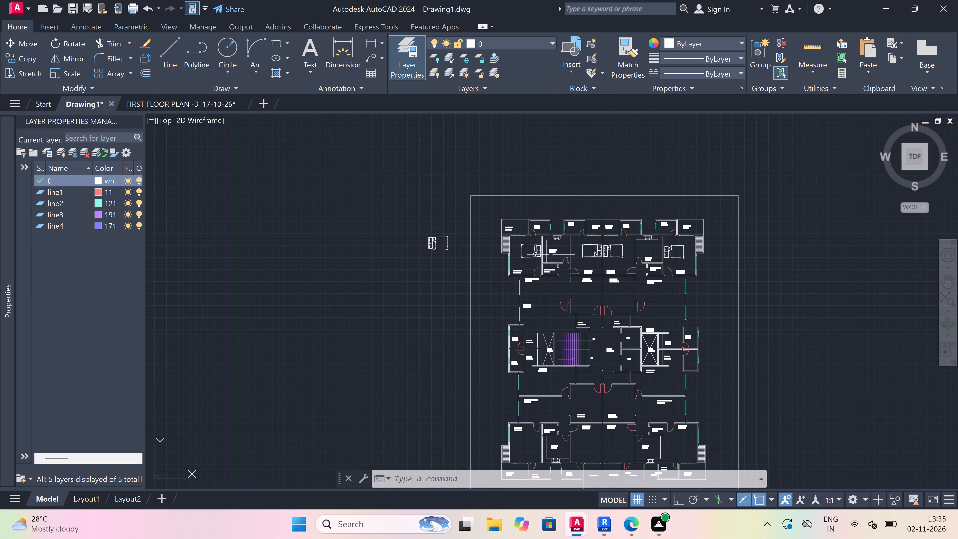
scroll(549, 253, up, 3)
scroll(510, 225, up, 2)
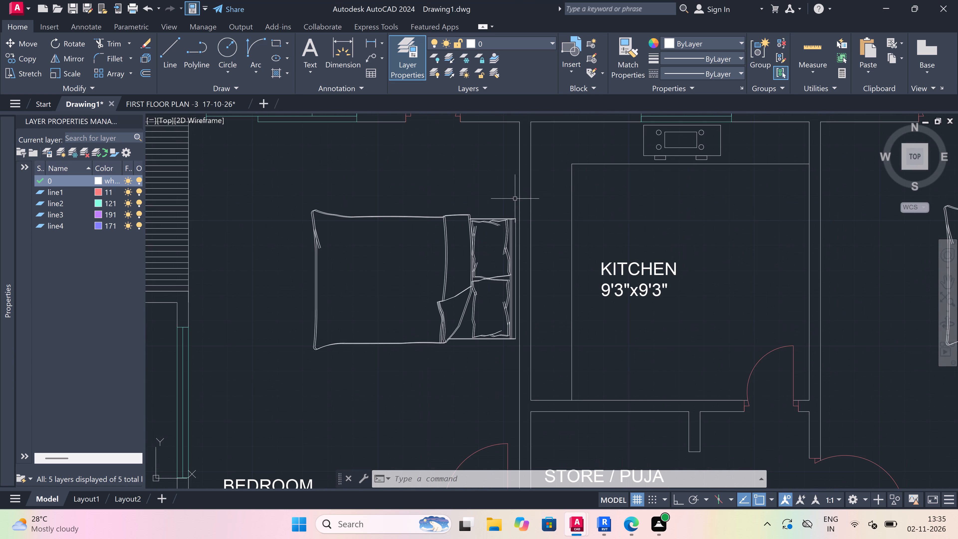
click(516, 185)
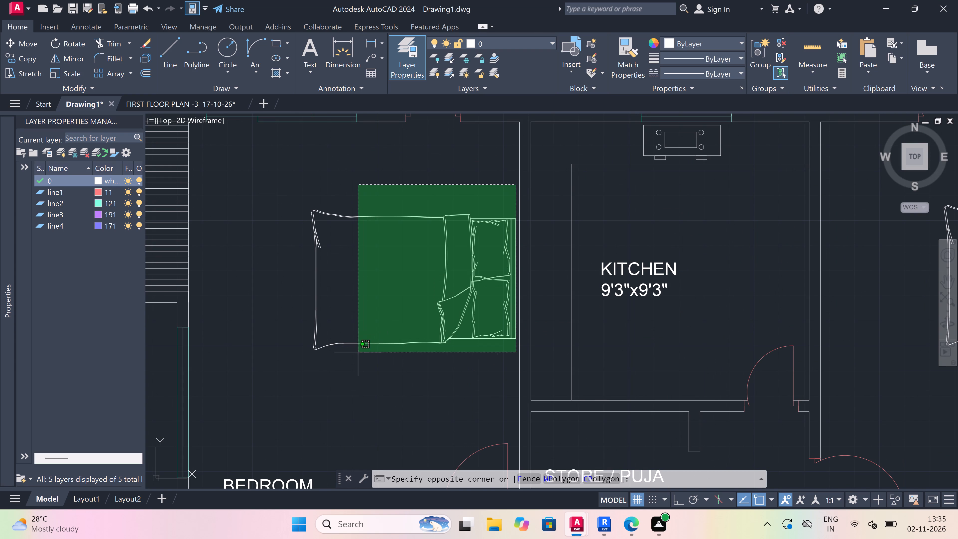
click(294, 376)
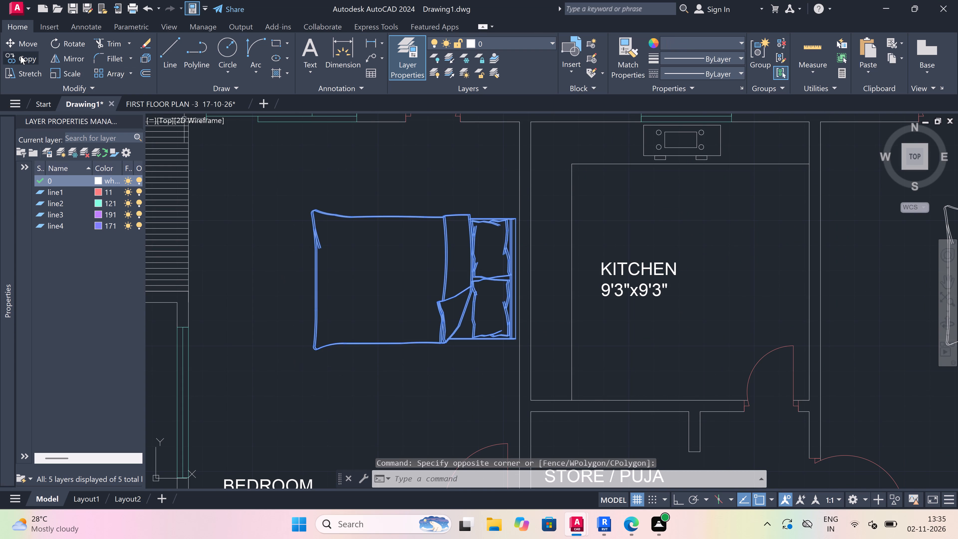
drag(20, 56, 24, 57)
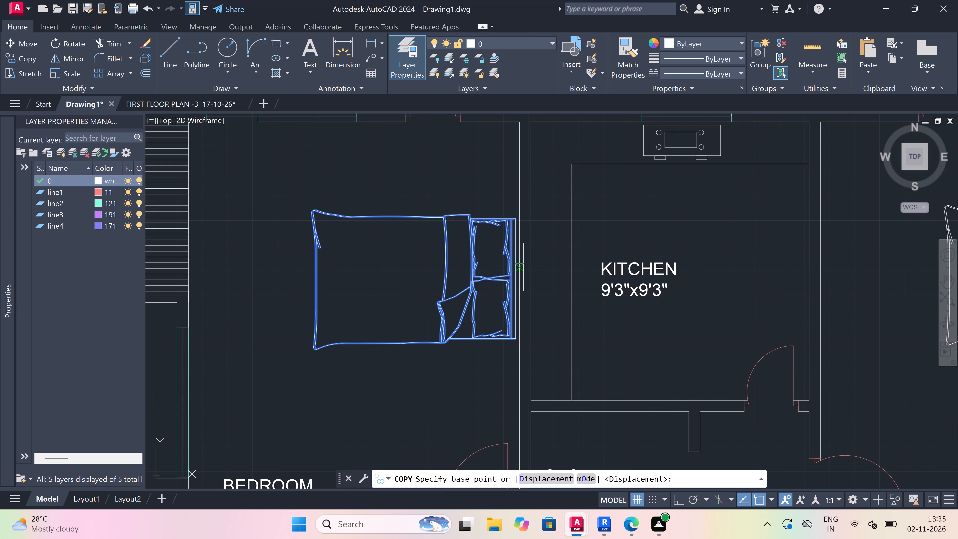
click(511, 278)
scroll(542, 210, down, 5)
scroll(540, 254, down, 4)
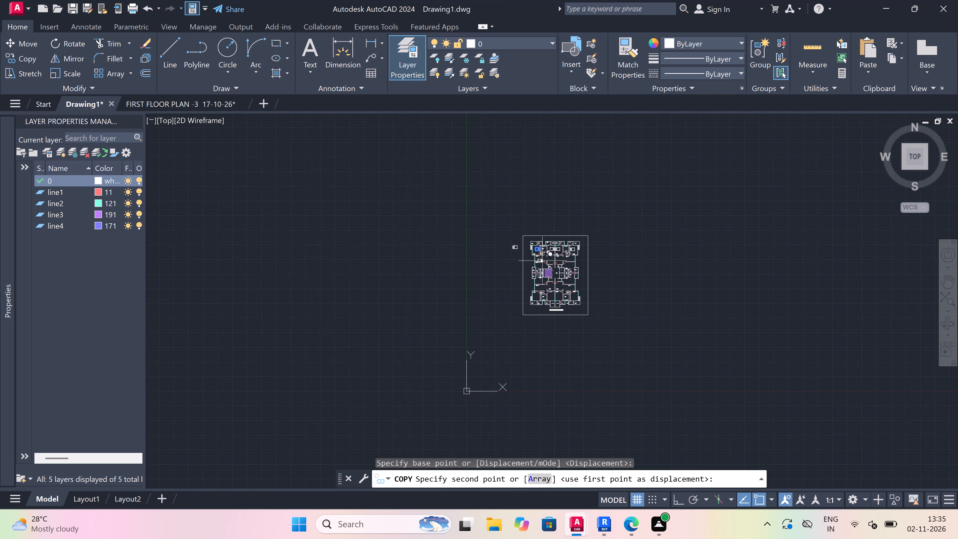
scroll(549, 299, up, 3)
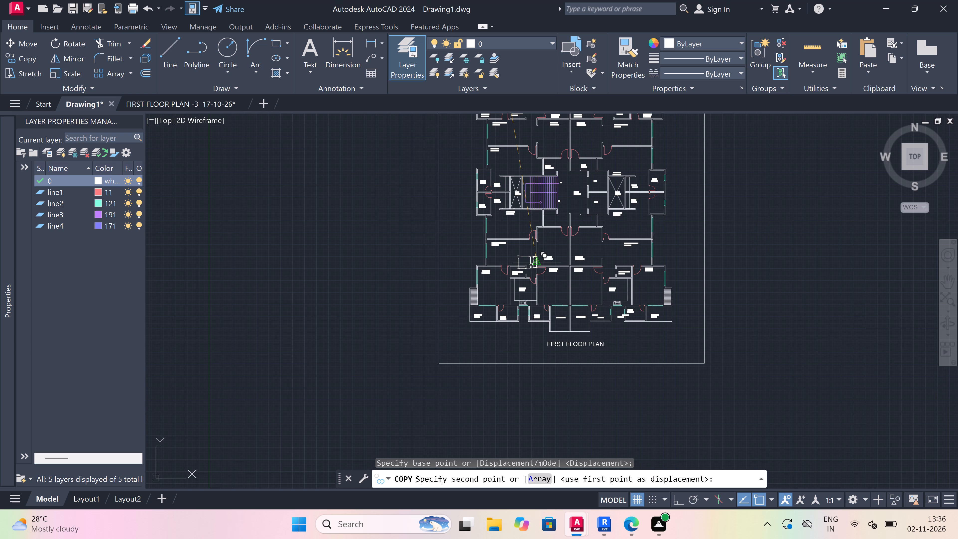
scroll(492, 290, up, 3)
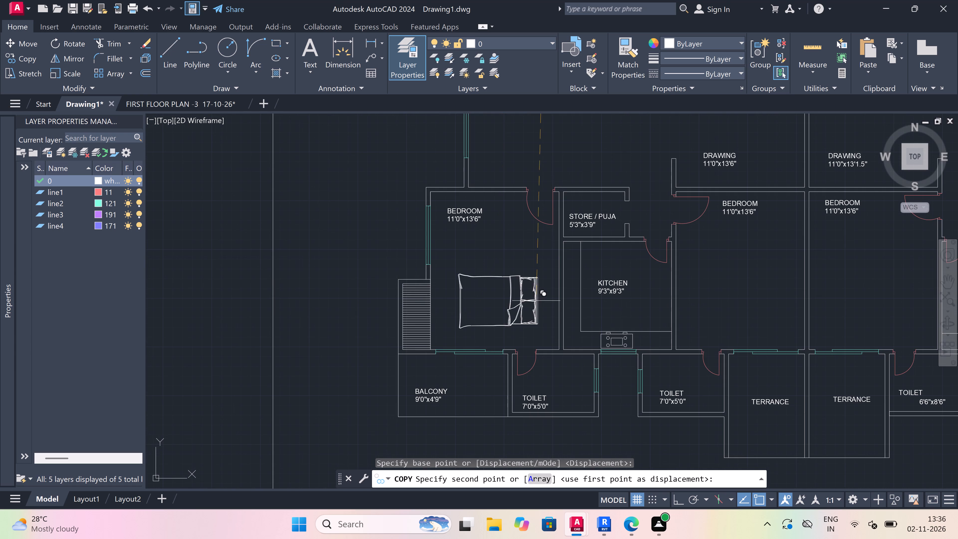
scroll(555, 287, up, 4)
click(555, 286)
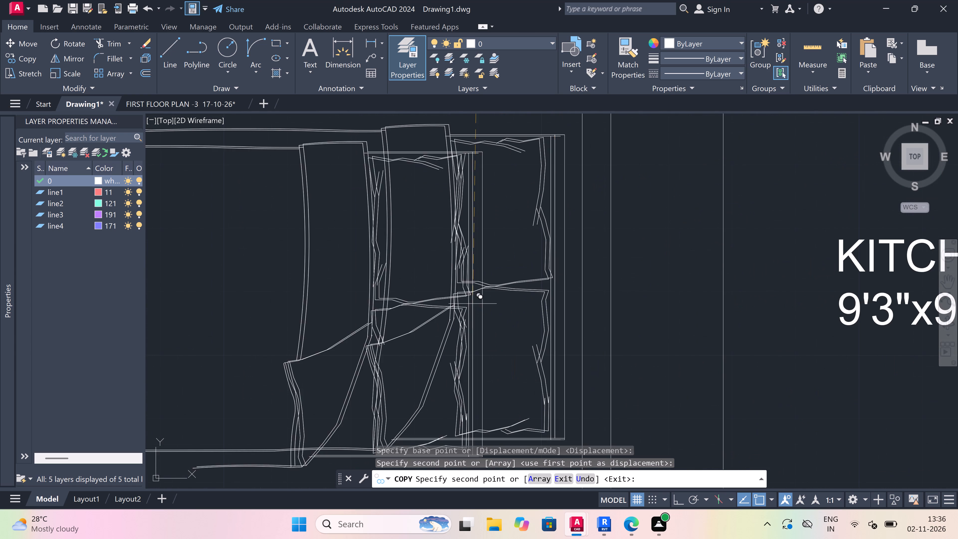
Place another bed copy in the lower-left unit's inner 11'0"x13'6" bedroom, headboard towards the wall shared with the neighbouring unit, and finish copying.
scroll(473, 304, down, 7)
scroll(611, 301, up, 3)
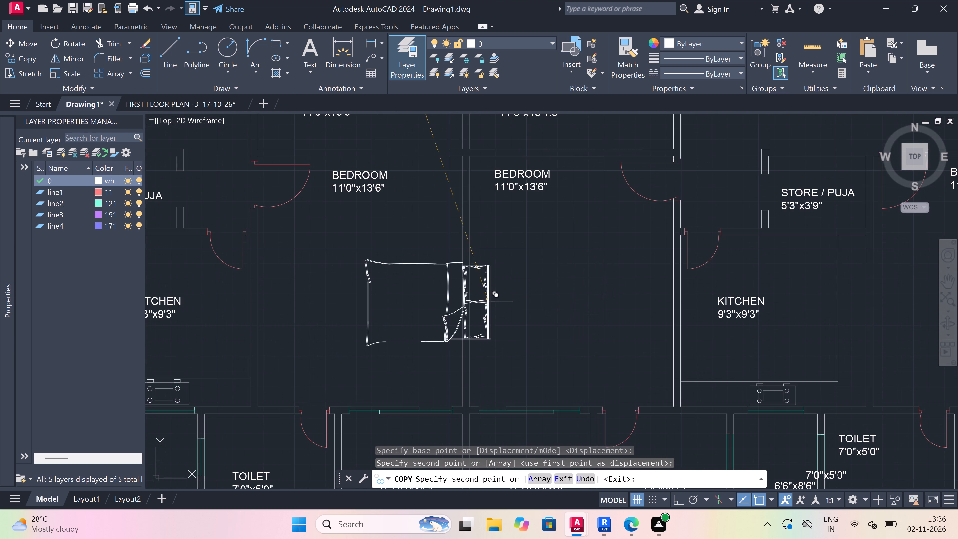
scroll(487, 301, up, 2)
scroll(386, 299, up, 1)
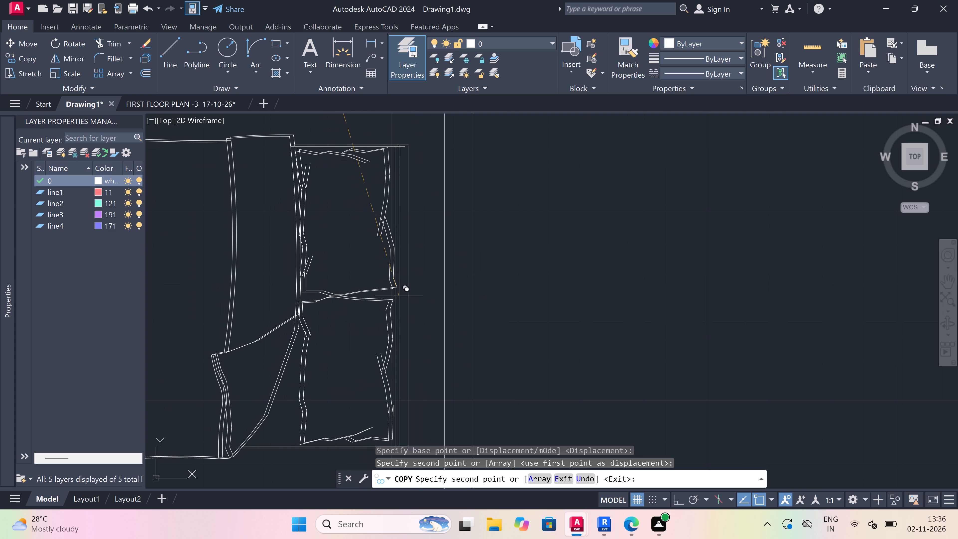
click(426, 298)
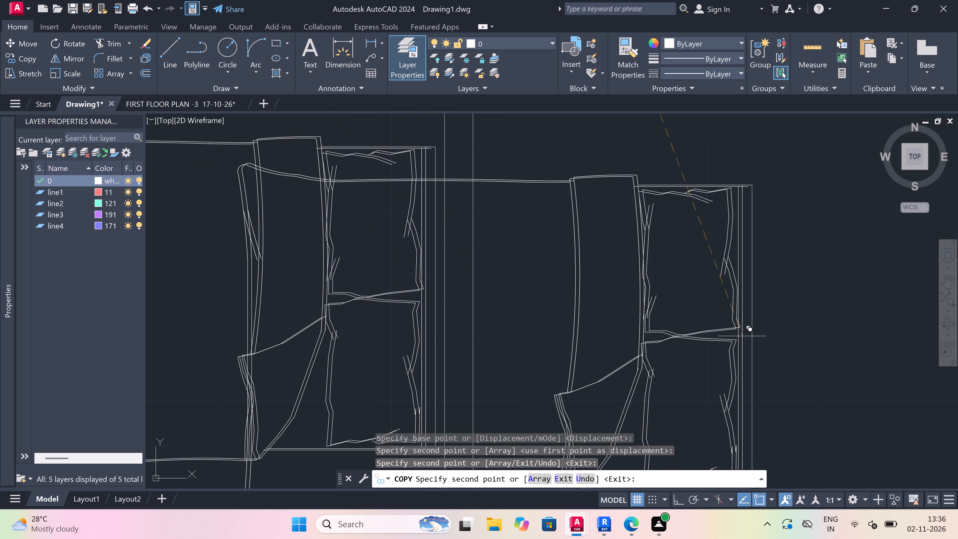
key(Escape)
Rotate the loose bed outside the plan's border by 180° so its headboard faces east.
scroll(742, 336, down, 4)
scroll(678, 335, down, 4)
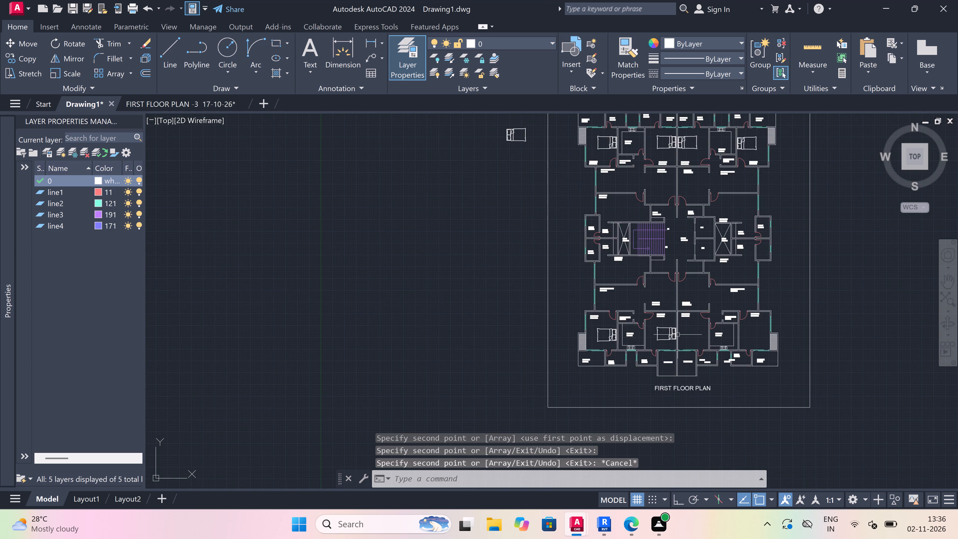
scroll(678, 335, down, 3)
scroll(646, 254, up, 3)
scroll(557, 248, up, 2)
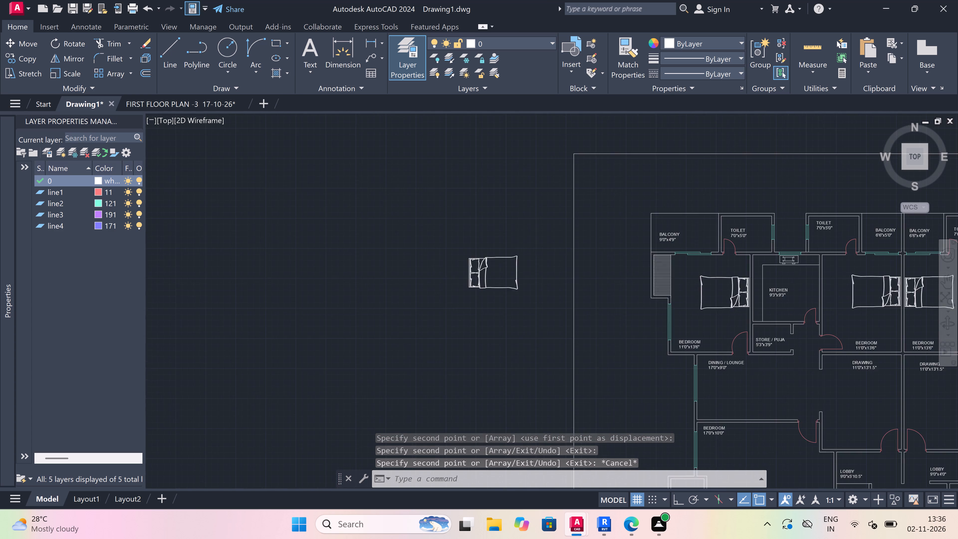
drag(528, 236, 527, 238)
drag(172, 443, 192, 427)
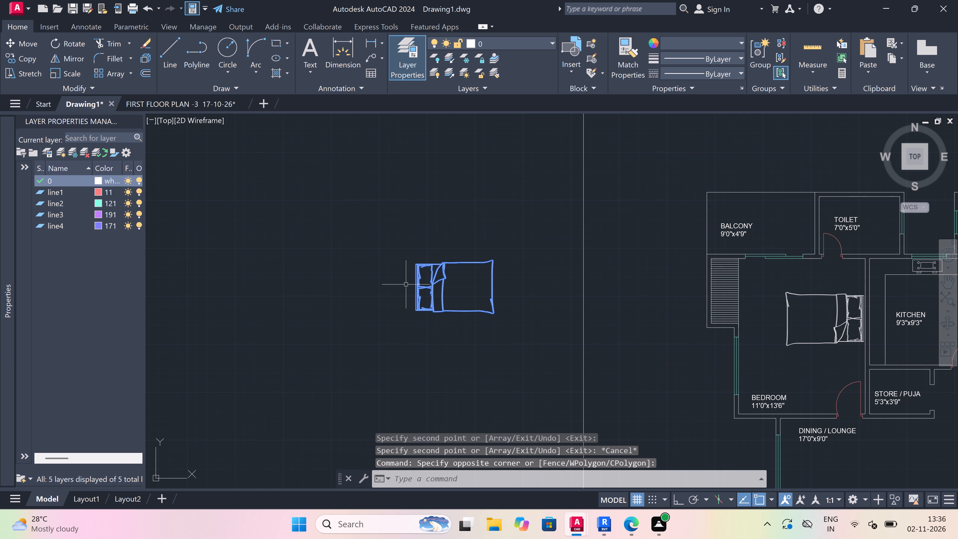
click(79, 42)
drag(471, 279, 472, 276)
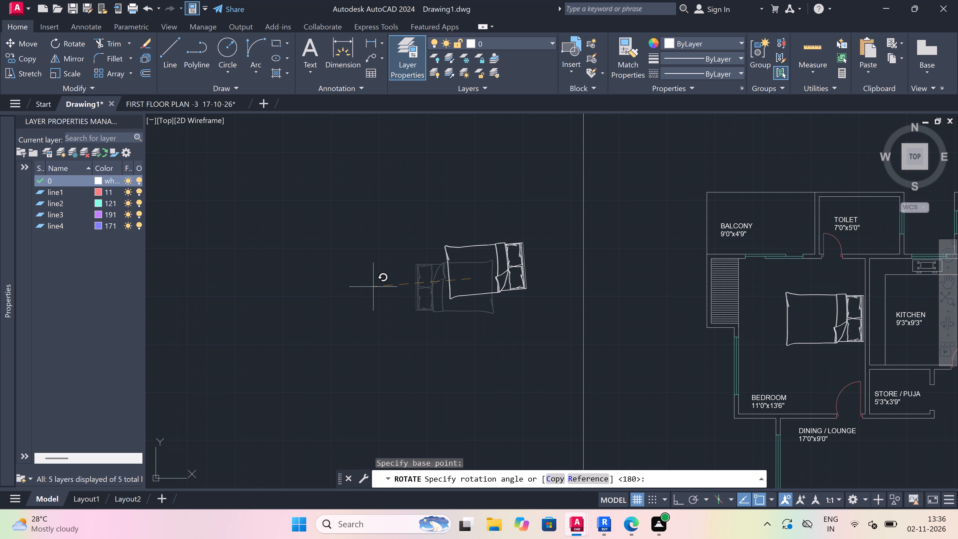
key(F8)
drag(328, 286, 342, 282)
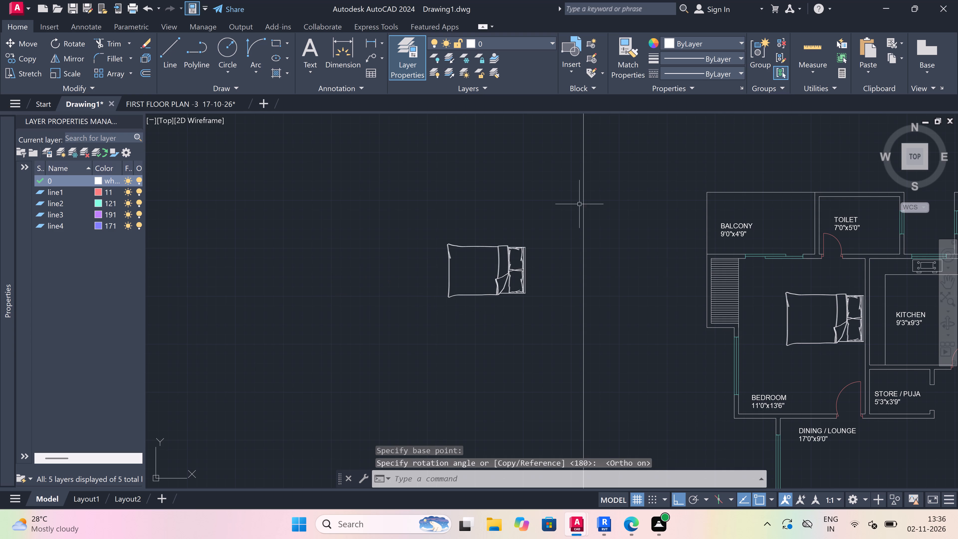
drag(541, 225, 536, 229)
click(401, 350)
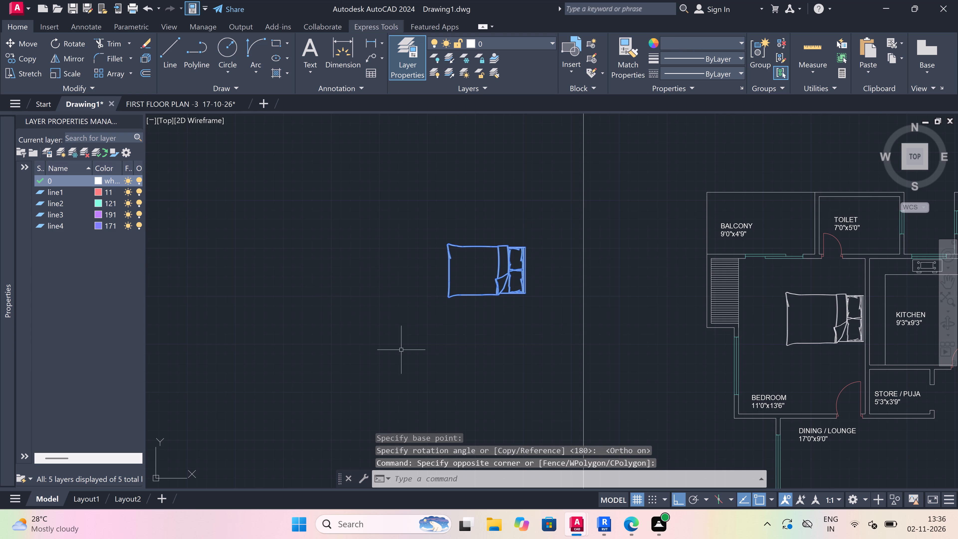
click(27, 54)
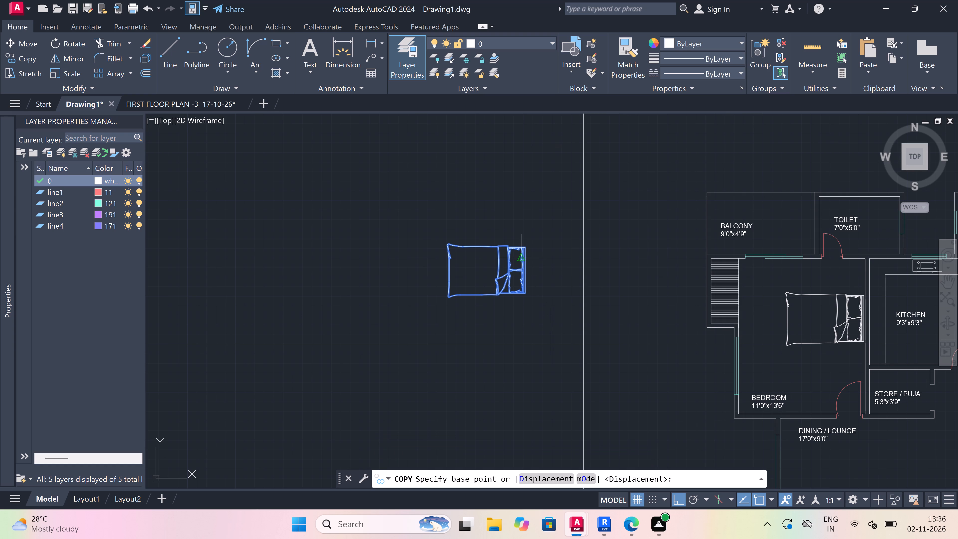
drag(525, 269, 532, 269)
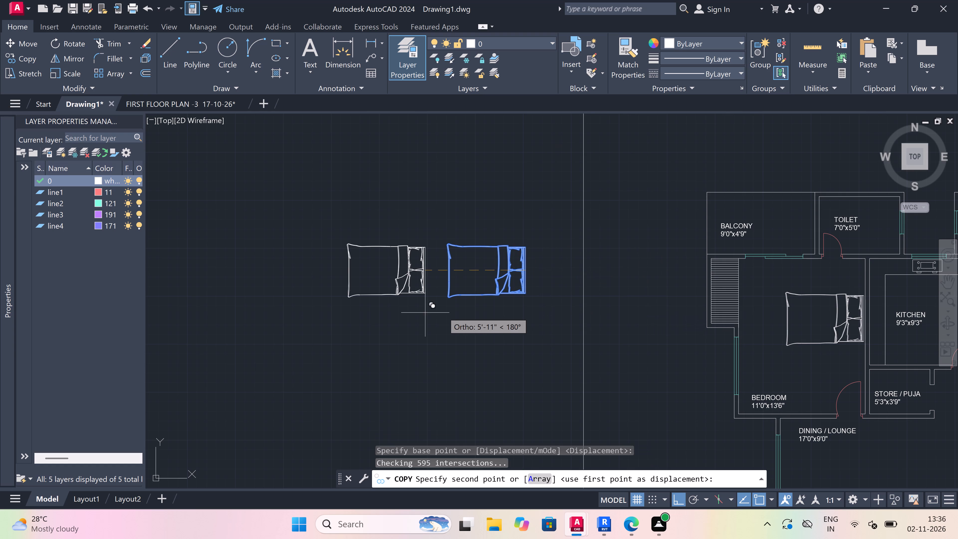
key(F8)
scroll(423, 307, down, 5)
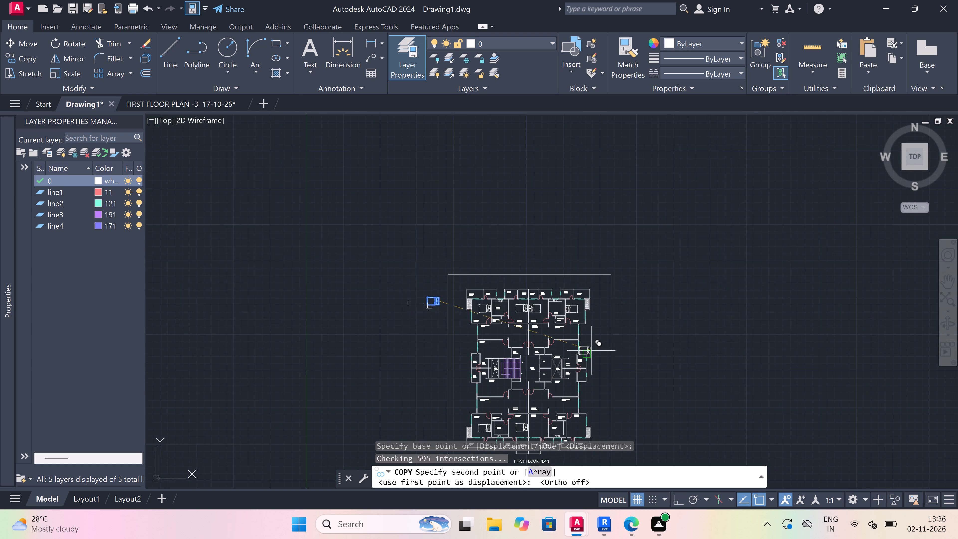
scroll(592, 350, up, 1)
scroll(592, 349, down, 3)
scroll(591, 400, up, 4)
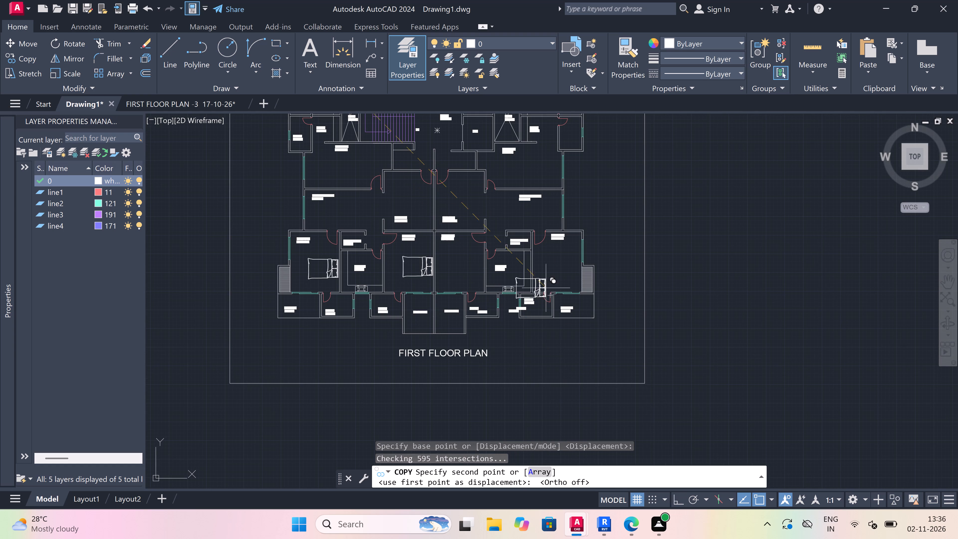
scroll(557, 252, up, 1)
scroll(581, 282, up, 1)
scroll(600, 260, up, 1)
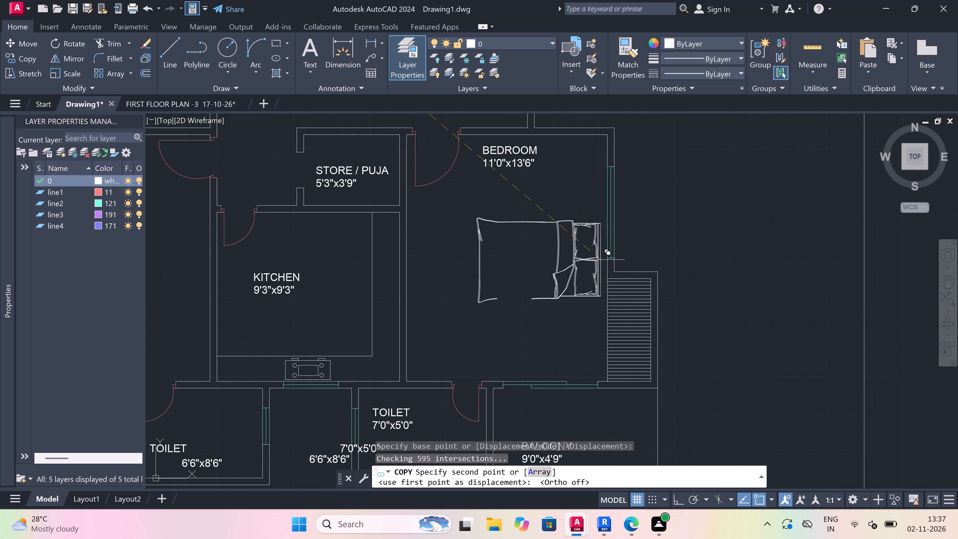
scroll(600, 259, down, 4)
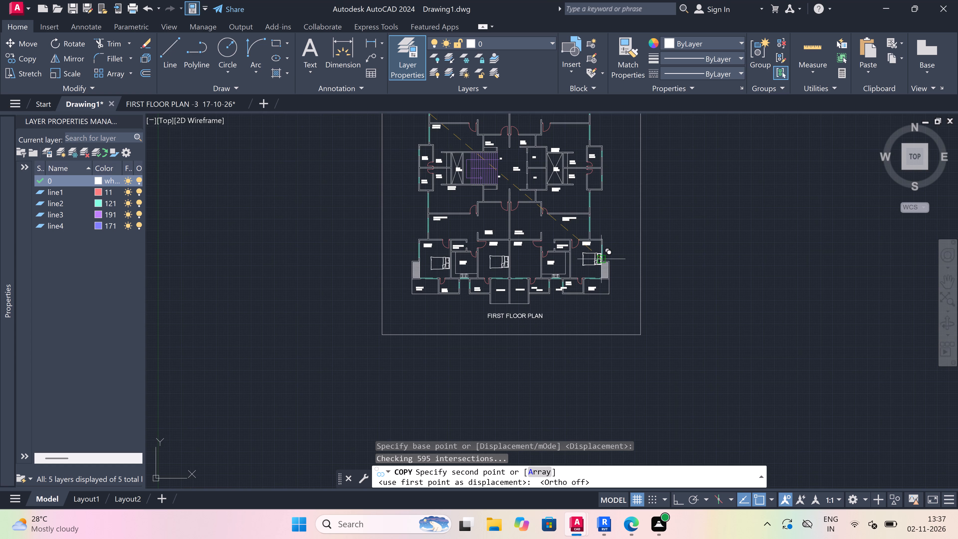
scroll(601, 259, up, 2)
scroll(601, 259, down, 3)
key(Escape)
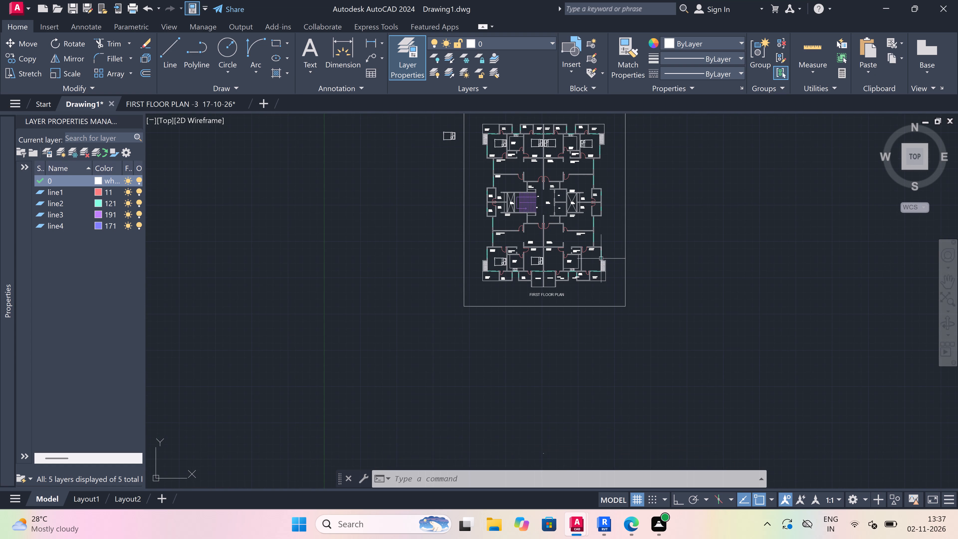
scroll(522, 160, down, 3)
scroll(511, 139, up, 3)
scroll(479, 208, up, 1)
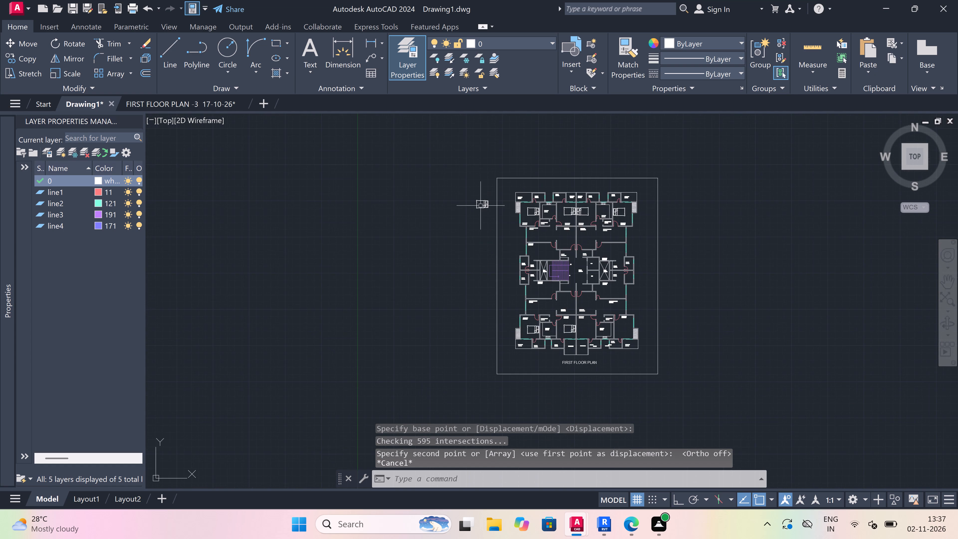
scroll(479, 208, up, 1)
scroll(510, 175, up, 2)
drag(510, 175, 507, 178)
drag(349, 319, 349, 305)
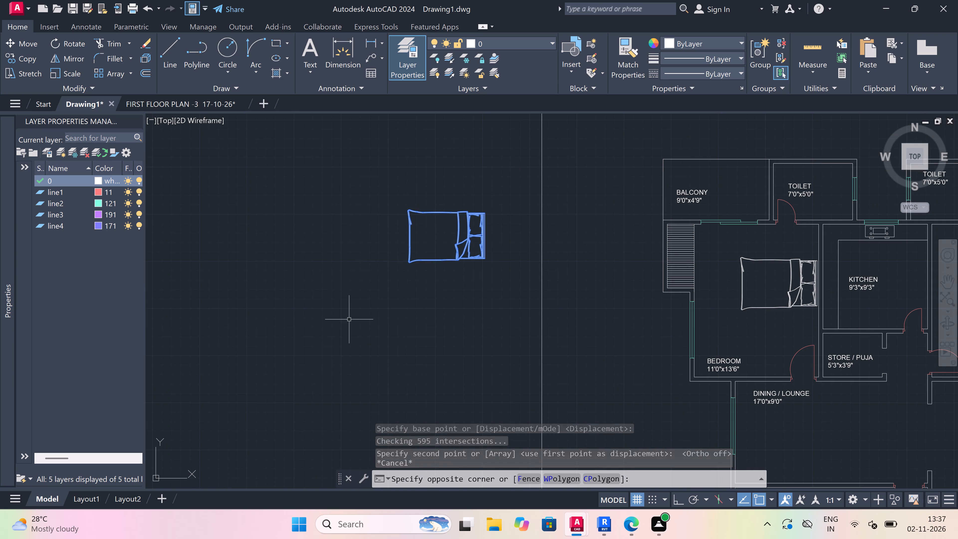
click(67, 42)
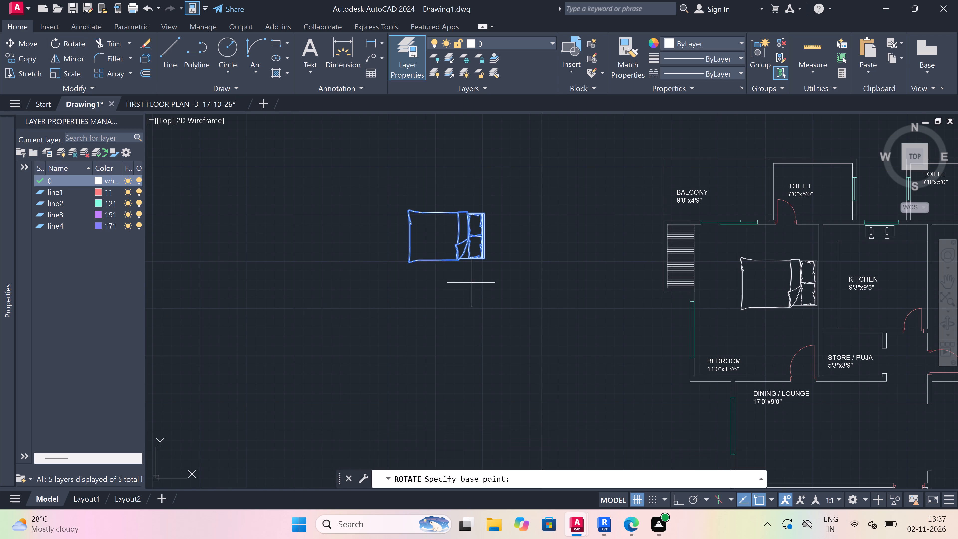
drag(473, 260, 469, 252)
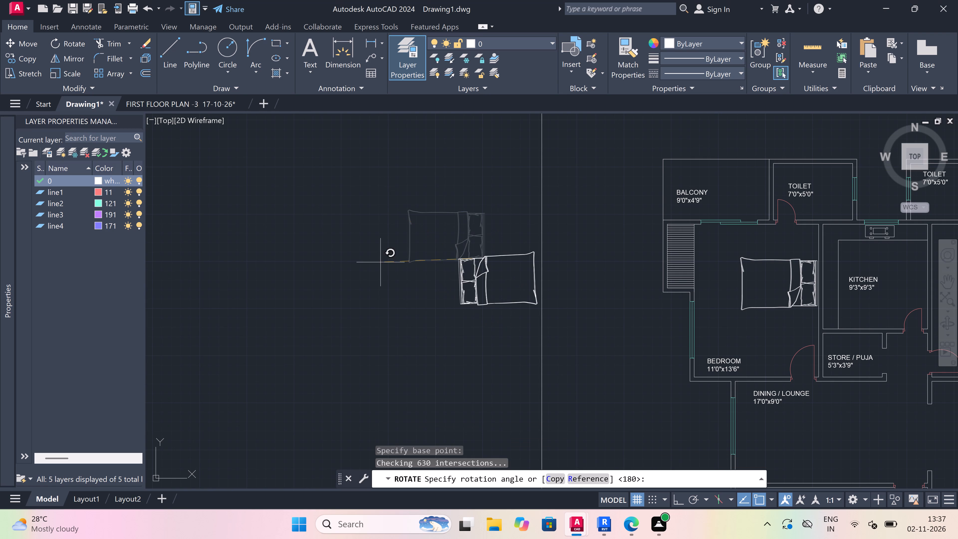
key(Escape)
Rotate the loose bed outside the plan's border by 180° so its headboard faces west.
drag(493, 206, 484, 214)
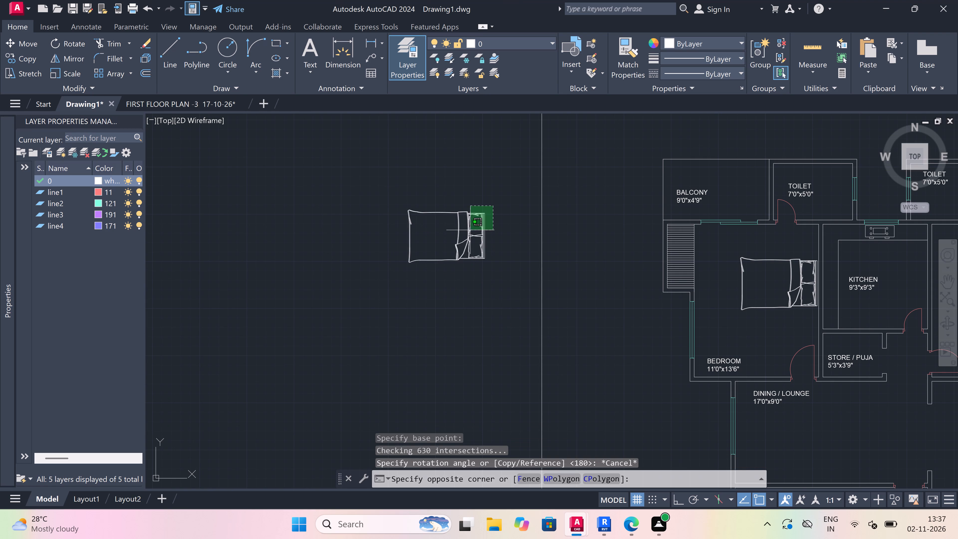
drag(393, 274, 391, 257)
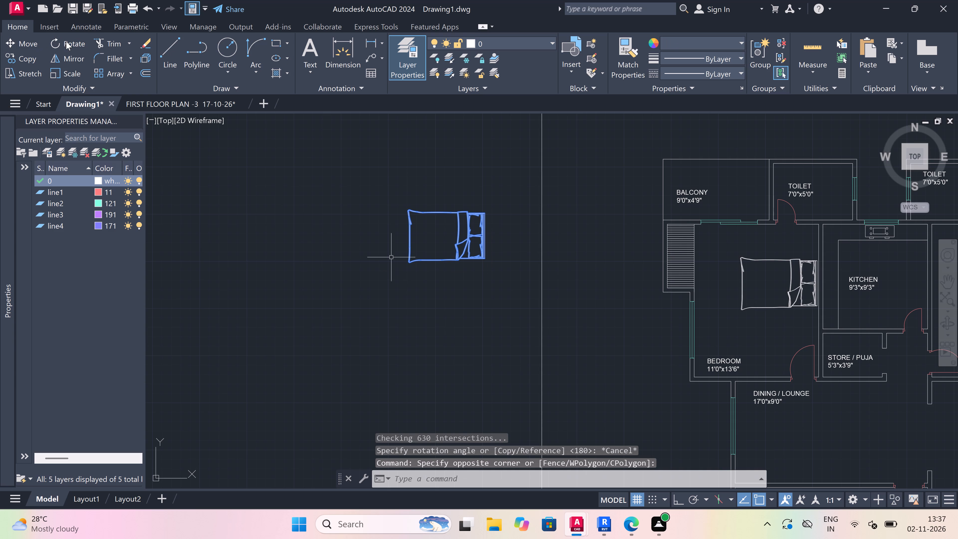
click(67, 41)
click(430, 239)
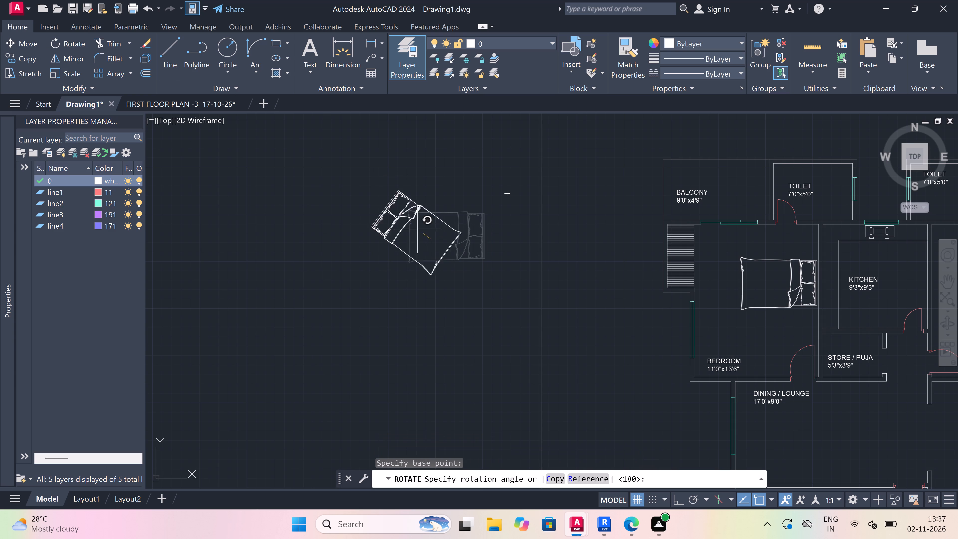
key(F8)
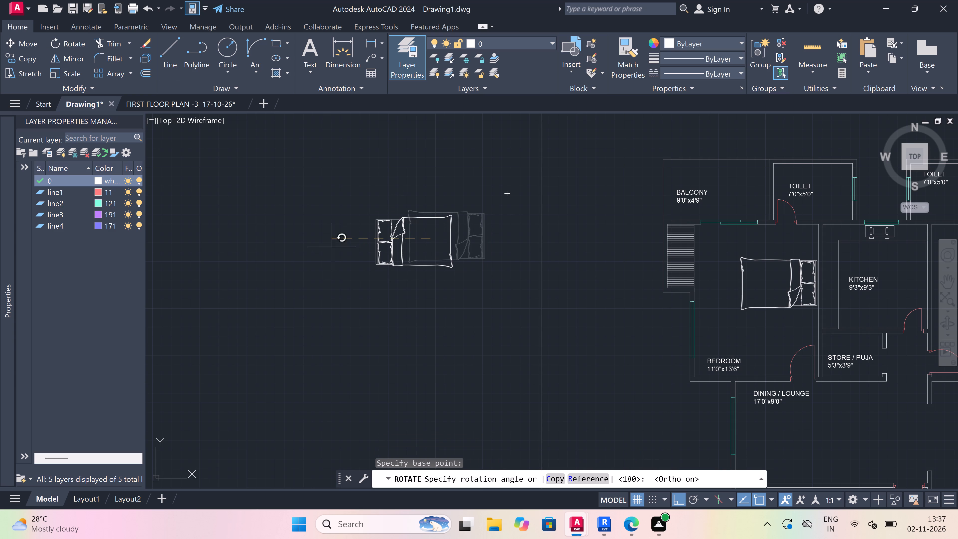
drag(305, 253, 311, 253)
Copy the loose bed into the lower-right unit's inner 11'0"x13'6" bedroom, headboard towards the wall shared with the neighbouring unit.
drag(492, 195, 485, 201)
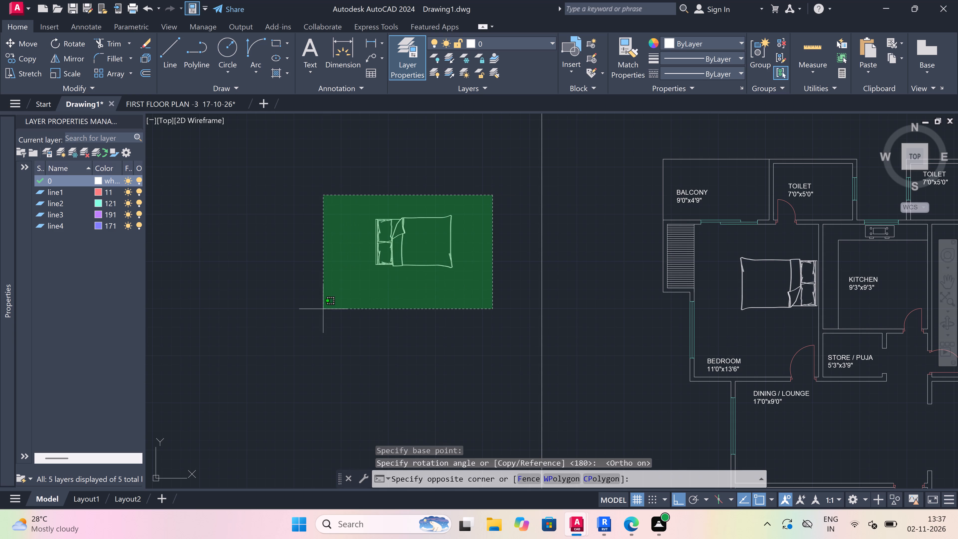
drag(323, 308, 323, 295)
click(28, 55)
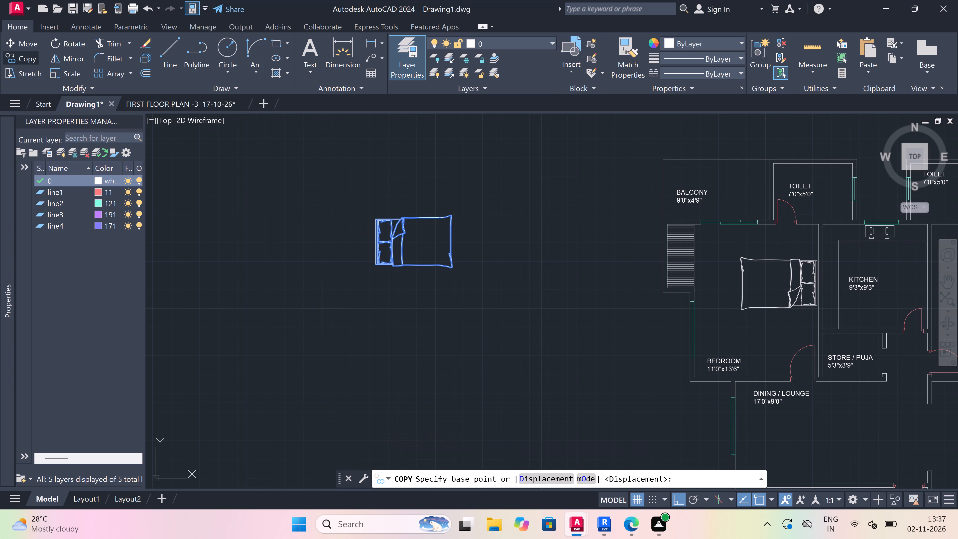
drag(376, 237, 380, 239)
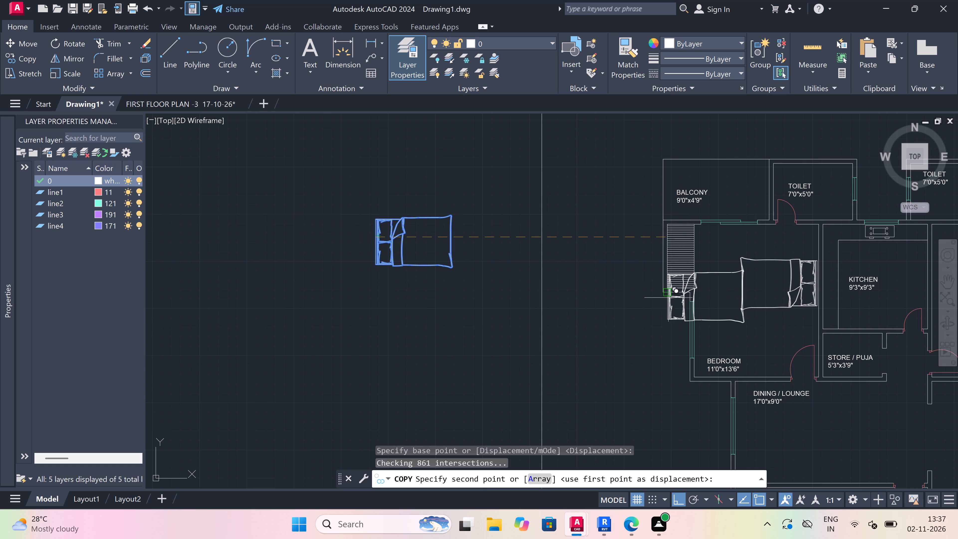
key(F8)
scroll(509, 239, down, 5)
scroll(563, 302, up, 1)
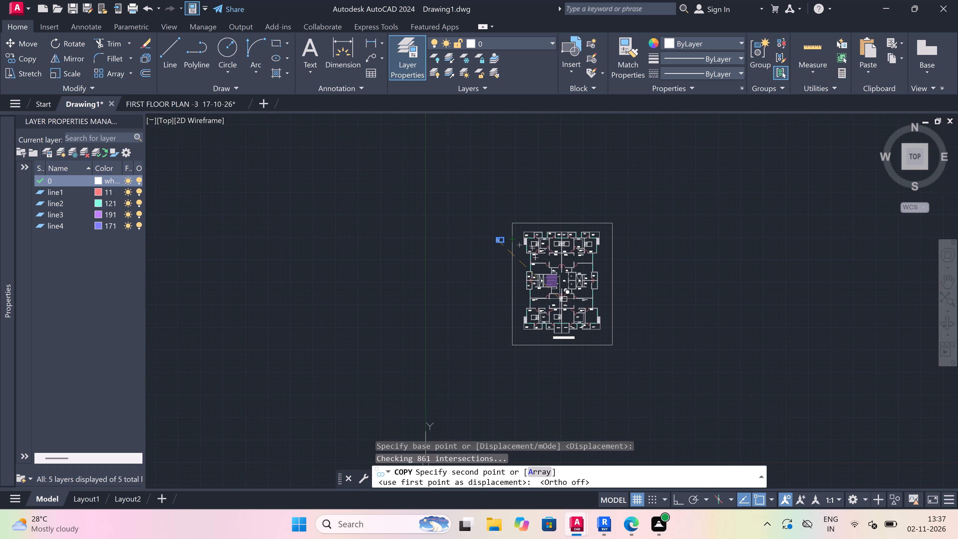
scroll(563, 302, up, 1)
scroll(571, 346, up, 4)
scroll(487, 309, up, 1)
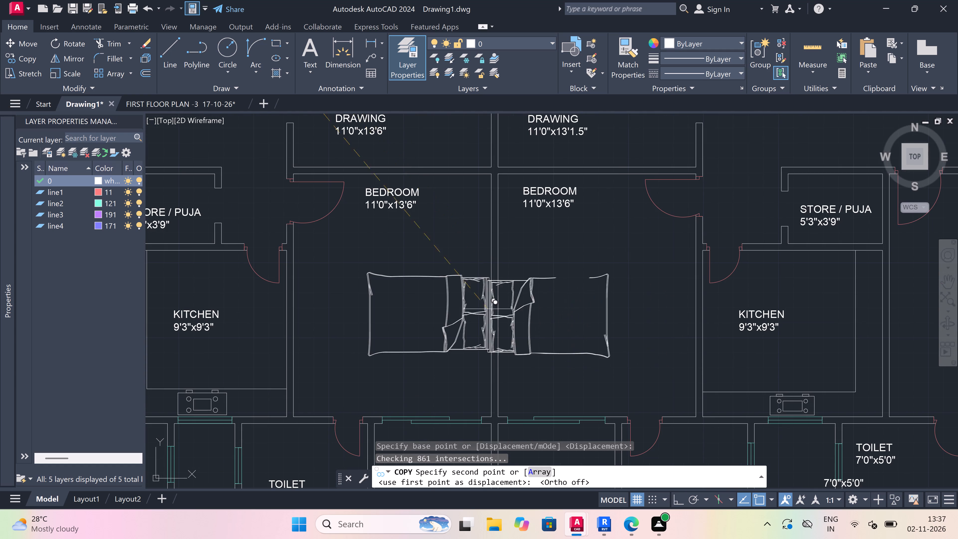
scroll(487, 309, up, 1)
scroll(516, 310, up, 2)
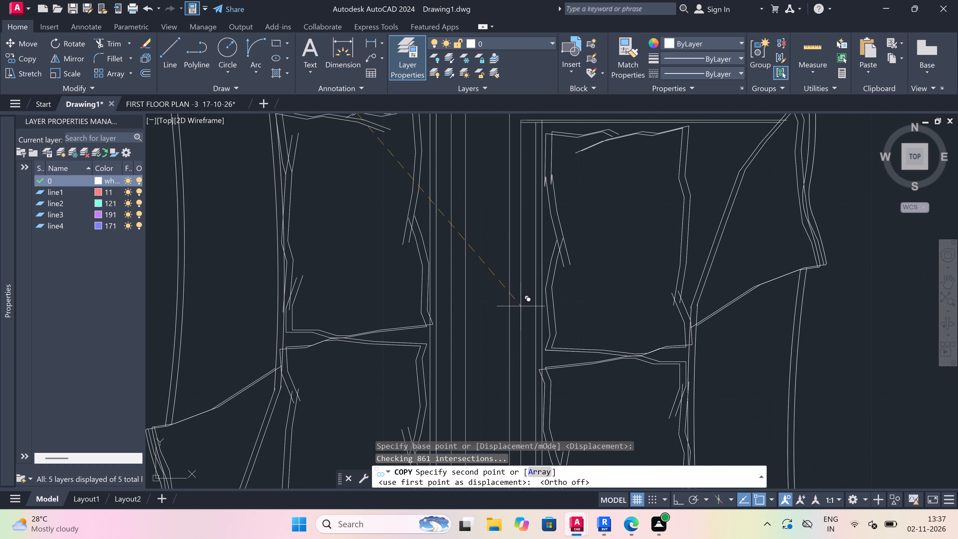
click(530, 299)
Place another bed copy in the lower-right unit's outer 11'0"x13'6" bedroom, headboard towards the kitchen-side wall, and finish copying.
scroll(479, 286, down, 9)
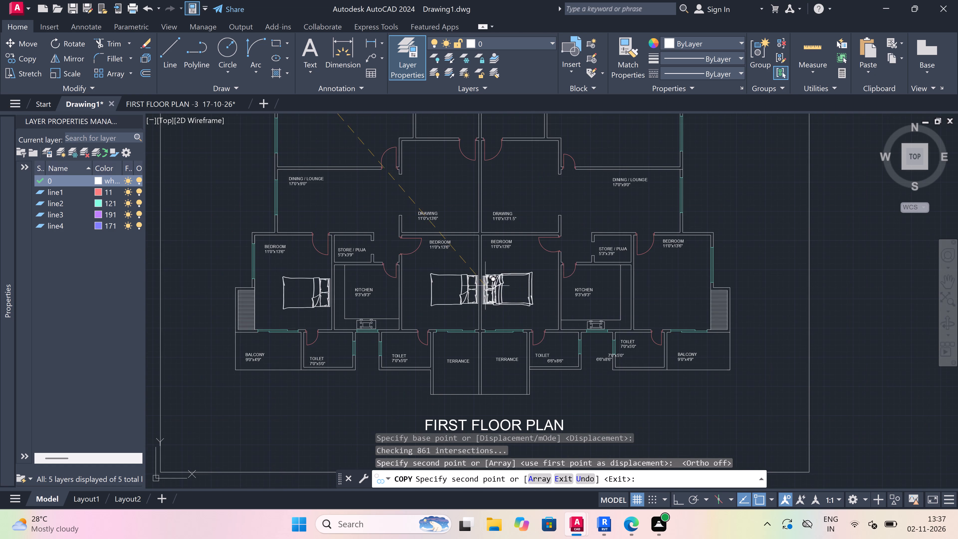
scroll(617, 299, up, 1)
scroll(667, 273, up, 3)
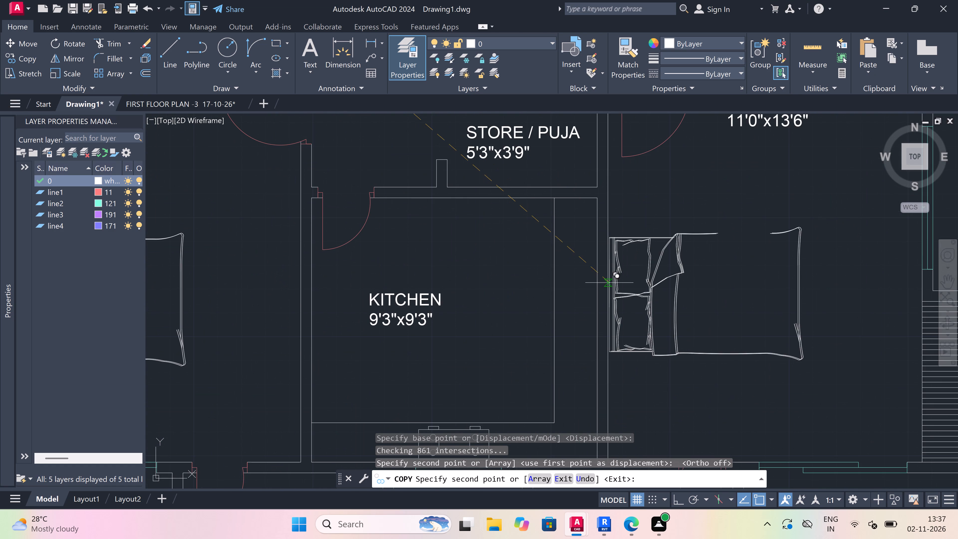
scroll(612, 282, up, 2)
click(617, 274)
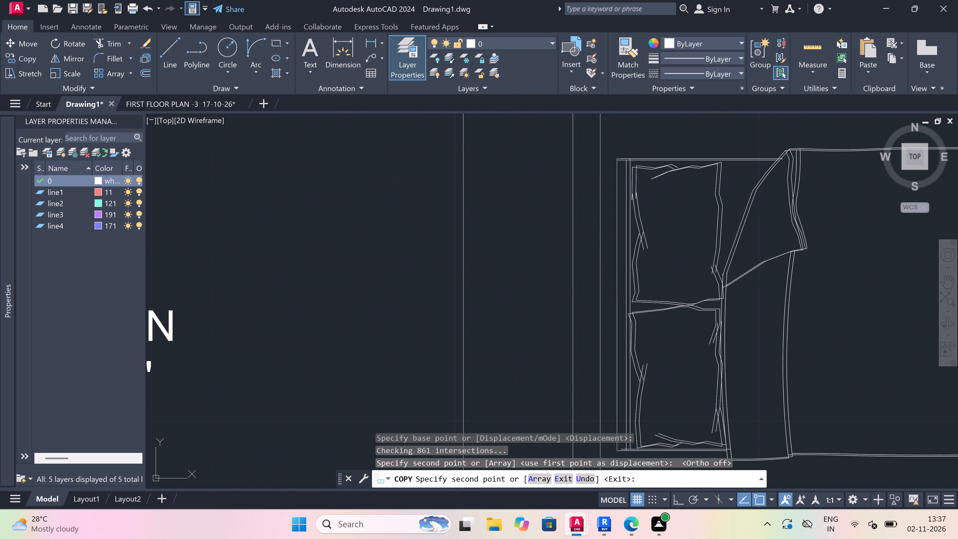
key(Escape)
Delete the loose bed outside the plan's border.
scroll(532, 299, down, 8)
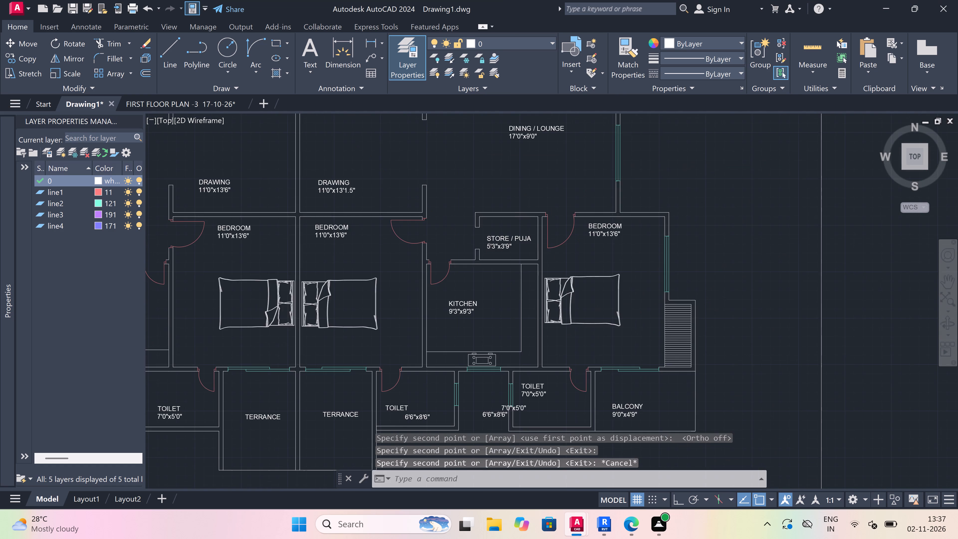
scroll(532, 299, down, 2)
scroll(468, 229, up, 2)
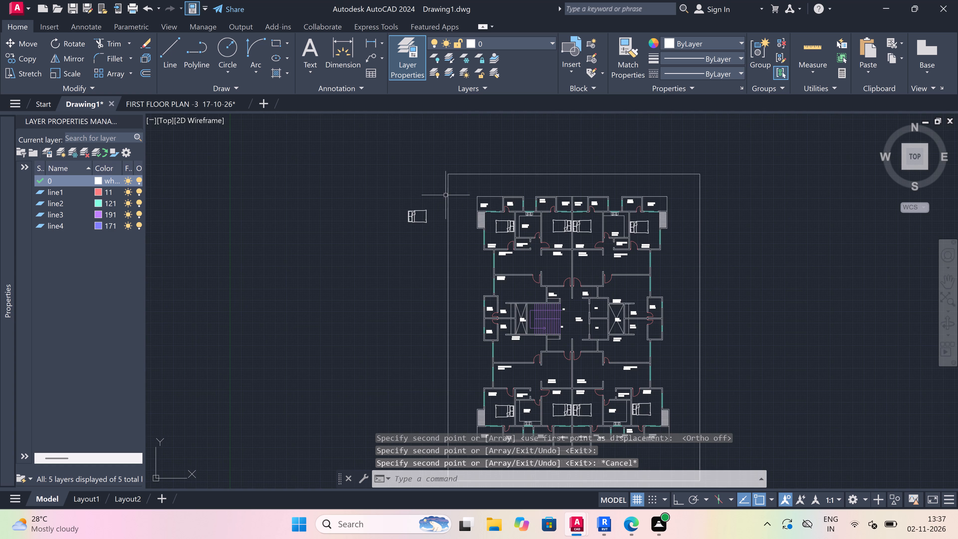
scroll(445, 194, up, 1)
click(424, 200)
click(356, 305)
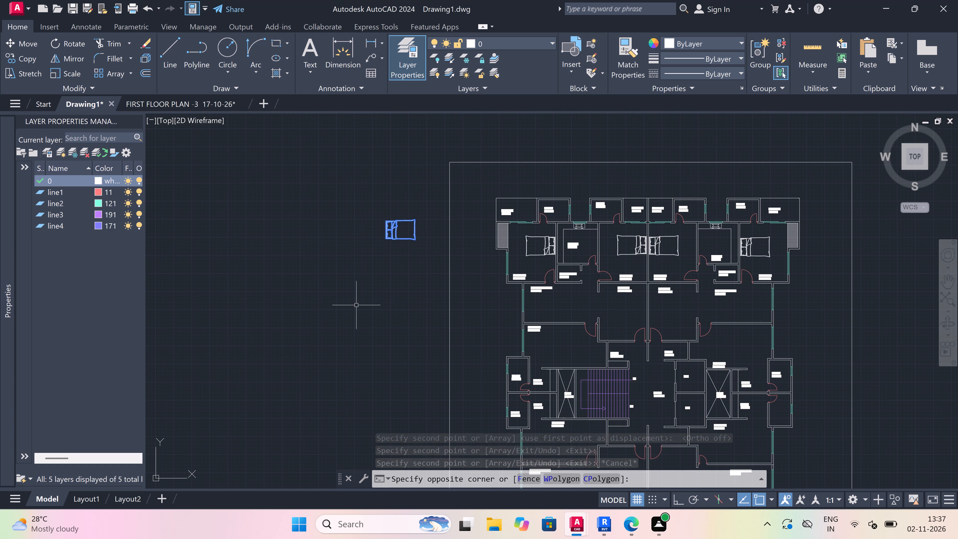
key(Delete)
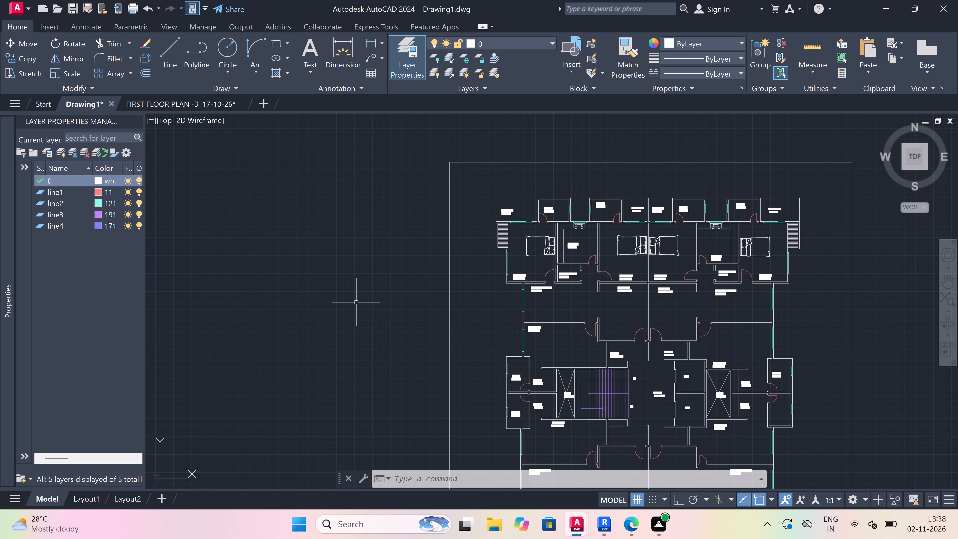
Examine the overall plan and the upper-left unit's dining/lounge, drawing room and 17'0"x10'0" bedroom.
scroll(572, 224, down, 3)
scroll(642, 229, up, 2)
scroll(563, 280, up, 1)
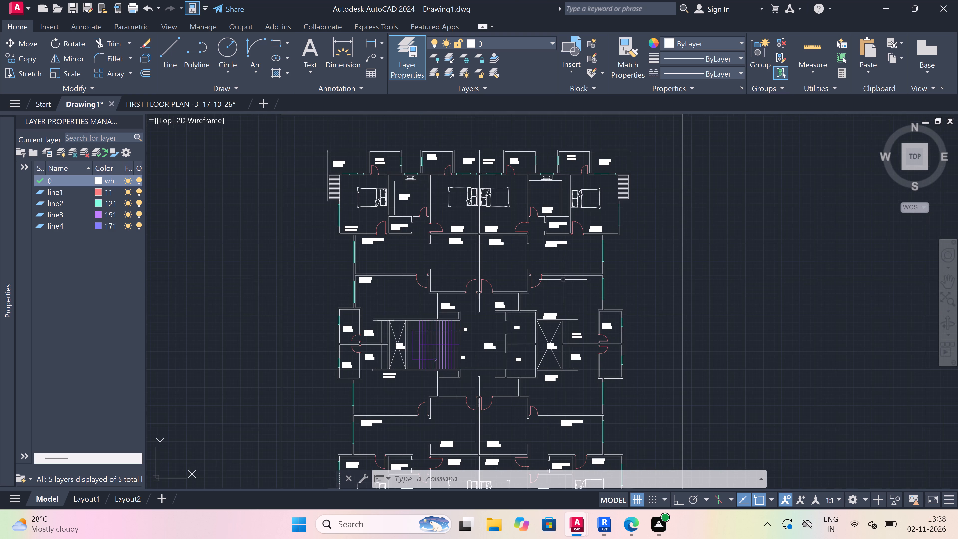
scroll(564, 248, up, 3)
scroll(564, 248, down, 3)
scroll(314, 239, up, 2)
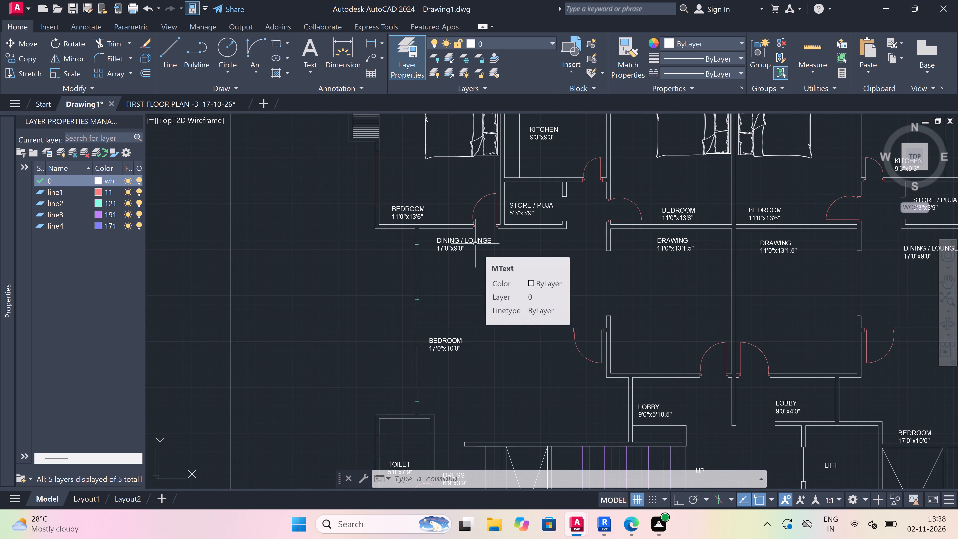
scroll(475, 242, down, 2)
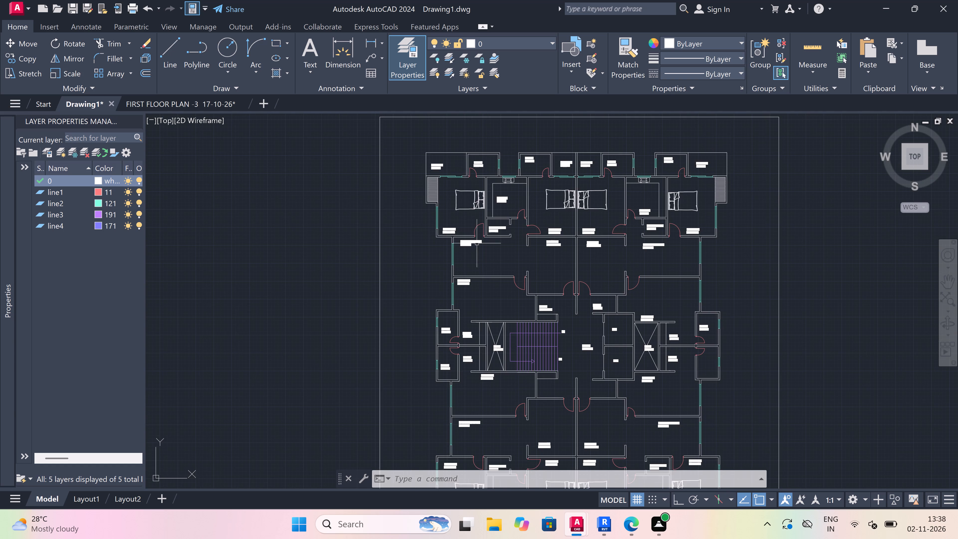
scroll(488, 250, up, 2)
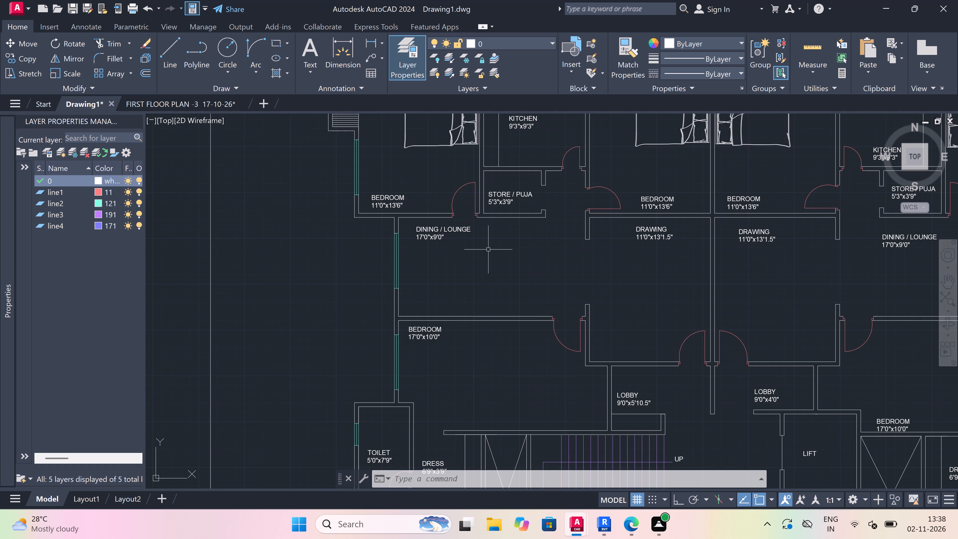
scroll(485, 263, down, 2)
scroll(486, 253, up, 2)
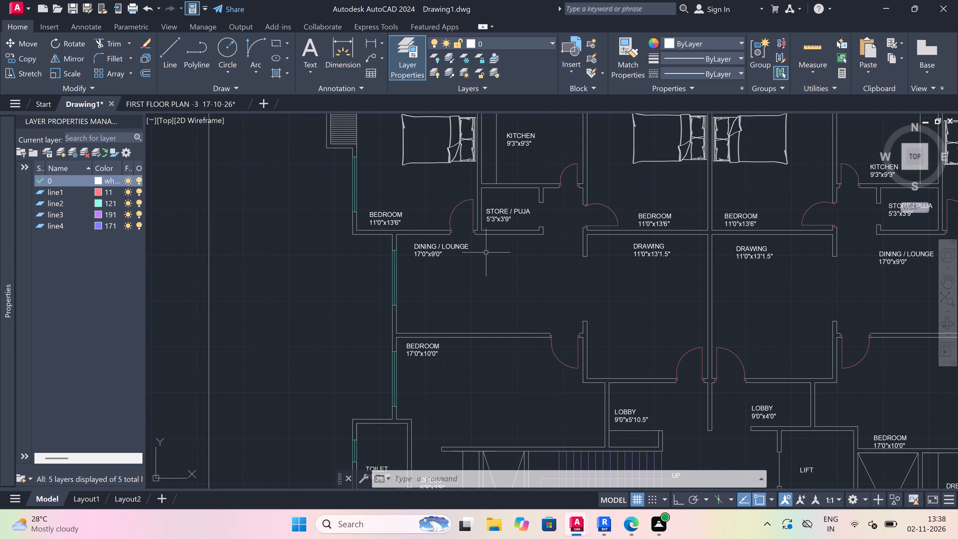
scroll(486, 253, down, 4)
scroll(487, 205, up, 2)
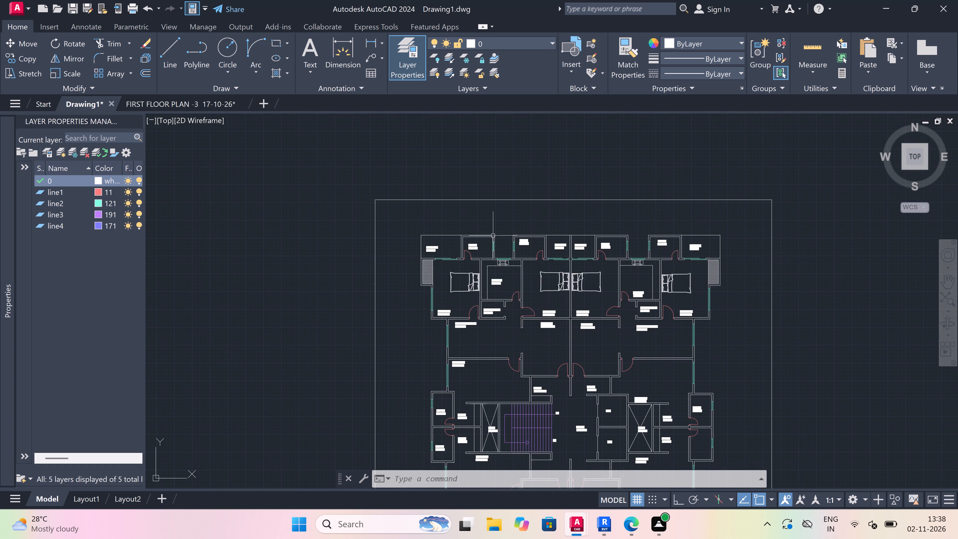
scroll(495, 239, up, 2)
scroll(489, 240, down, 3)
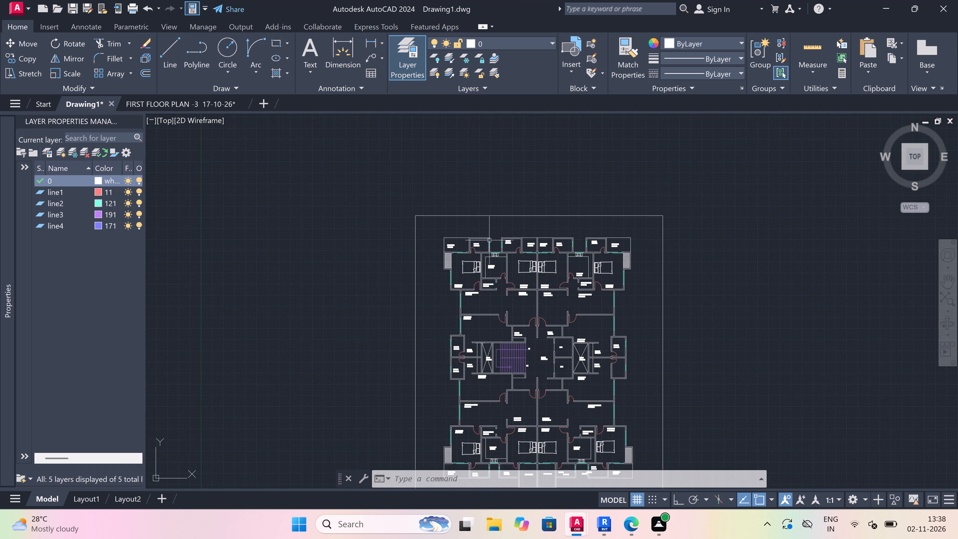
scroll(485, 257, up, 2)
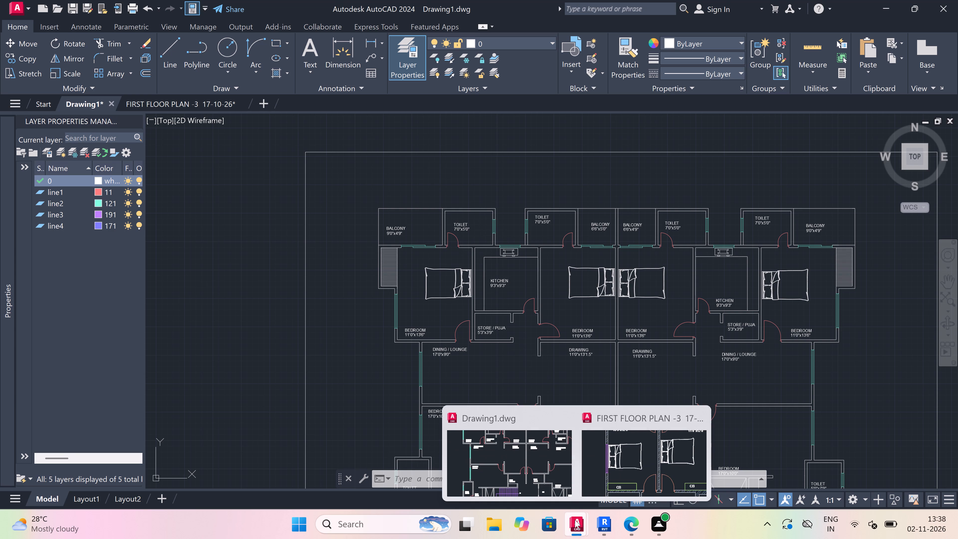
In the FIRST FLOOR PLAN -3 17-10-26 drawing, copy the WC from the left 5'0"x6'0" toilet to the clipboard.
click(599, 468)
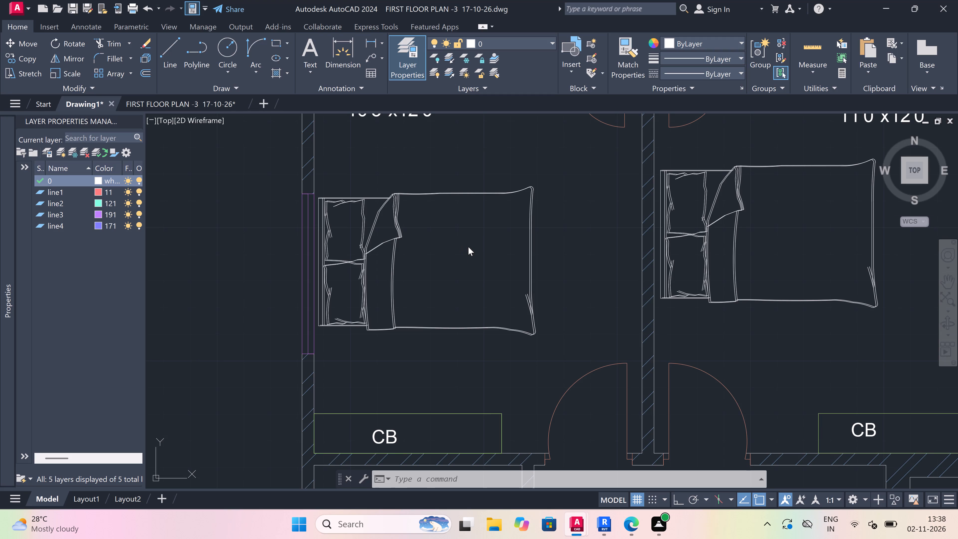
scroll(468, 247, down, 8)
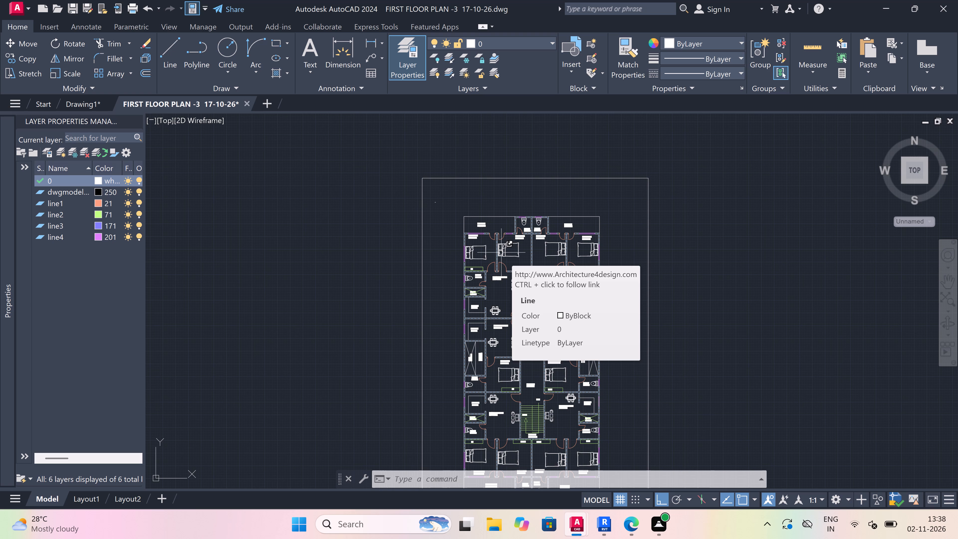
scroll(501, 253, down, 1)
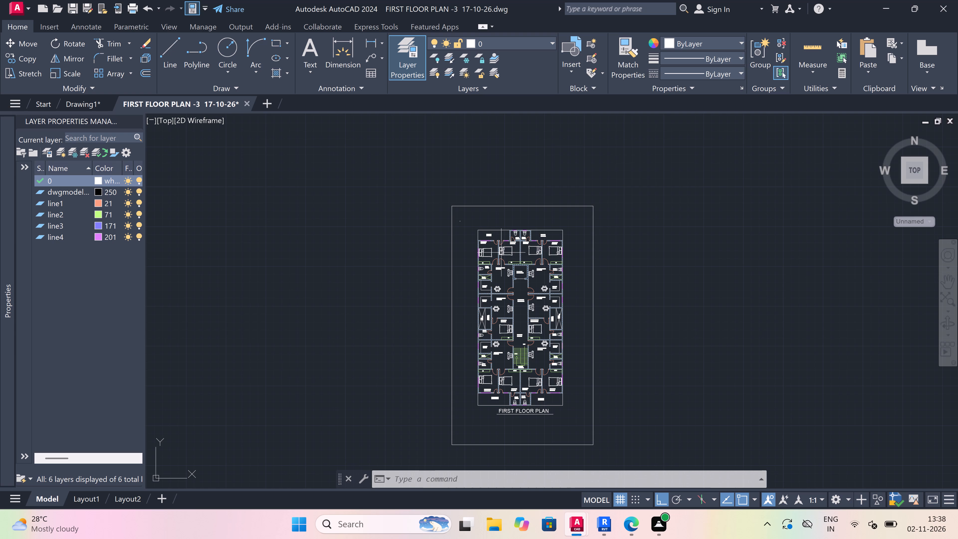
scroll(501, 253, up, 1)
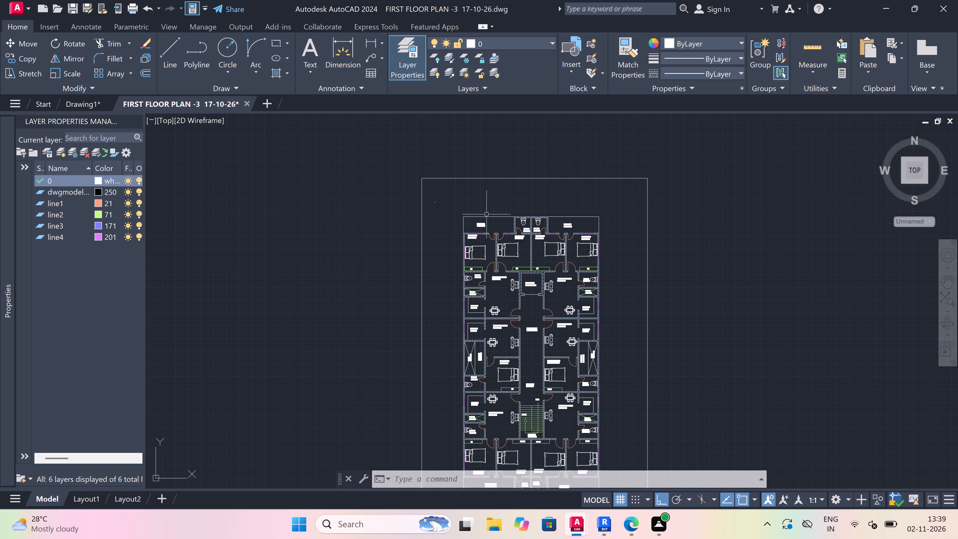
scroll(527, 213, up, 3)
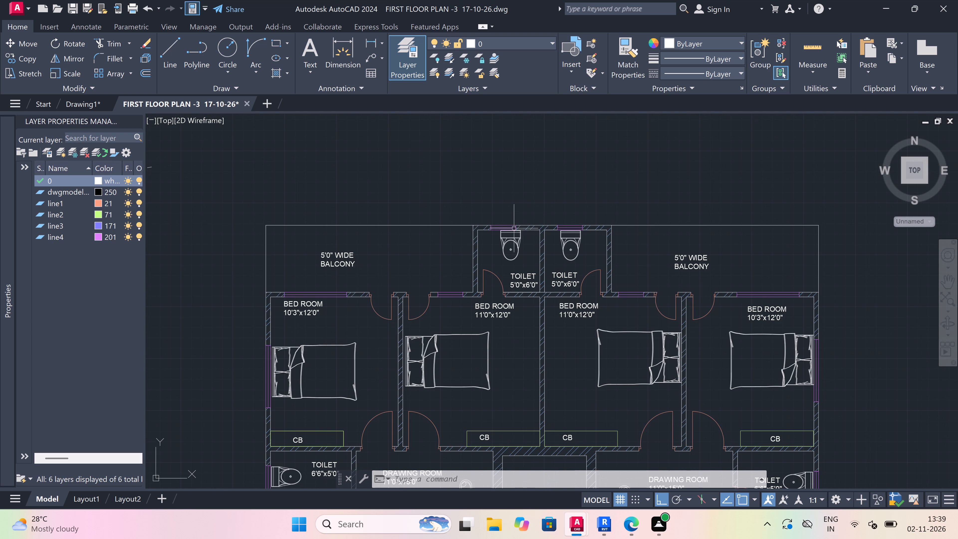
scroll(507, 234, up, 3)
scroll(531, 243, down, 1)
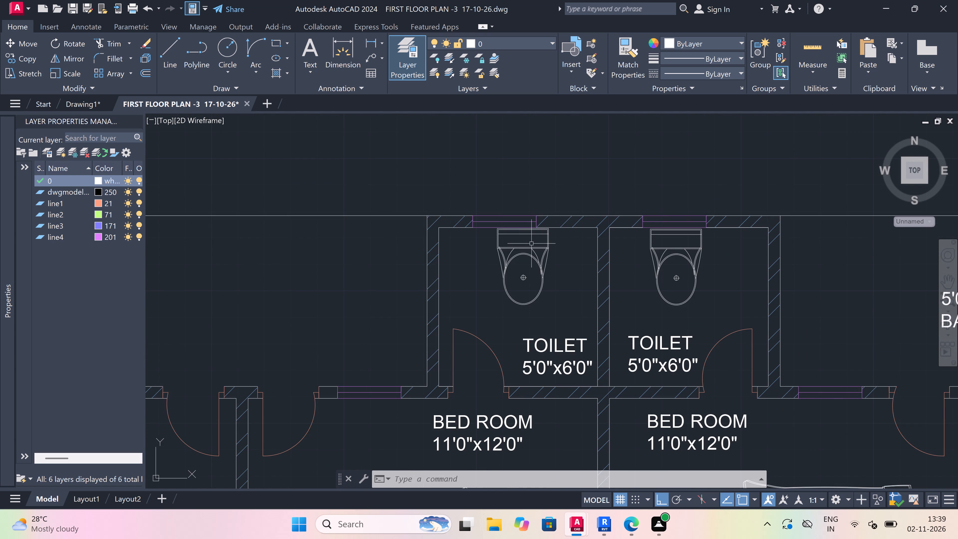
click(531, 244)
click(489, 302)
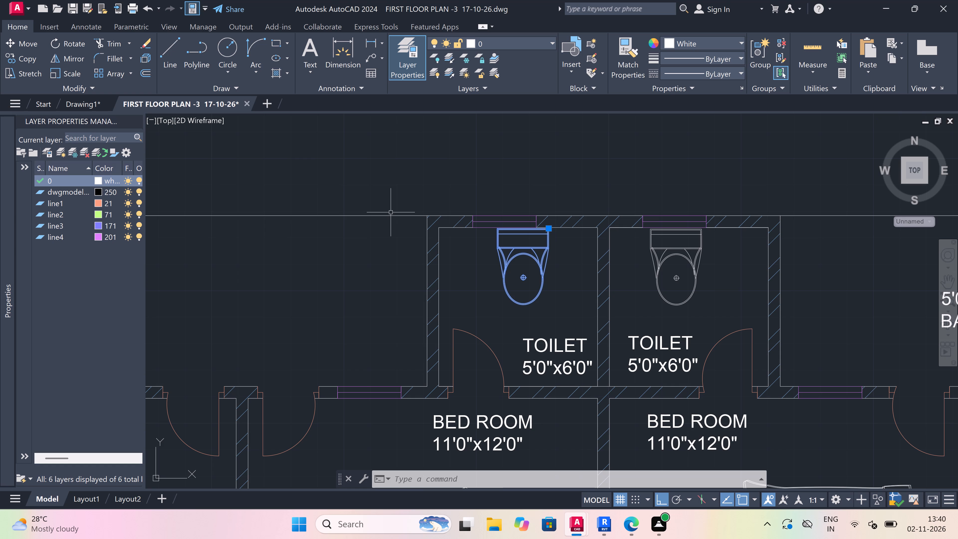
scroll(461, 223, down, 3)
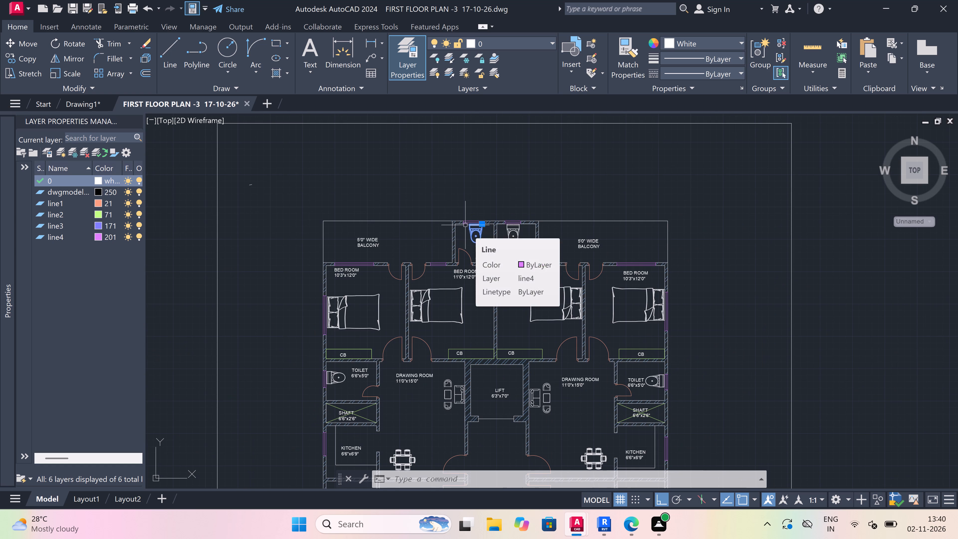
scroll(465, 225, up, 2)
scroll(495, 184, up, 1)
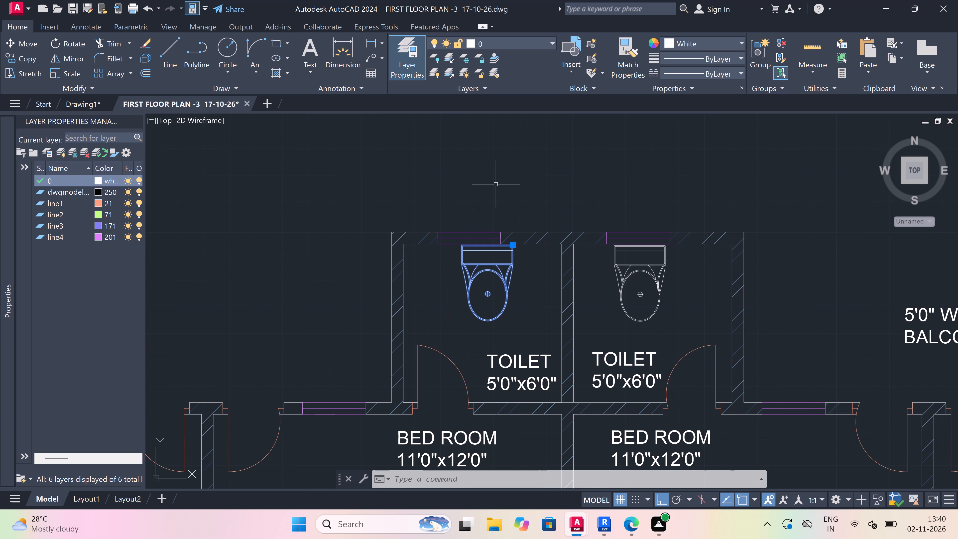
key(ctrl+c)
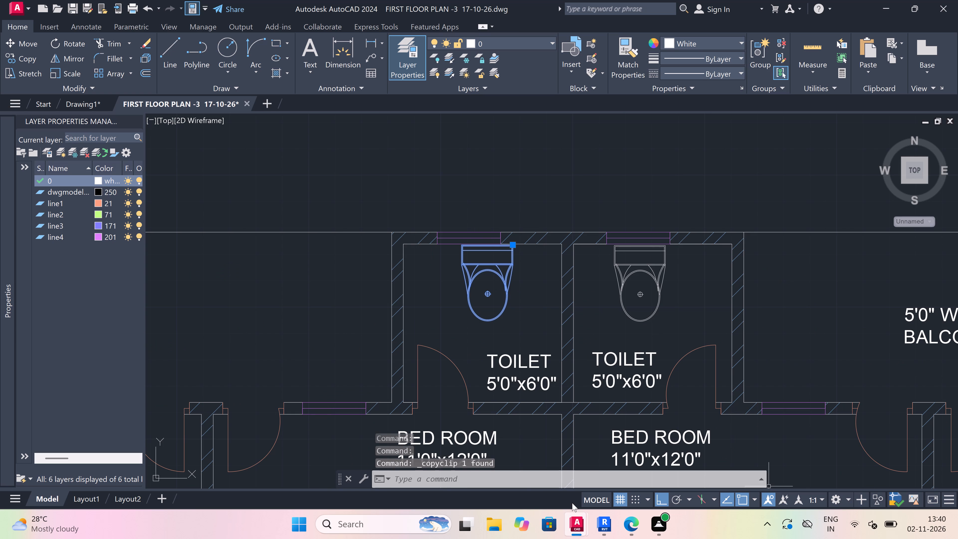
Switch to Drawing1 and paste the WC outside the plan's border, beside the upper-left unit.
click(533, 465)
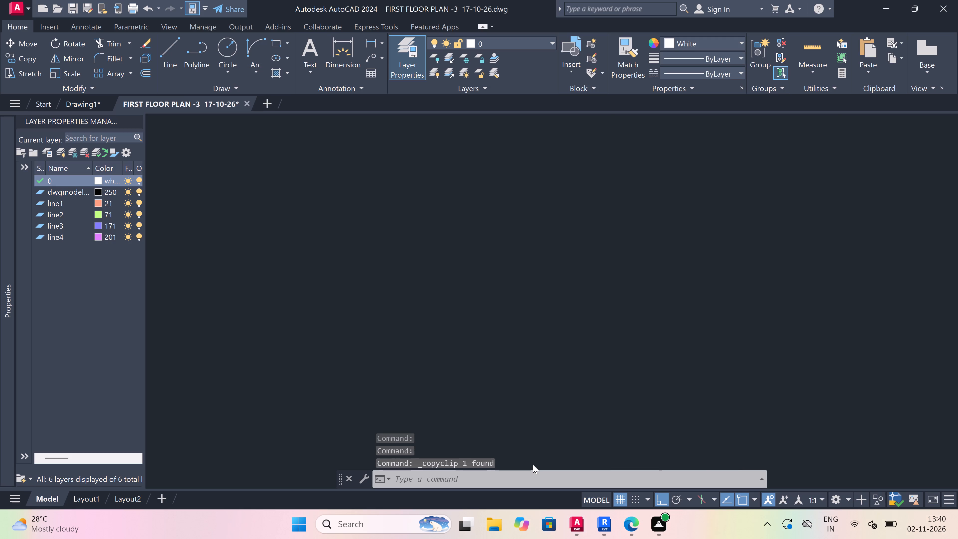
key(ctrl+v)
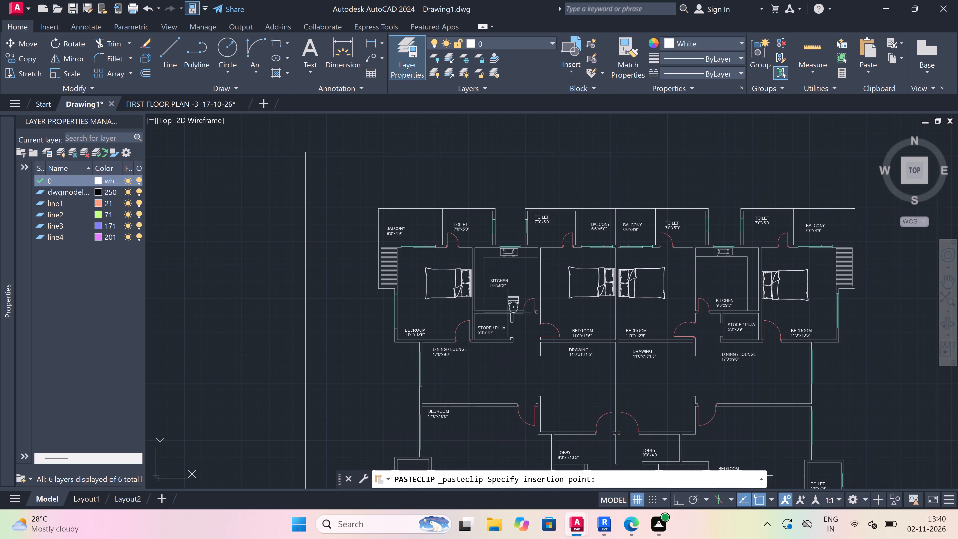
scroll(498, 260, down, 2)
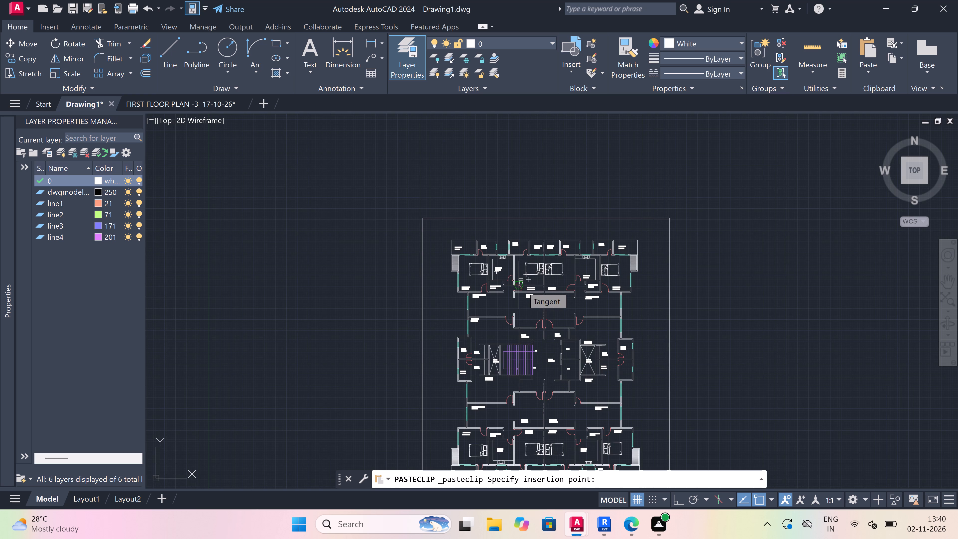
scroll(522, 287, down, 1)
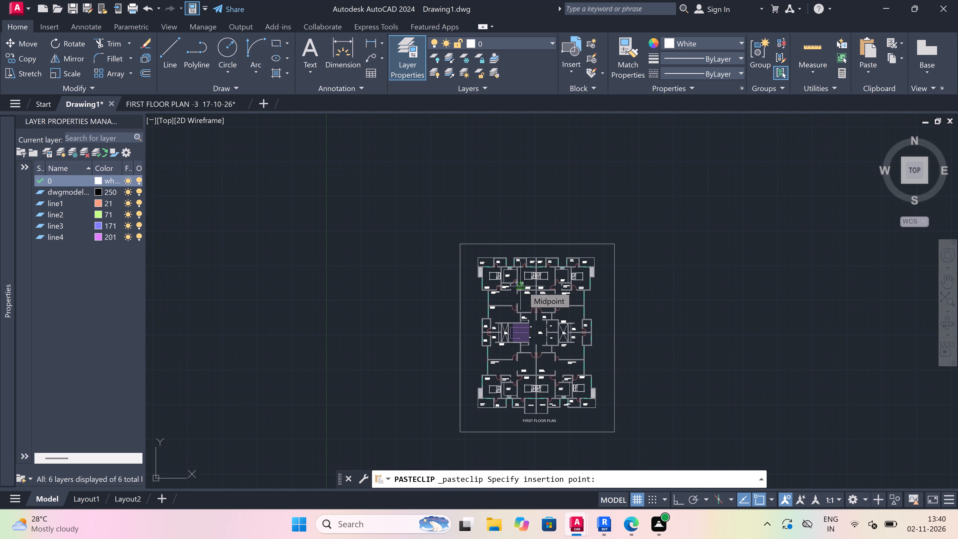
scroll(523, 286, down, 1)
scroll(523, 286, up, 2)
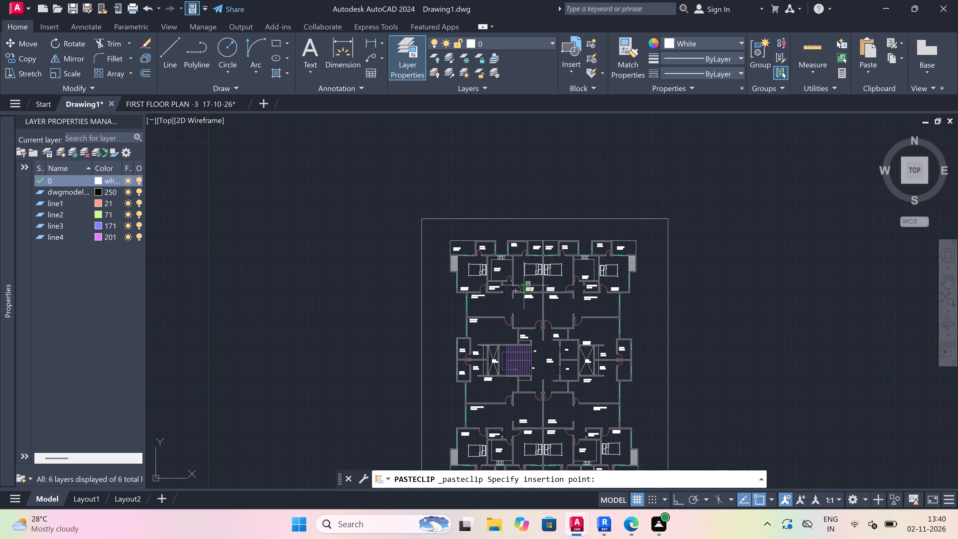
scroll(530, 248, up, 3)
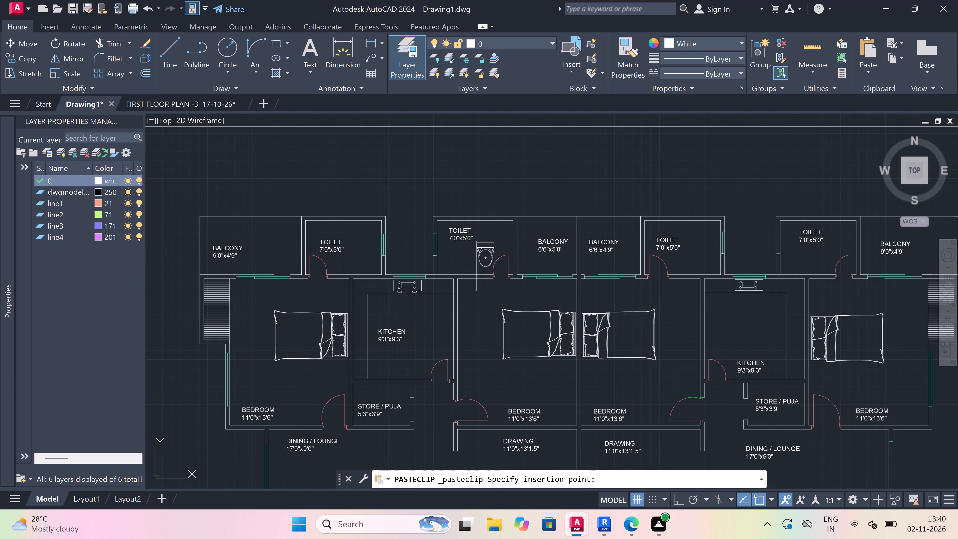
scroll(477, 267, down, 3)
scroll(372, 277, up, 3)
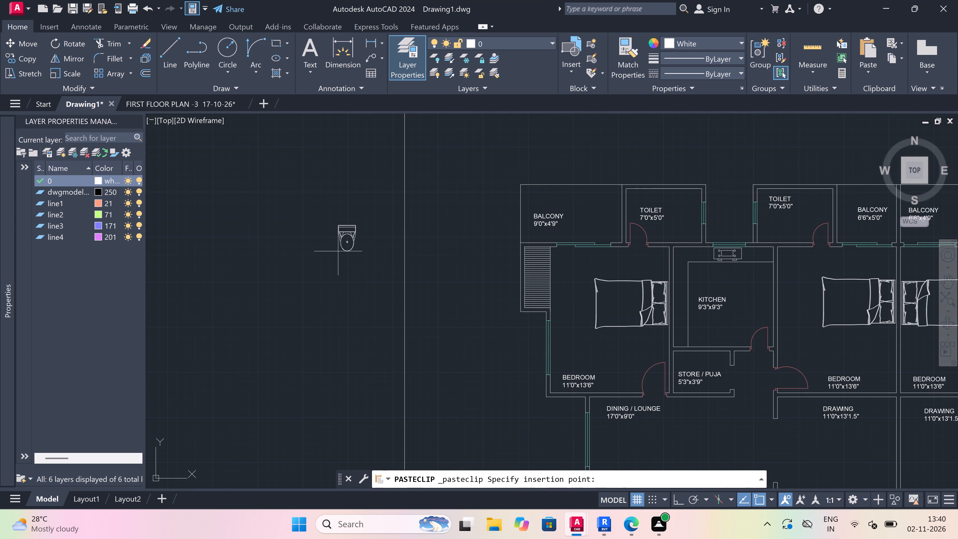
click(335, 250)
Examine the overall plan, including the toilets and dress areas beside the staircase and the lower units' rooms.
scroll(377, 213, down, 1)
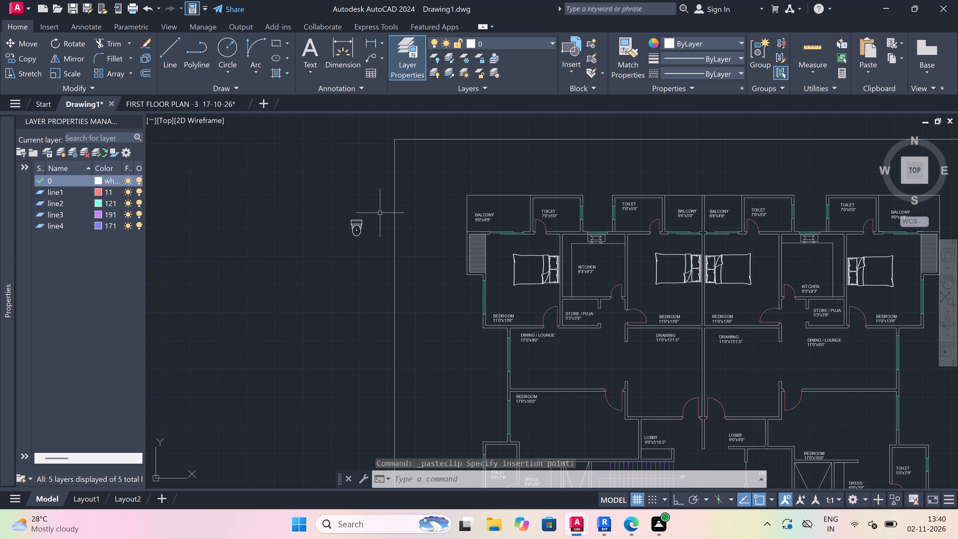
scroll(378, 214, down, 1)
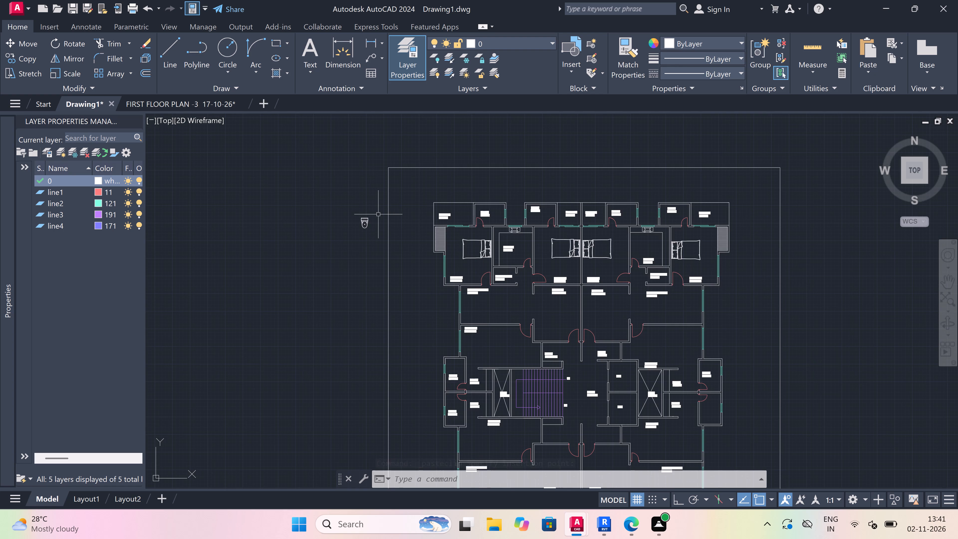
scroll(603, 326, down, 2)
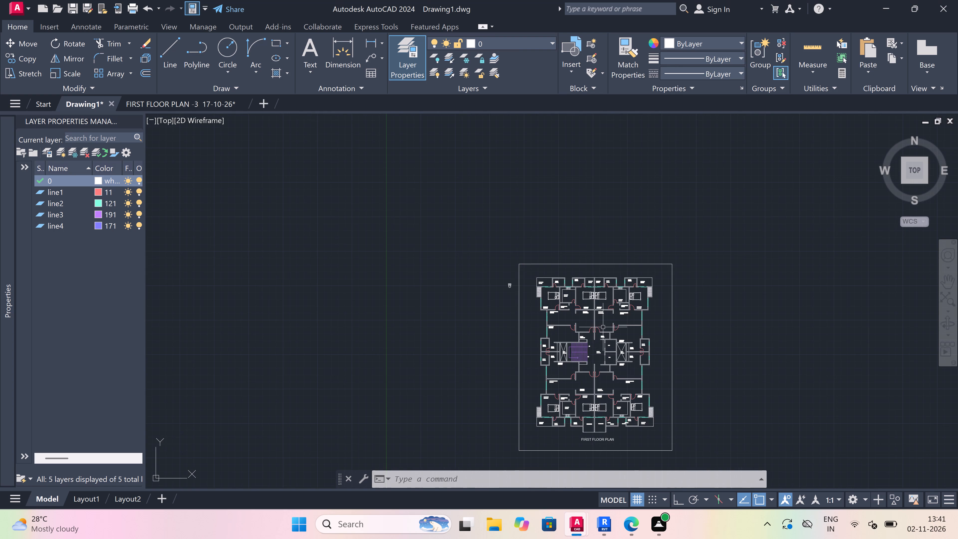
scroll(586, 367, up, 3)
scroll(469, 298, up, 1)
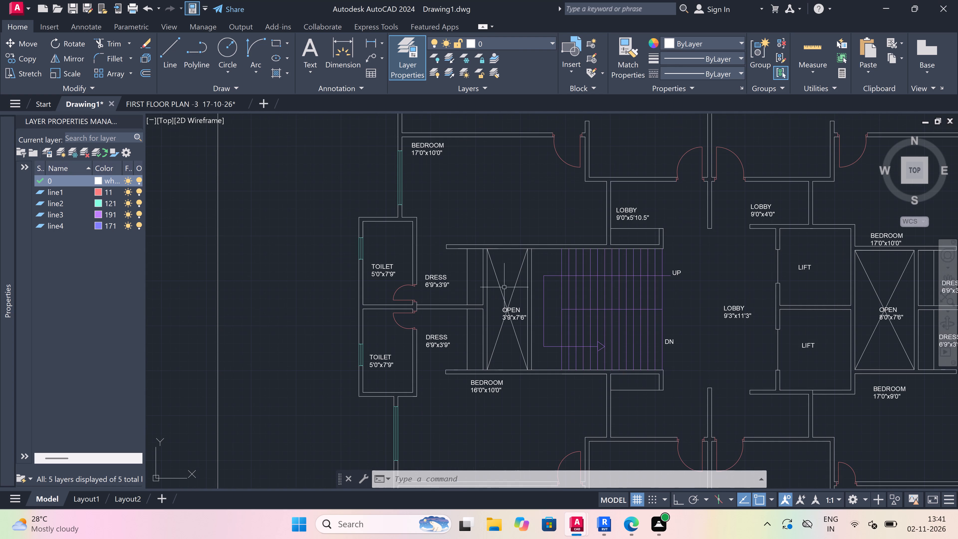
scroll(579, 250, down, 4)
scroll(577, 353, up, 2)
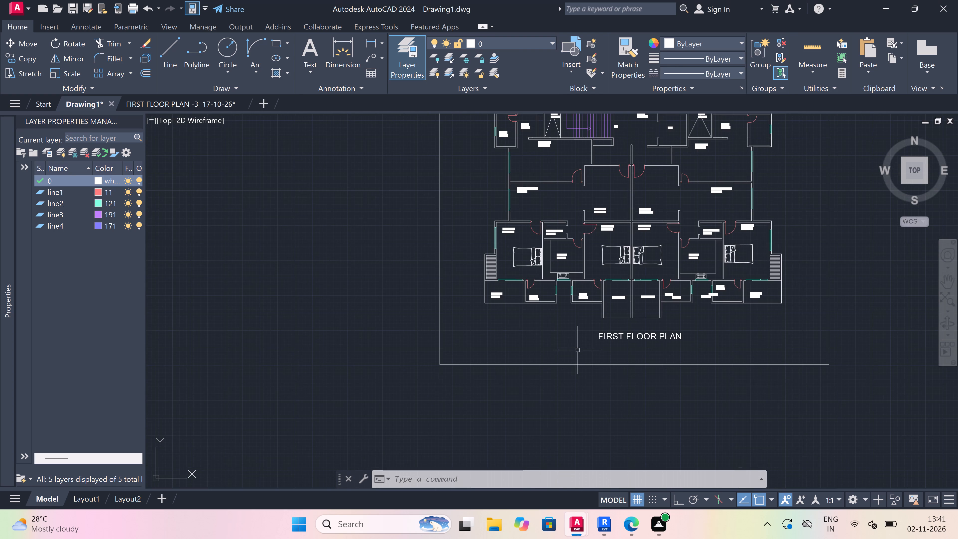
scroll(578, 350, down, 2)
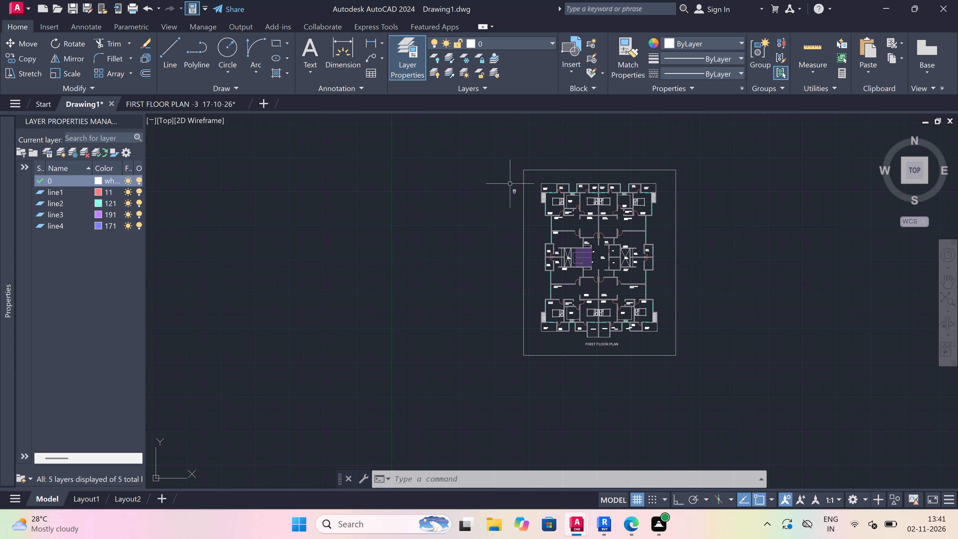
Rotate the loose WC 90° clockwise about the midpoint of its cistern's back edge, with Ortho on.
scroll(503, 166, up, 3)
scroll(586, 246, up, 1)
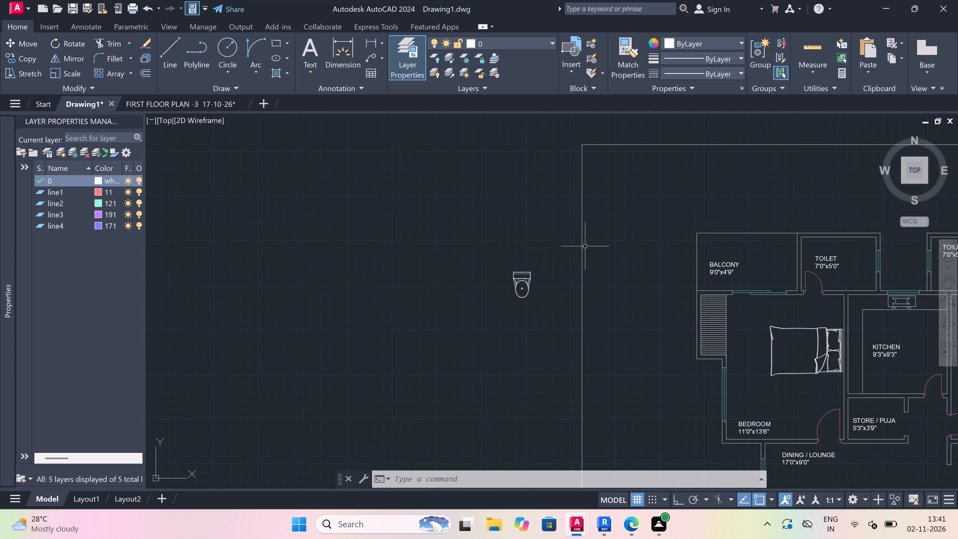
scroll(552, 267, up, 1)
click(545, 261)
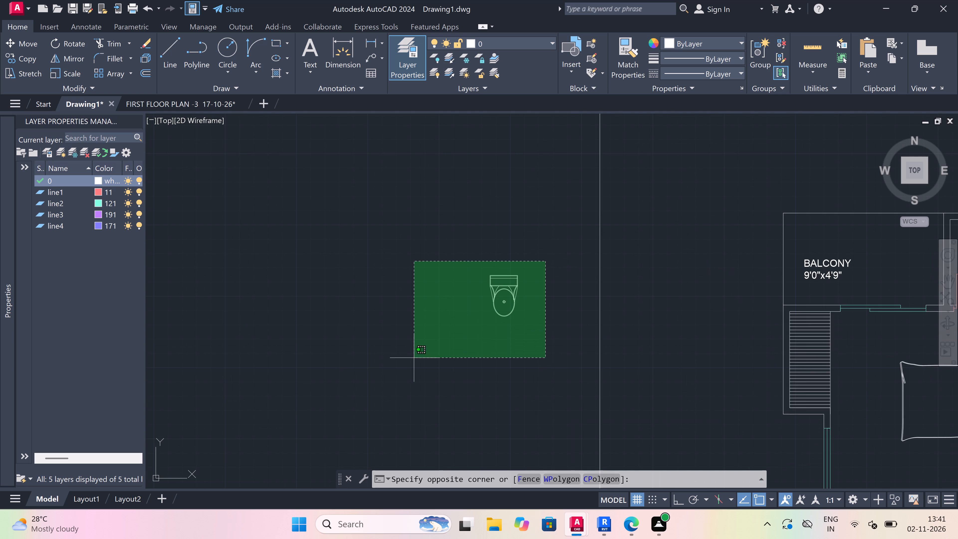
click(414, 358)
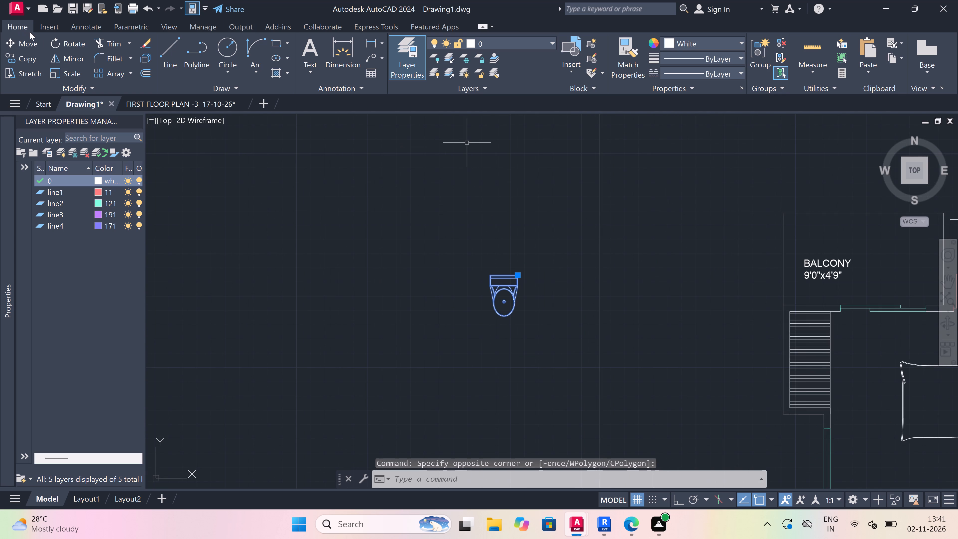
click(64, 39)
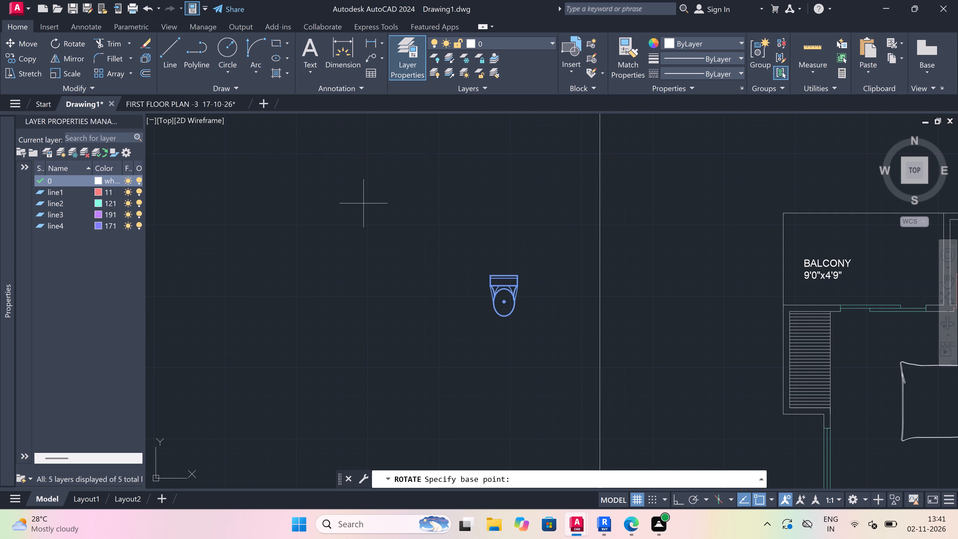
click(508, 276)
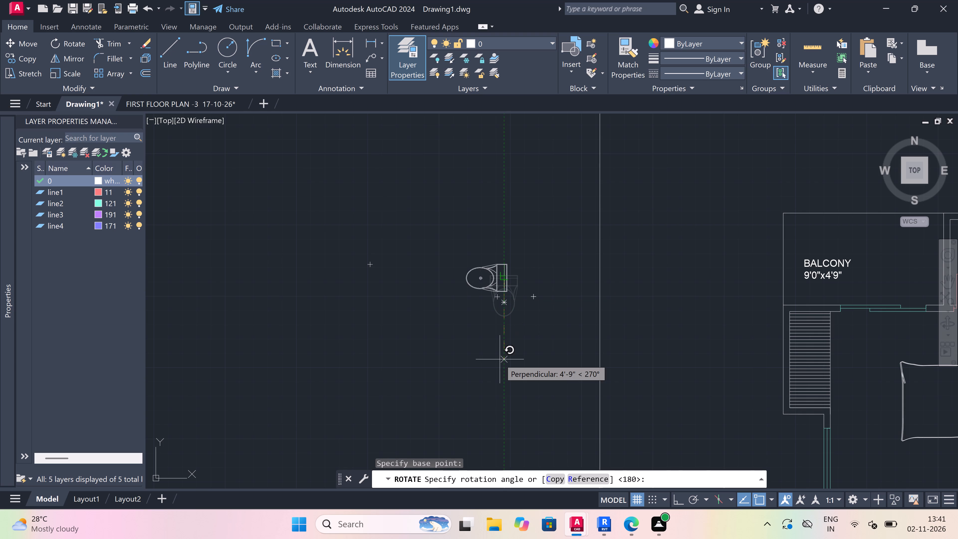
key(F8)
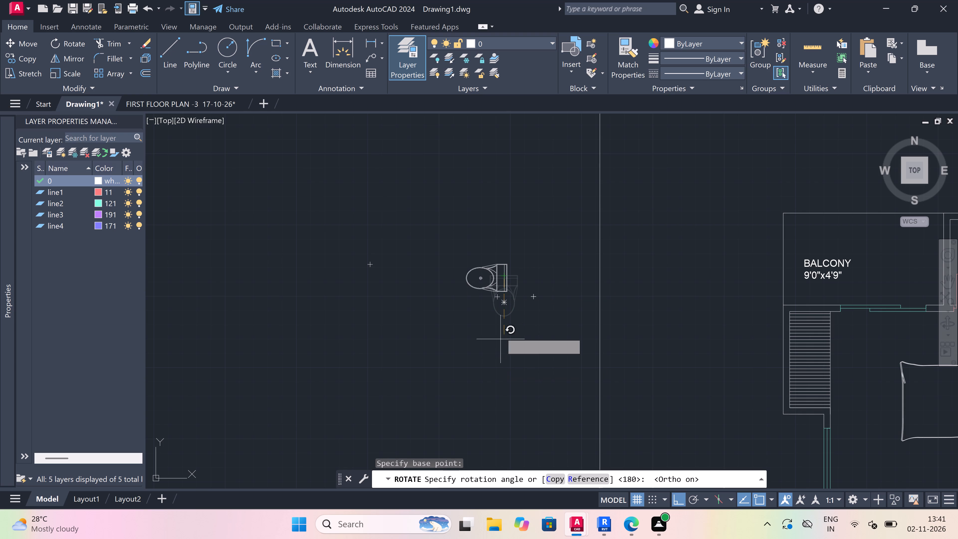
drag(498, 333, 498, 330)
Copy the loose WC by its cistern's back-edge midpoint, with Ortho off, to the east window wall of the upper-left unit's toilet beside the 9'0"x4'9" balcony.
drag(516, 255, 514, 256)
click(476, 290)
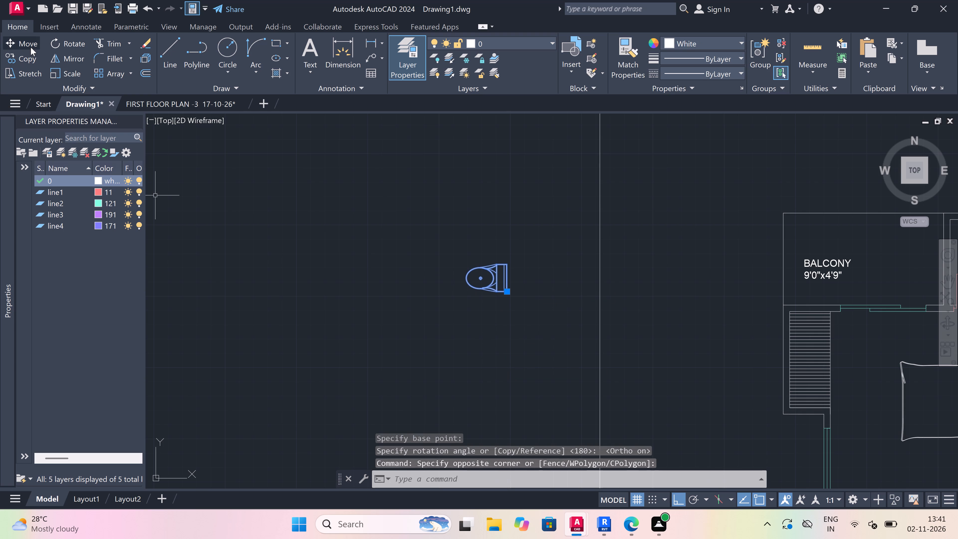
drag(23, 55, 30, 55)
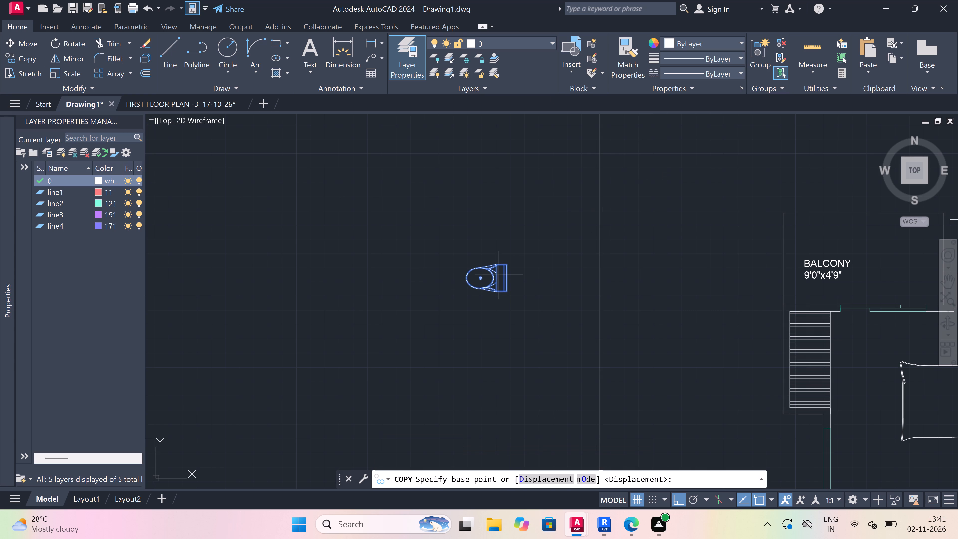
click(512, 275)
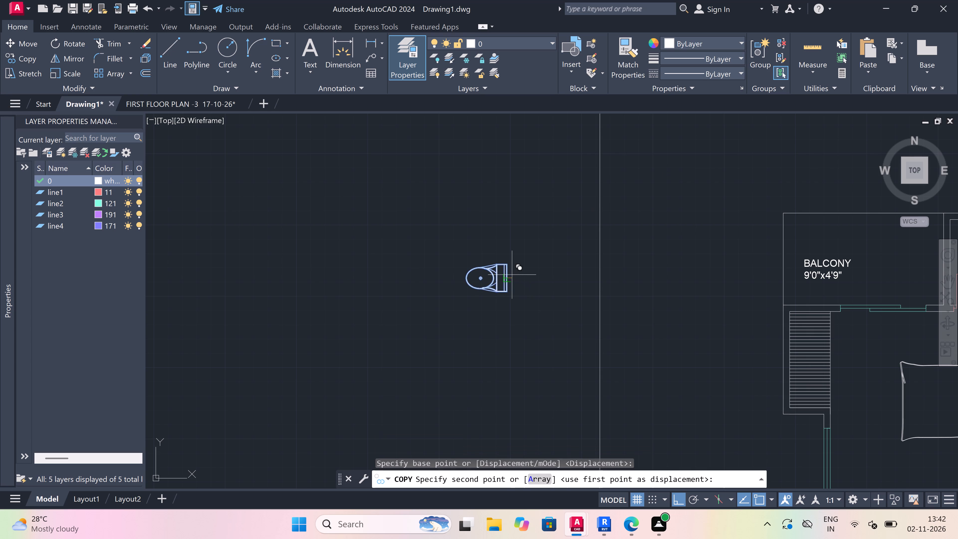
key(F8)
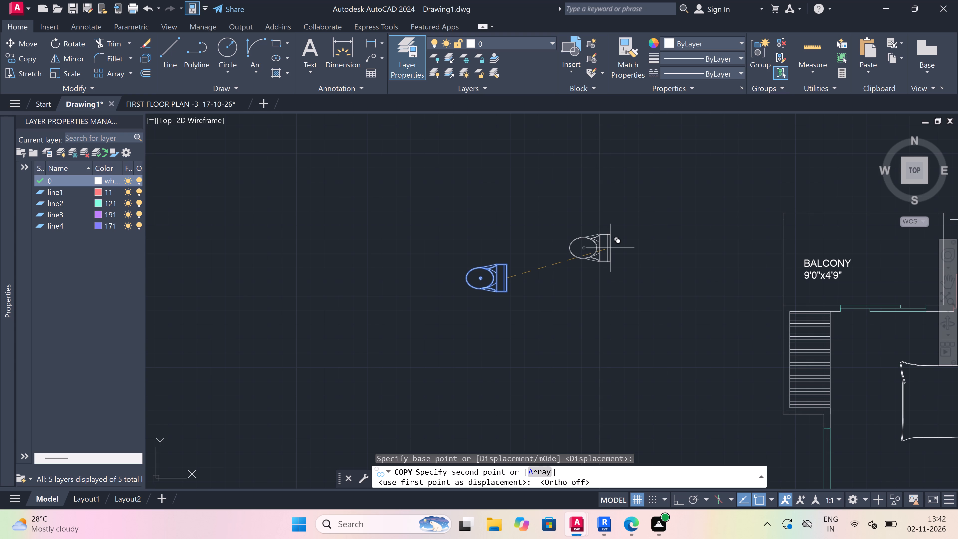
scroll(475, 166, down, 1)
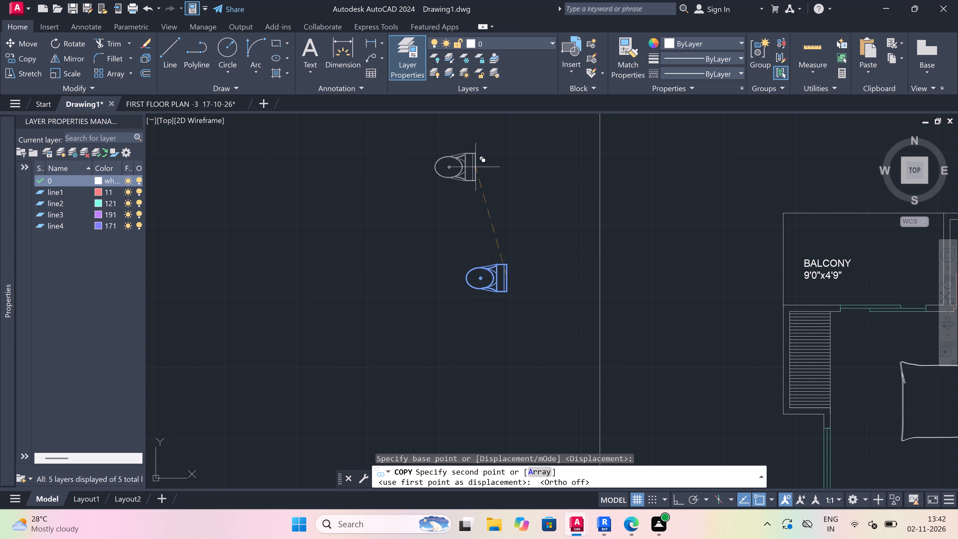
scroll(475, 166, down, 2)
scroll(592, 161, up, 3)
scroll(650, 221, up, 1)
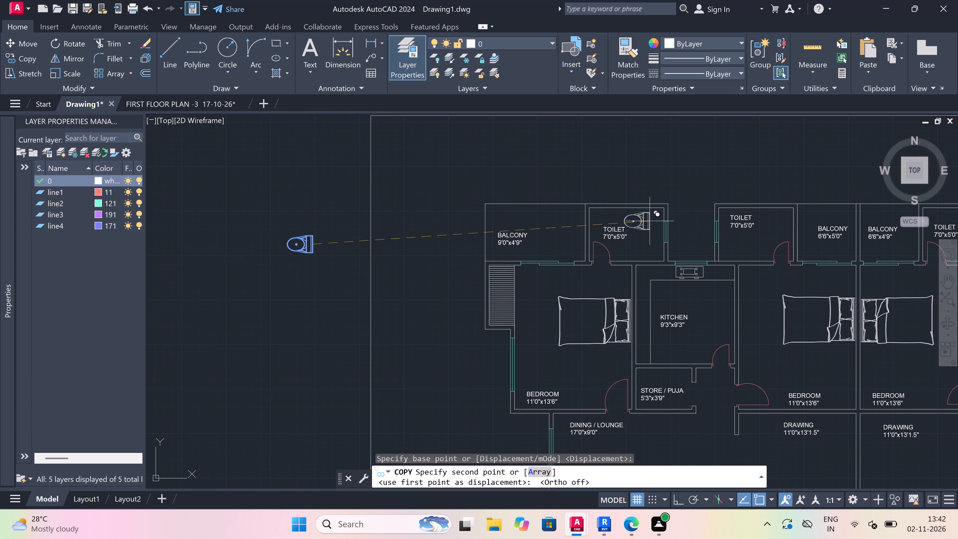
scroll(650, 221, up, 2)
scroll(715, 272, up, 2)
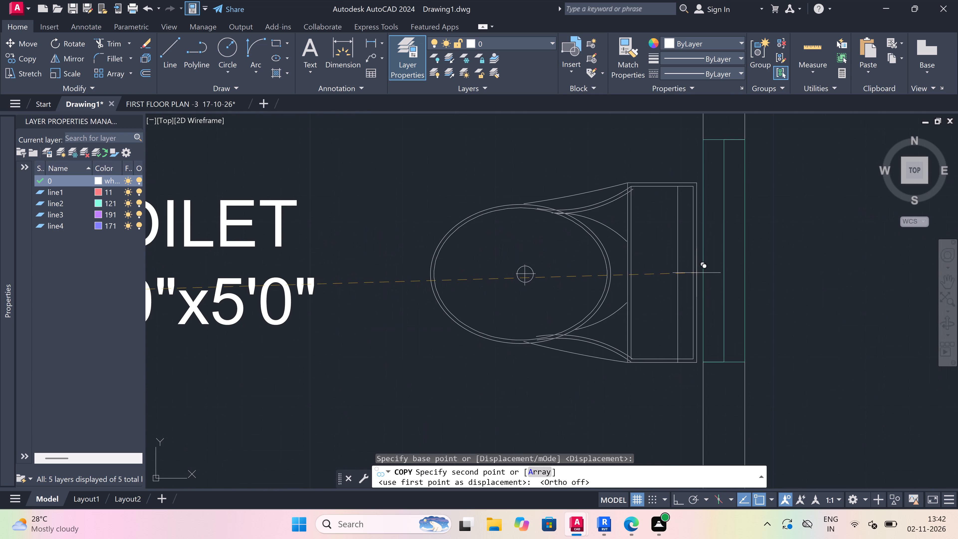
click(697, 270)
Place another WC copy at the east window of the upper-right unit's 7'0"x5'0" toilet beside the 6'6"x4'9" balcony.
scroll(448, 262, down, 7)
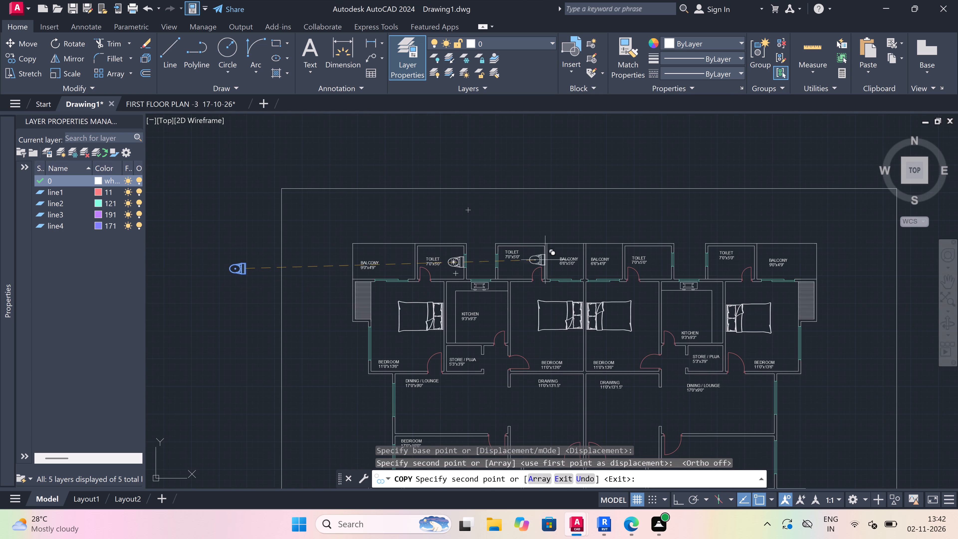
scroll(668, 261, up, 5)
scroll(699, 263, up, 3)
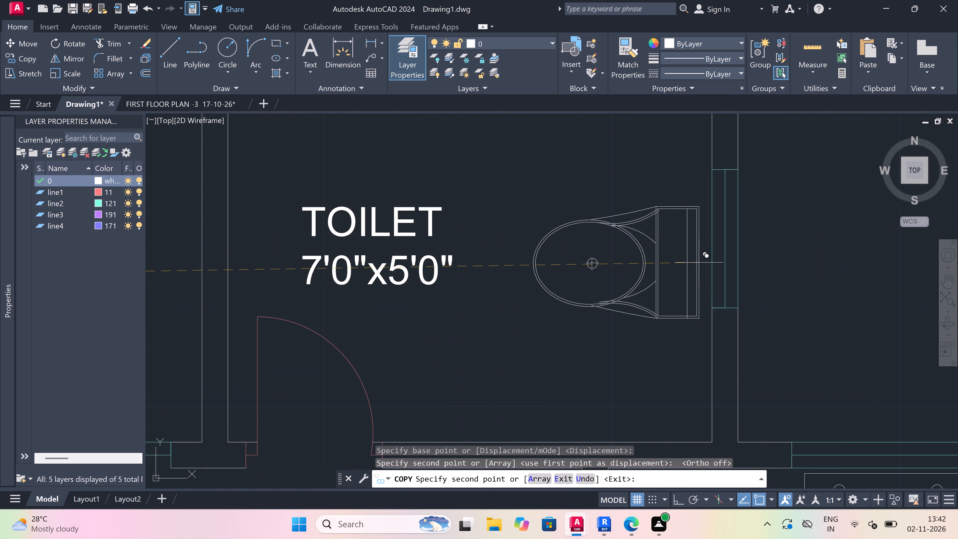
click(727, 232)
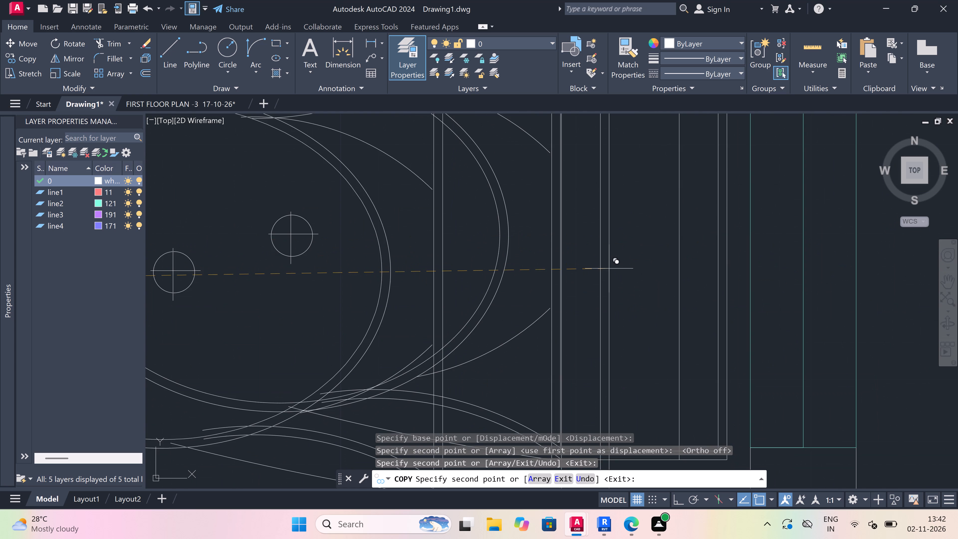
Examine the upper units' toilets and the overall plan for the remaining WC locations.
scroll(594, 271, down, 8)
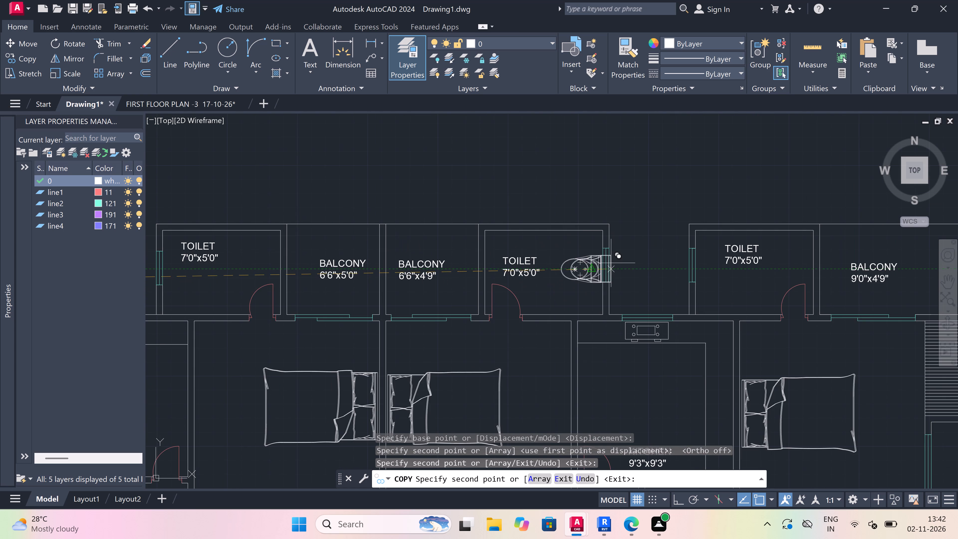
scroll(639, 251, down, 3)
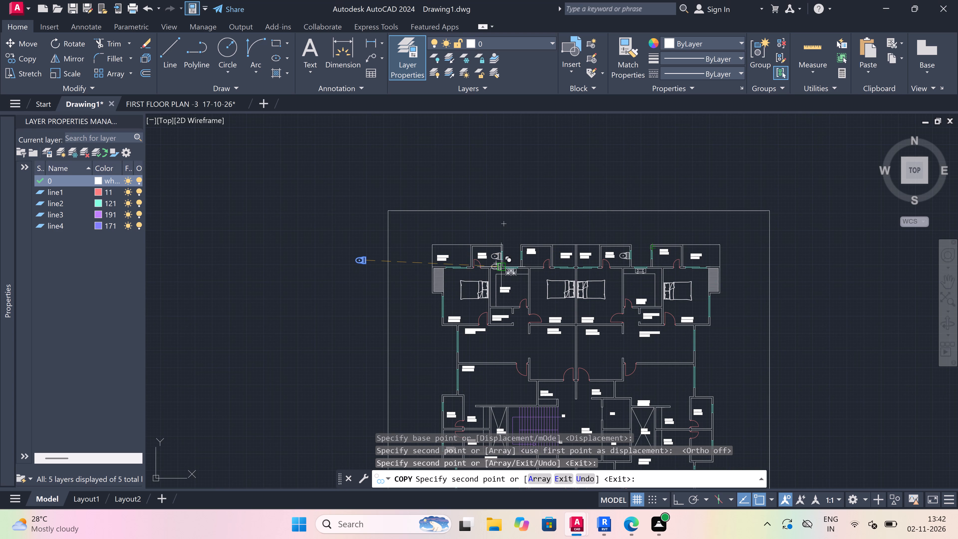
scroll(477, 263, down, 2)
scroll(488, 259, up, 4)
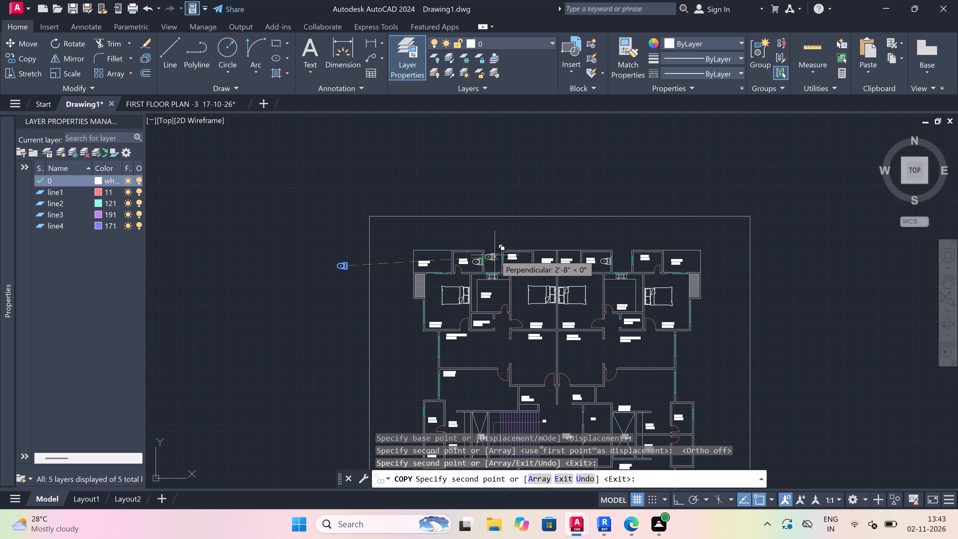
scroll(495, 255, down, 3)
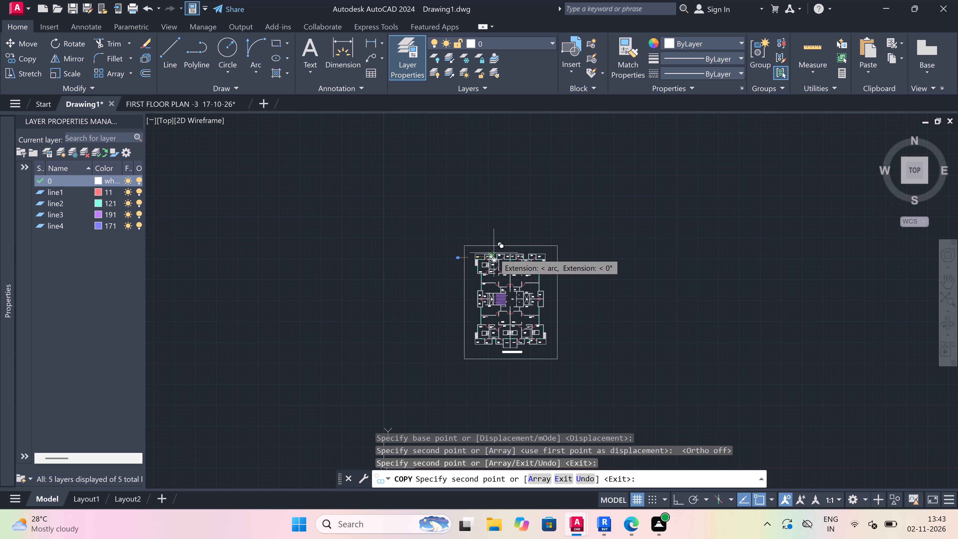
scroll(494, 253, down, 2)
scroll(493, 257, up, 4)
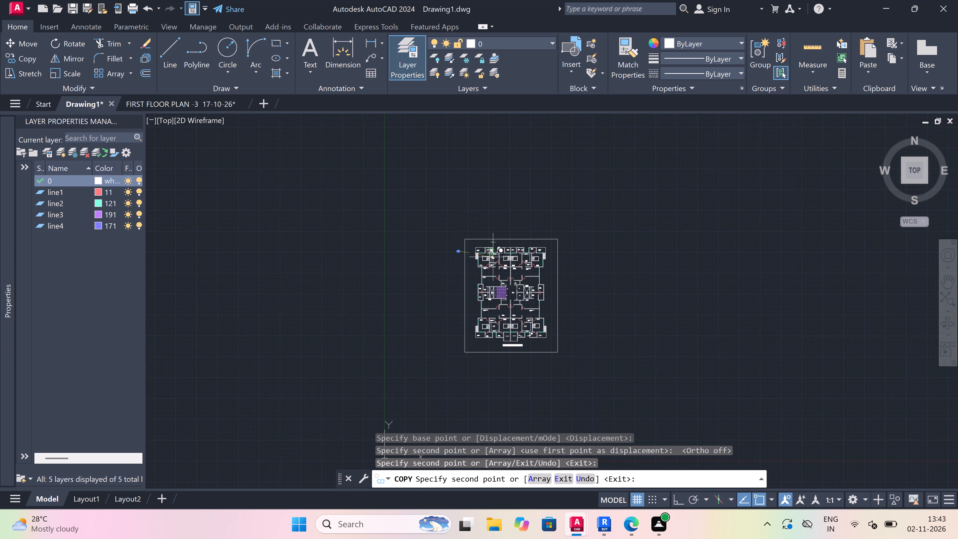
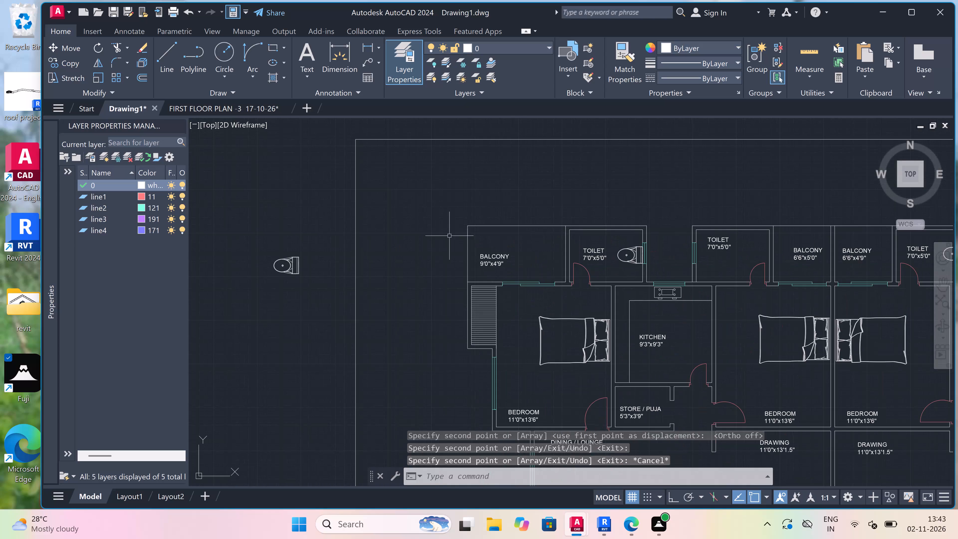
Maximize the application window.
scroll(355, 235, down, 3)
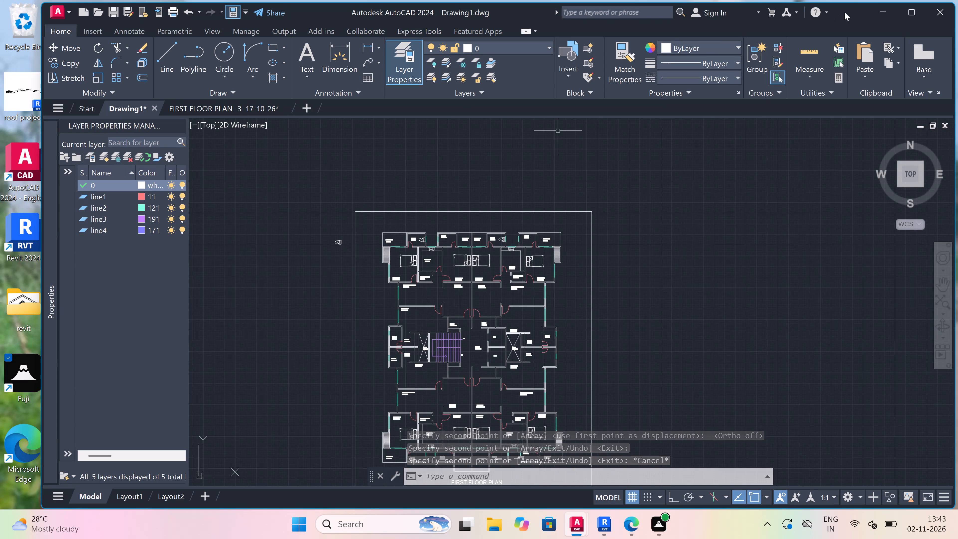
click(911, 8)
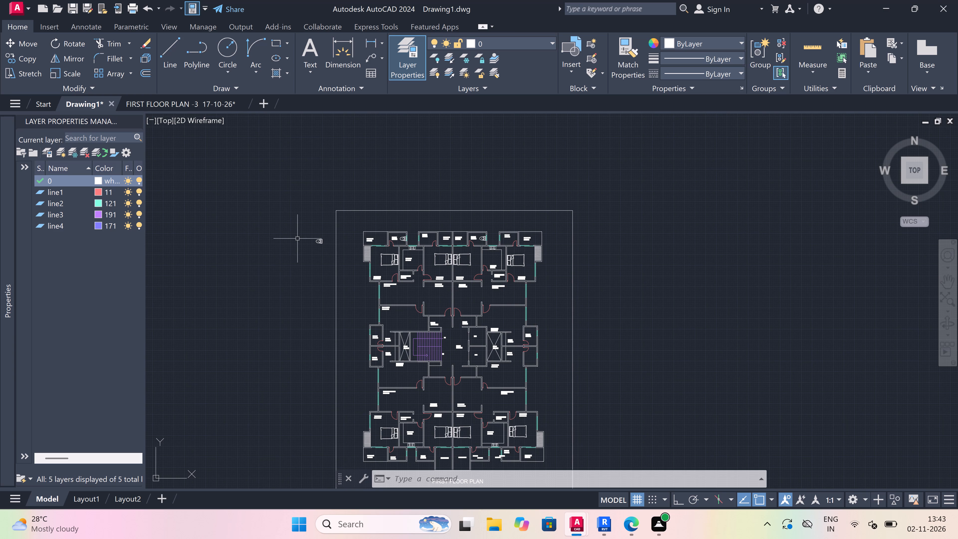
Copy the loose WC by its cistern's back-edge midpoint to the east window wall of the lower-right unit's toilet beside the terrace.
scroll(329, 227, up, 3)
drag(323, 232, 317, 239)
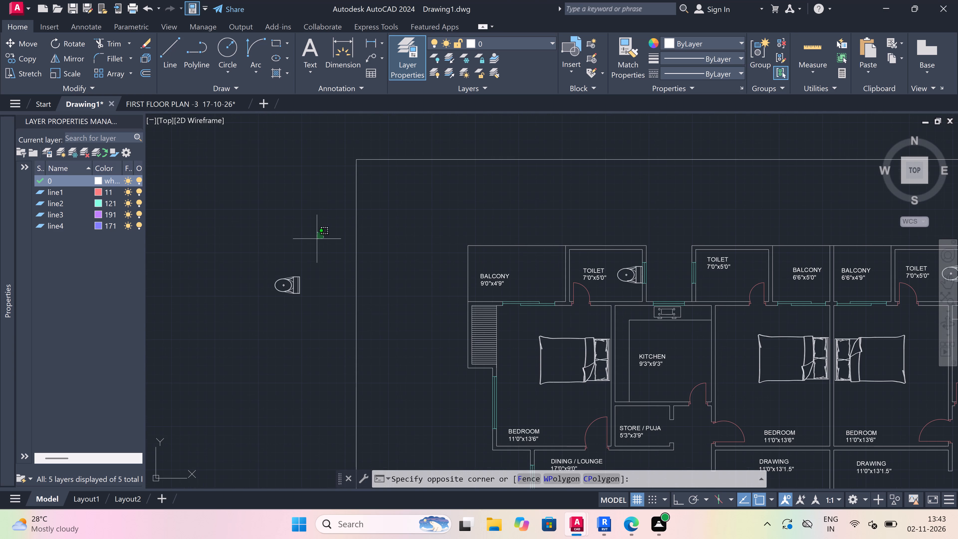
drag(188, 354, 188, 348)
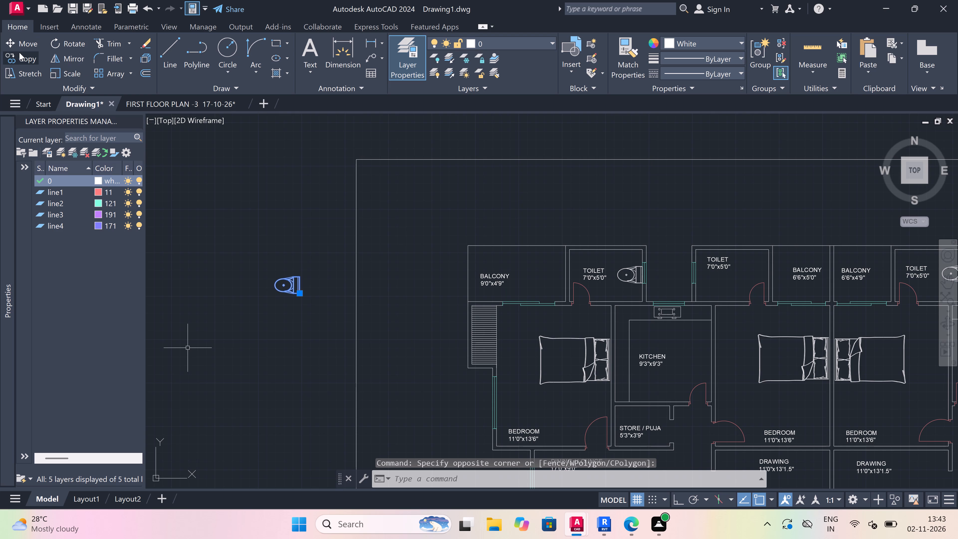
click(25, 54)
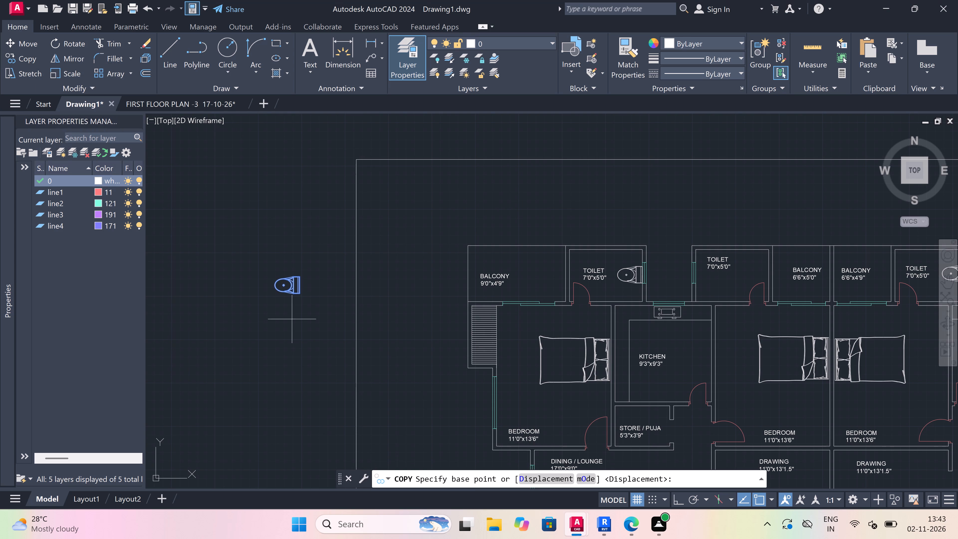
click(302, 284)
scroll(391, 285, down, 2)
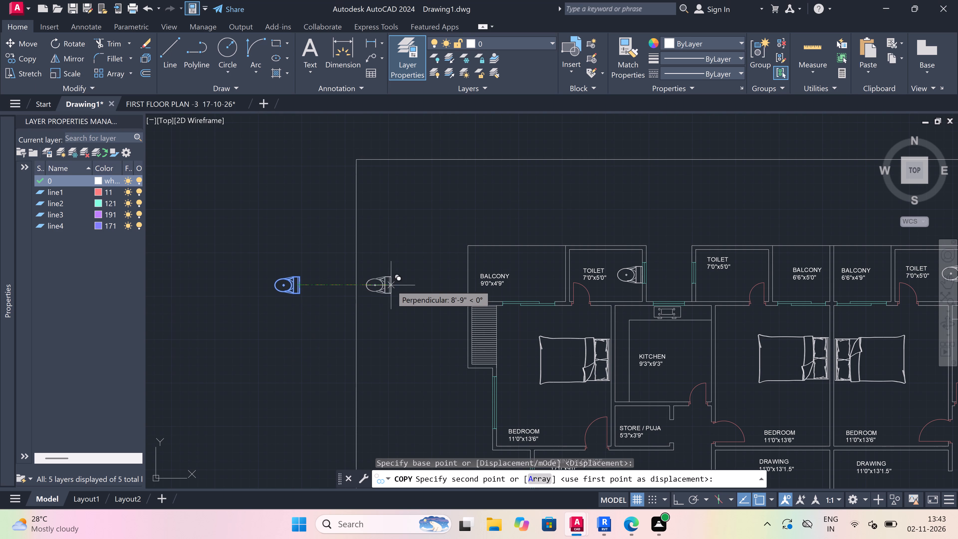
scroll(391, 285, down, 2)
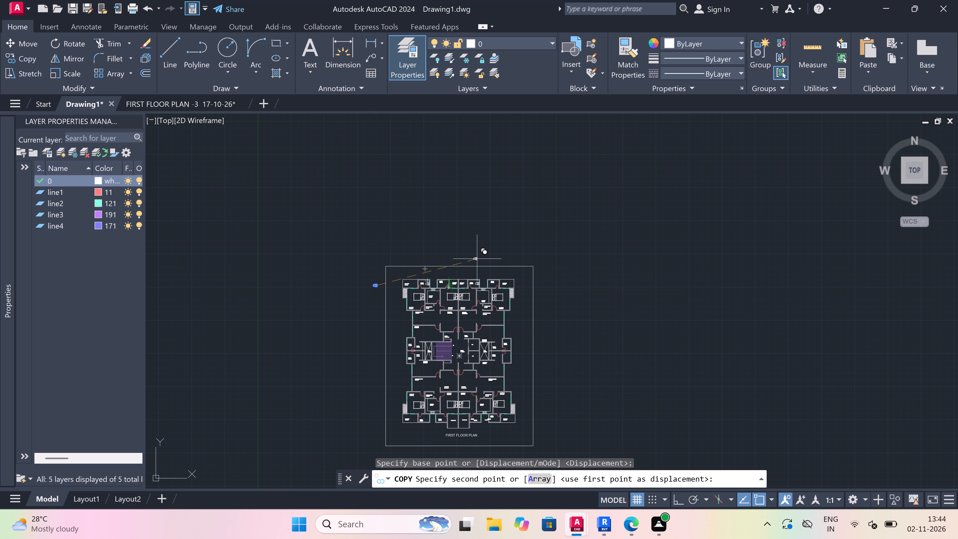
scroll(431, 284, up, 6)
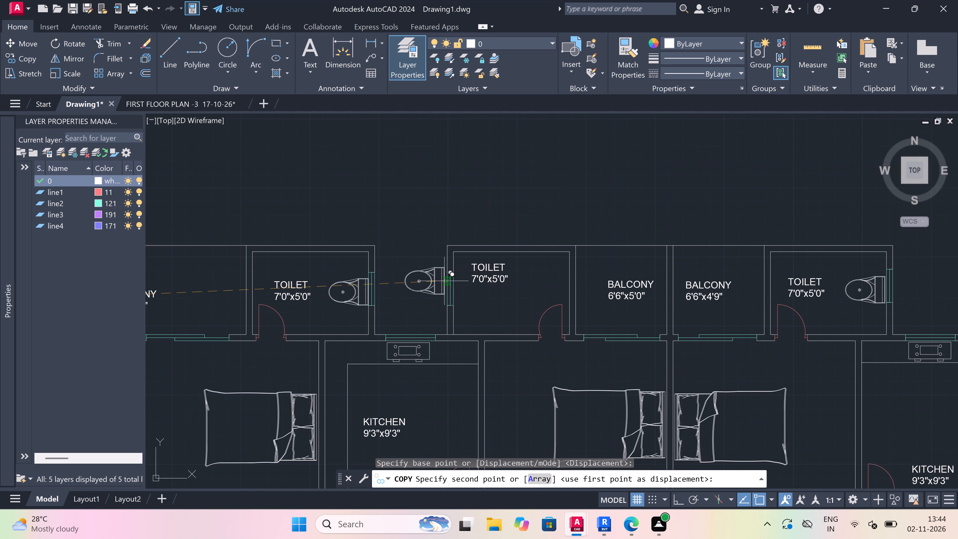
scroll(548, 283, down, 3)
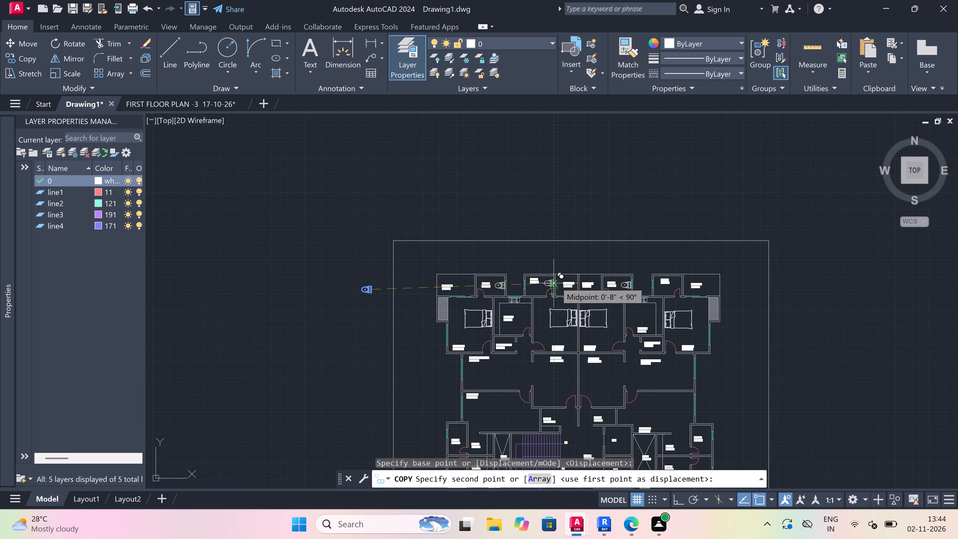
scroll(644, 279, up, 2)
scroll(644, 279, down, 3)
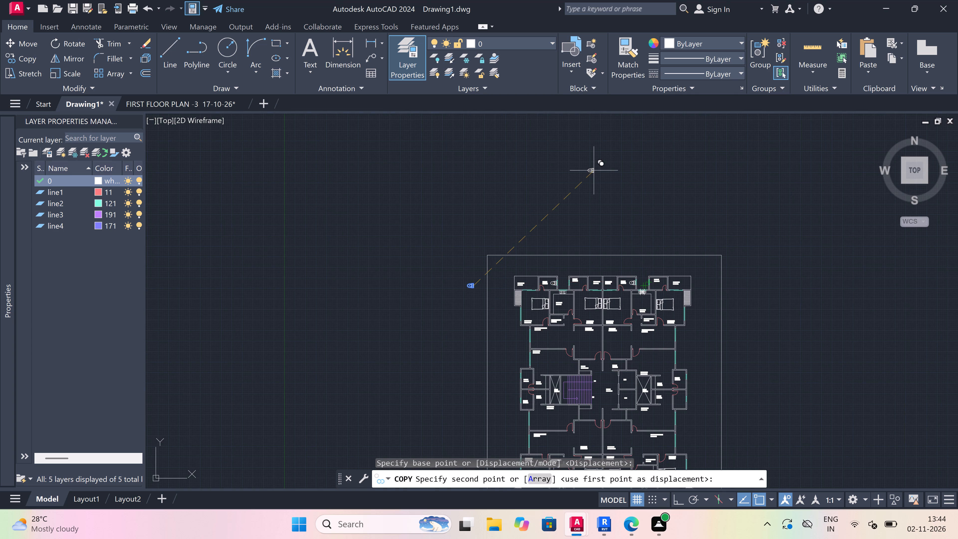
scroll(594, 170, down, 4)
scroll(590, 206, up, 4)
scroll(668, 266, up, 3)
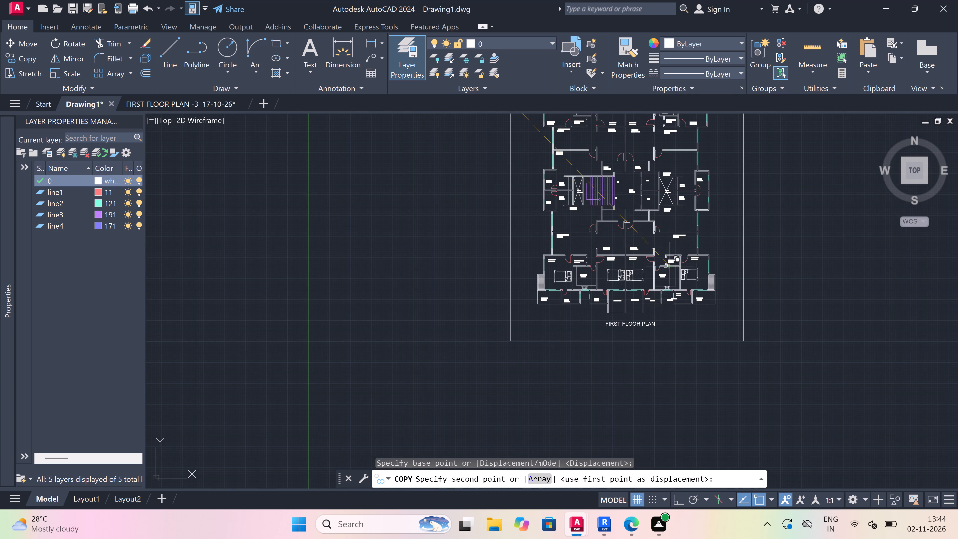
scroll(730, 324, down, 2)
scroll(733, 346, up, 4)
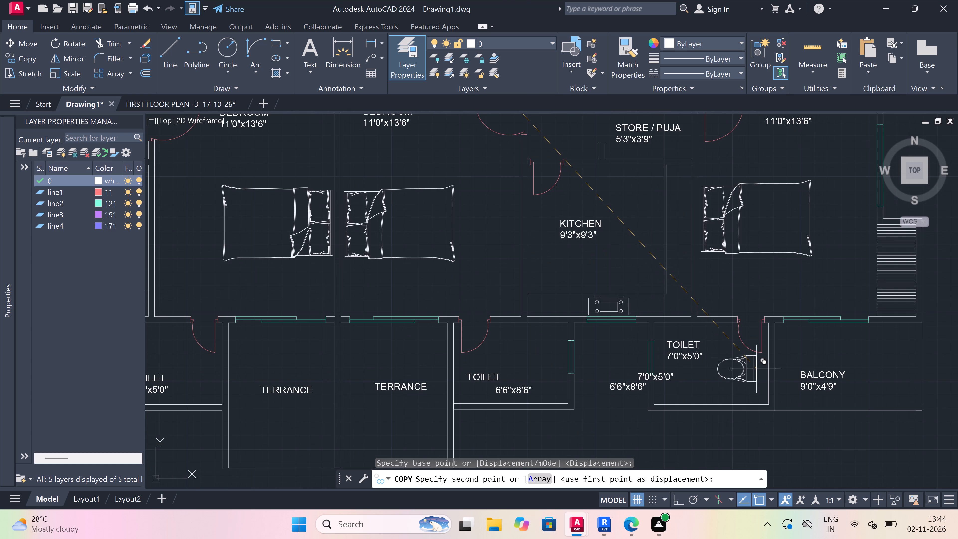
scroll(756, 366, down, 1)
scroll(667, 376, up, 1)
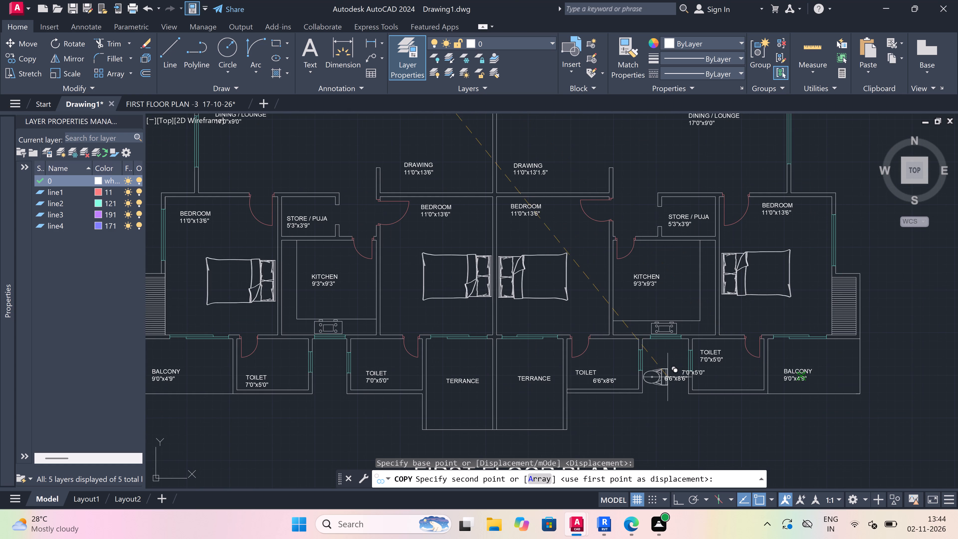
scroll(615, 361, up, 5)
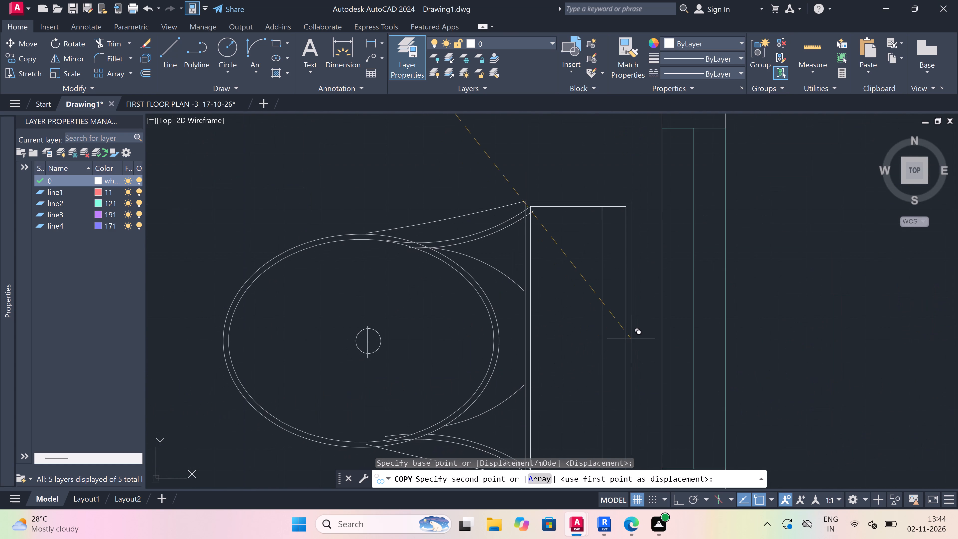
click(652, 323)
scroll(635, 292, down, 5)
key(Escape)
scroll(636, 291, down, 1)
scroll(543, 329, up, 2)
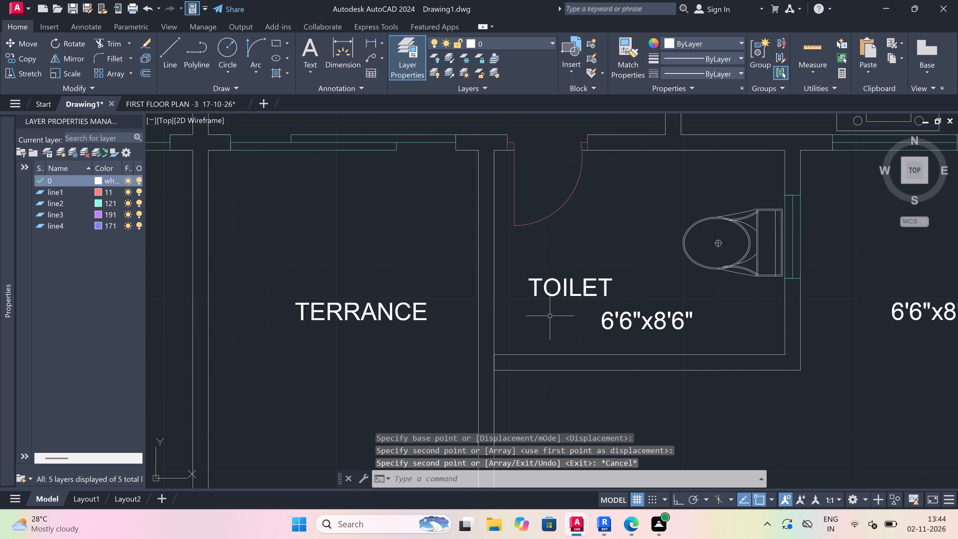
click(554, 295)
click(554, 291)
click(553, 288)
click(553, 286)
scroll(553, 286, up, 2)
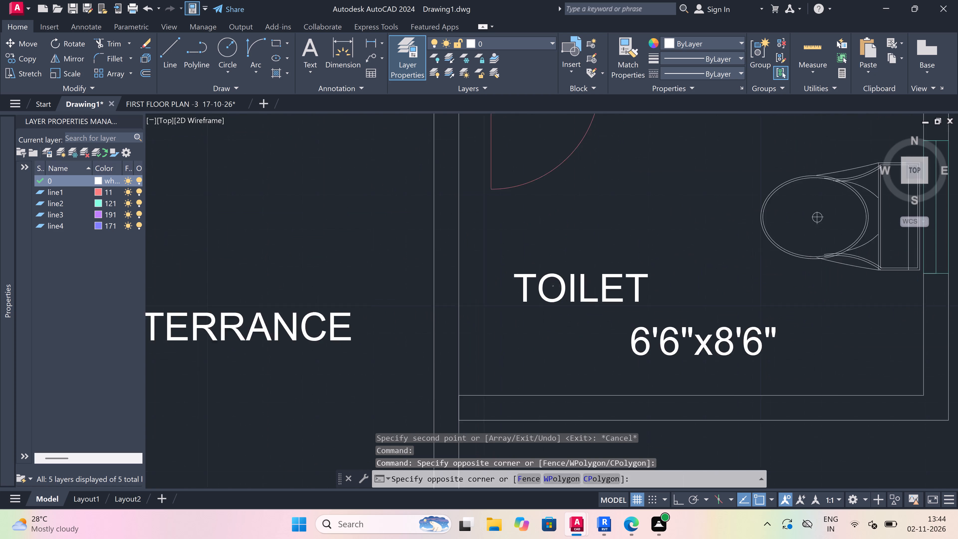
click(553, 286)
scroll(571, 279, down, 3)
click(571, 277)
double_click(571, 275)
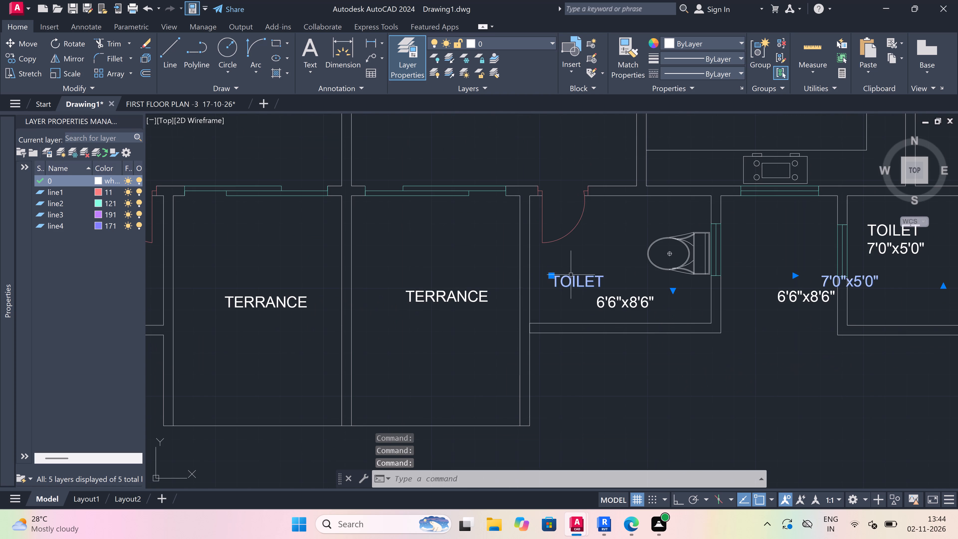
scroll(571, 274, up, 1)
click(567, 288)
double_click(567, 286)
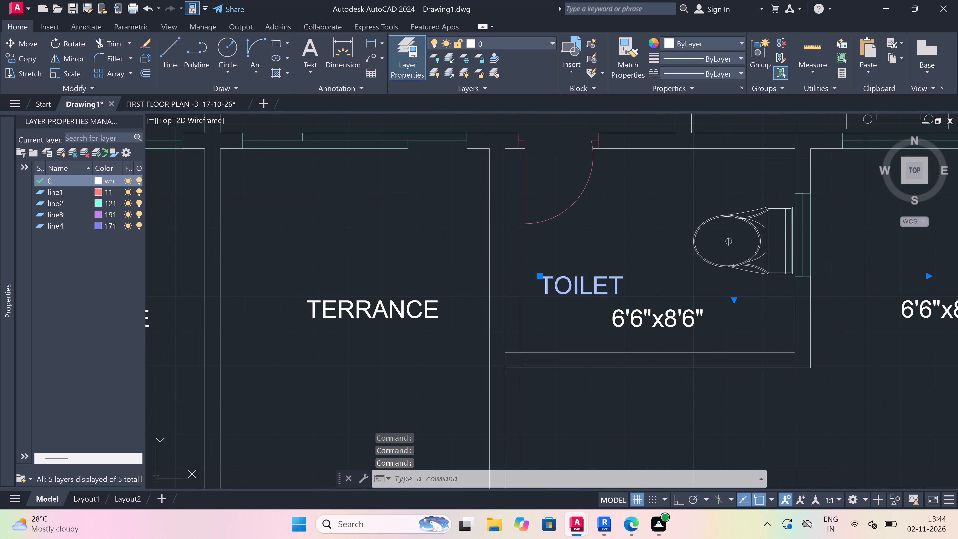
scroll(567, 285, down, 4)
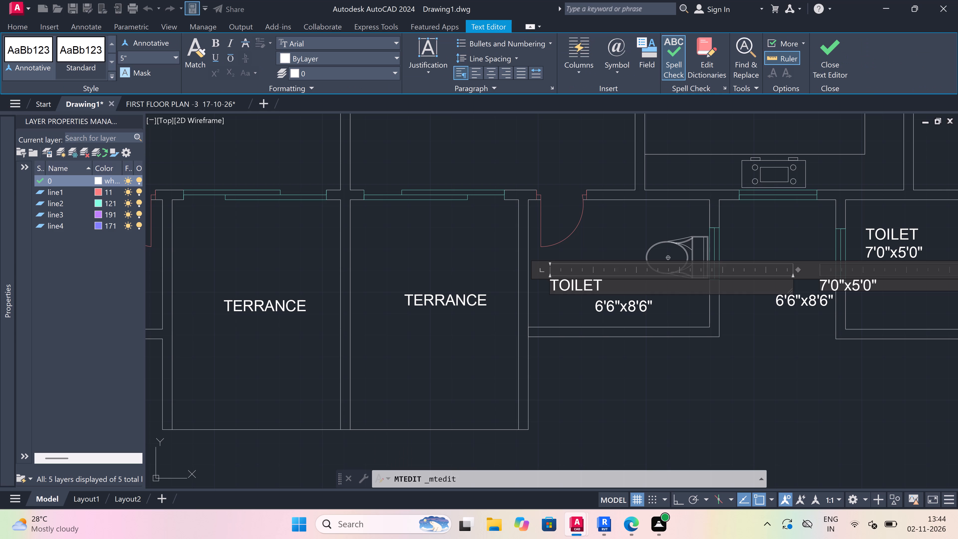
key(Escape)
Erase the text objects holding the lower-right terrace-side toilet's TOILET label, both TERRANCE labels and the stray 7'0"x5'0" and 6'6"x8'6" sizes.
click(556, 283)
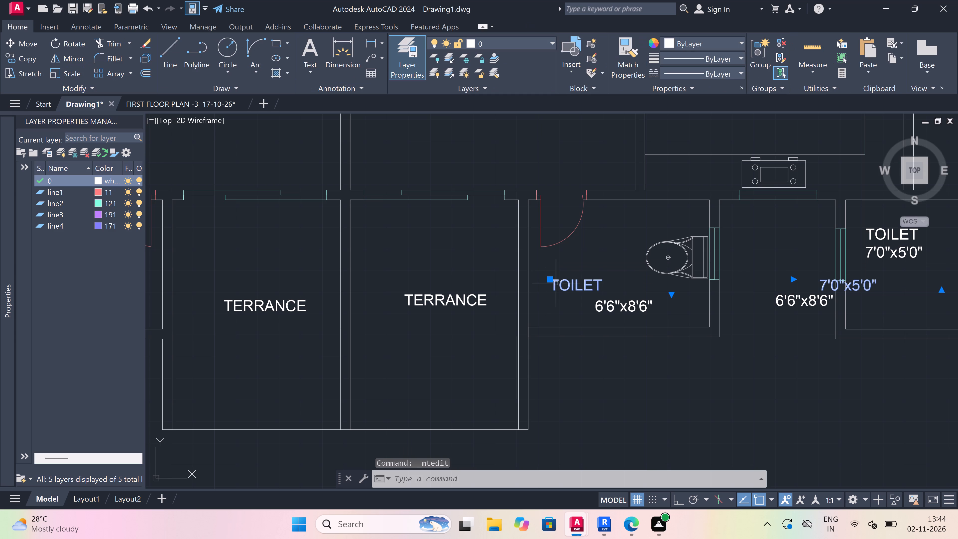
key(Delete)
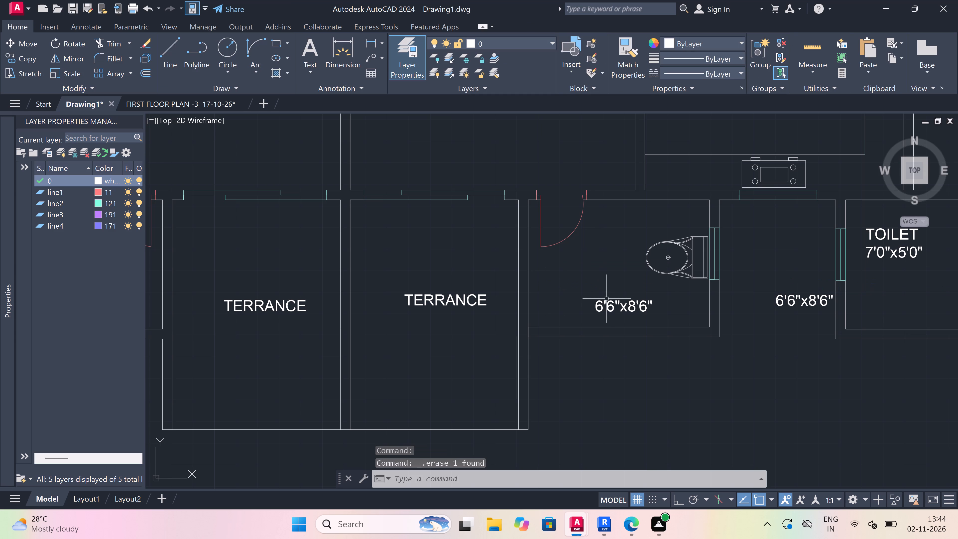
click(607, 308)
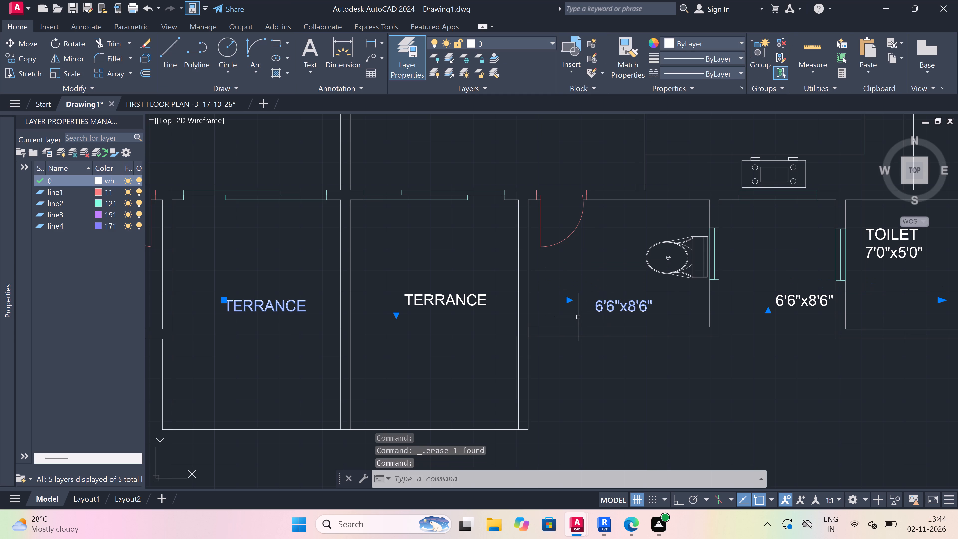
key(Delete)
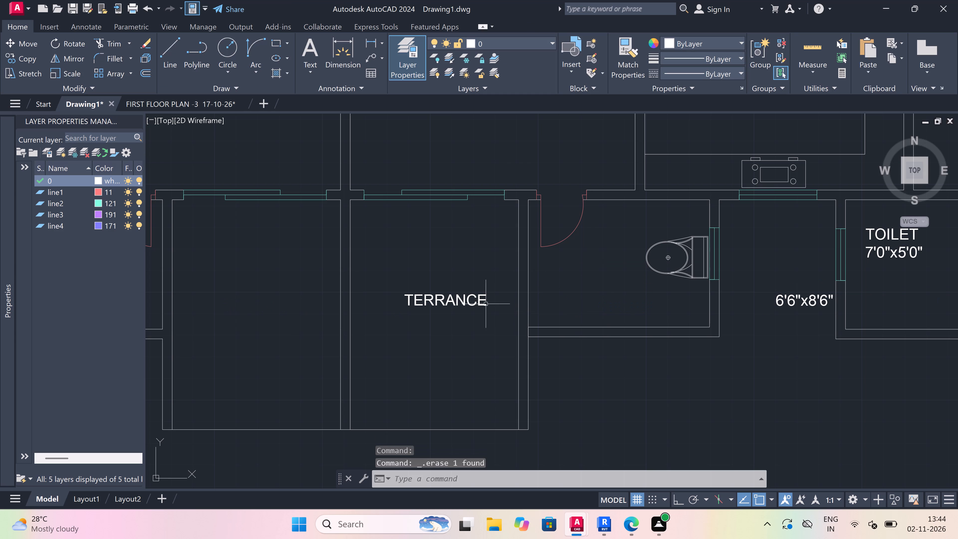
click(469, 300)
key(Delete)
Copy the WC from the lower-right unit's terrace-side toilet to the east window wall of the lower-left unit's balcony-side toilet.
scroll(519, 298, down, 3)
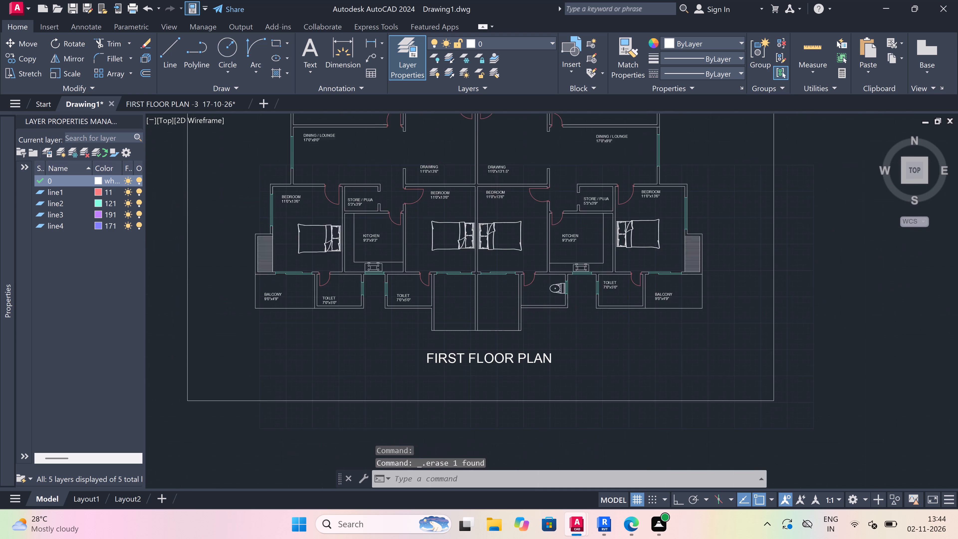
scroll(519, 298, down, 1)
scroll(369, 298, up, 2)
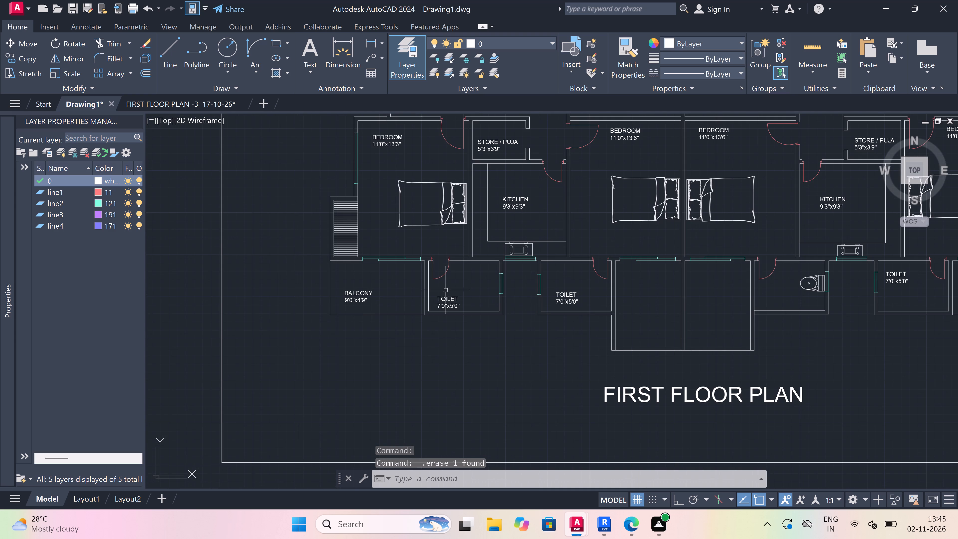
scroll(449, 290, up, 1)
scroll(449, 290, down, 3)
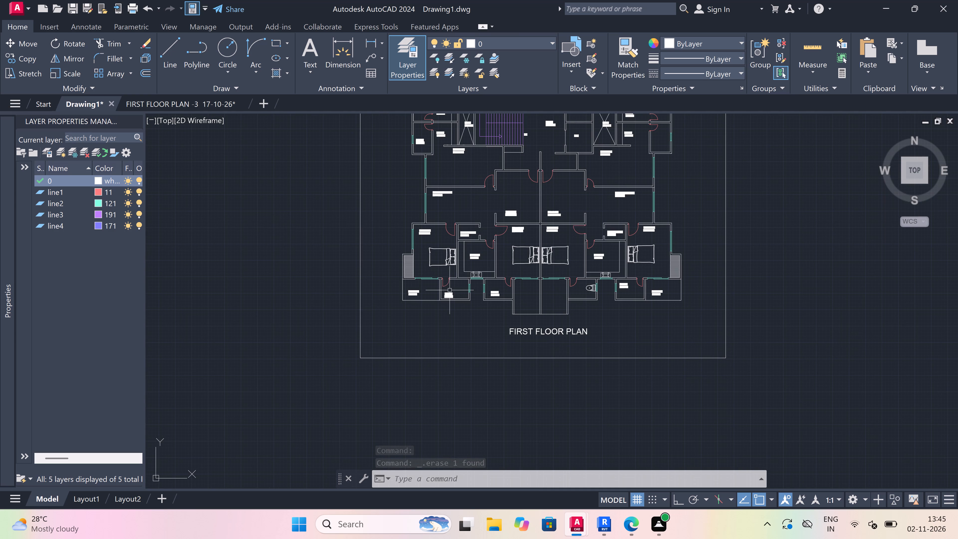
scroll(543, 290, up, 1)
scroll(588, 290, up, 3)
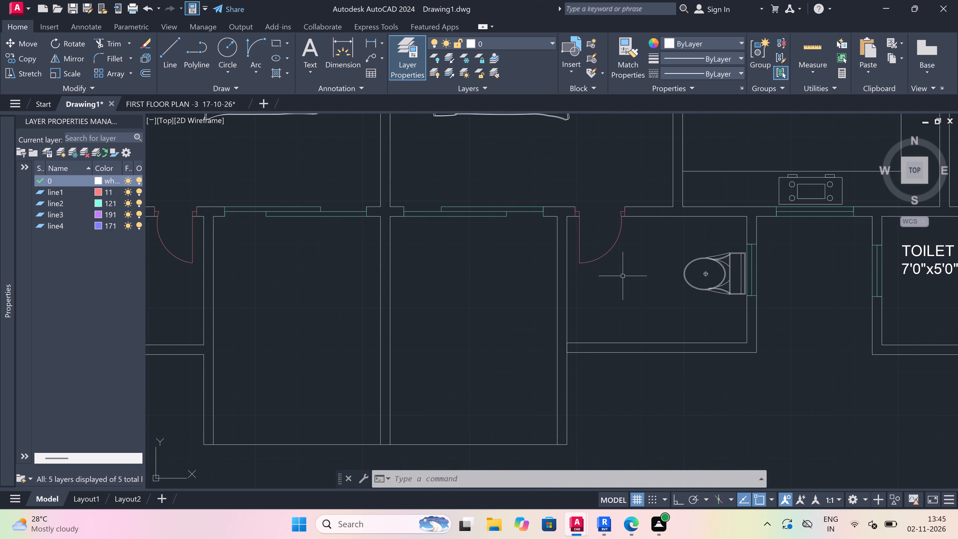
click(736, 259)
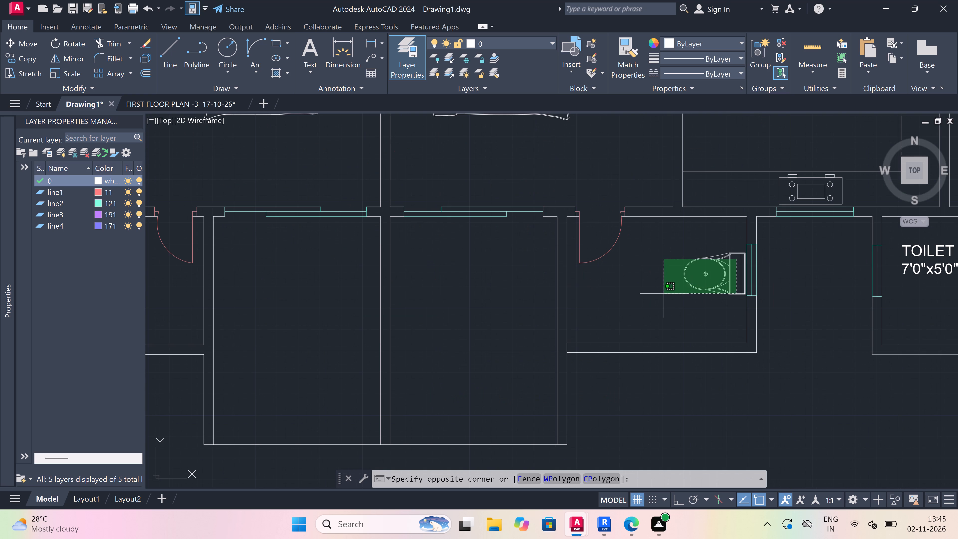
click(664, 294)
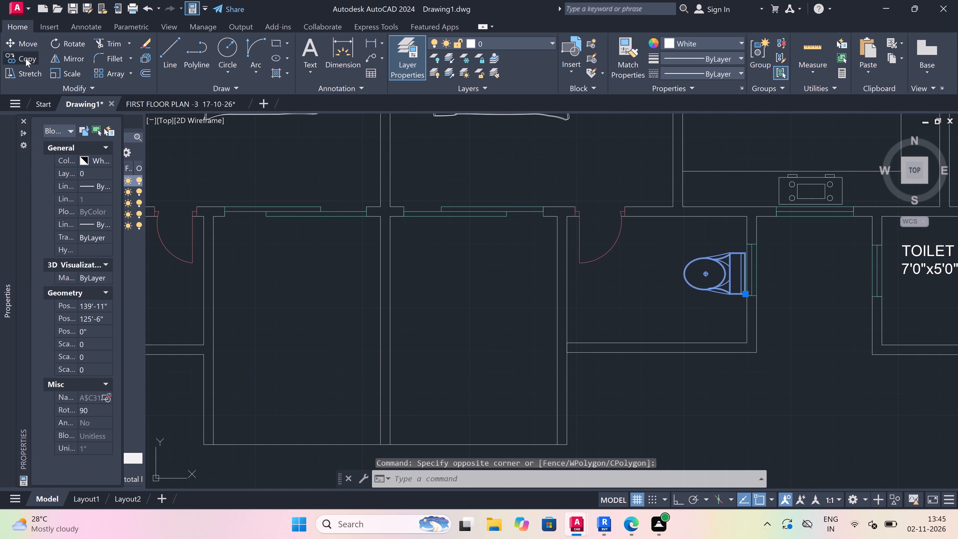
click(25, 58)
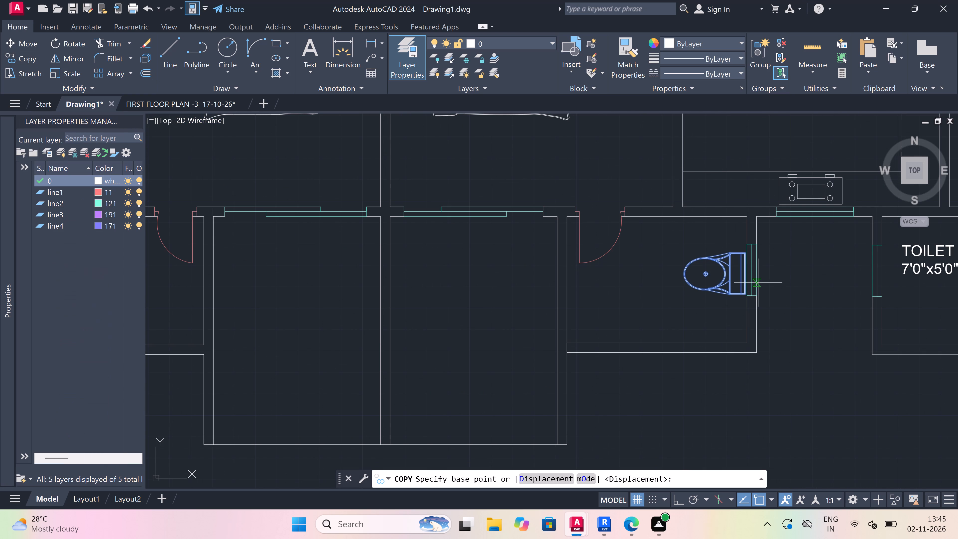
scroll(748, 275, up, 3)
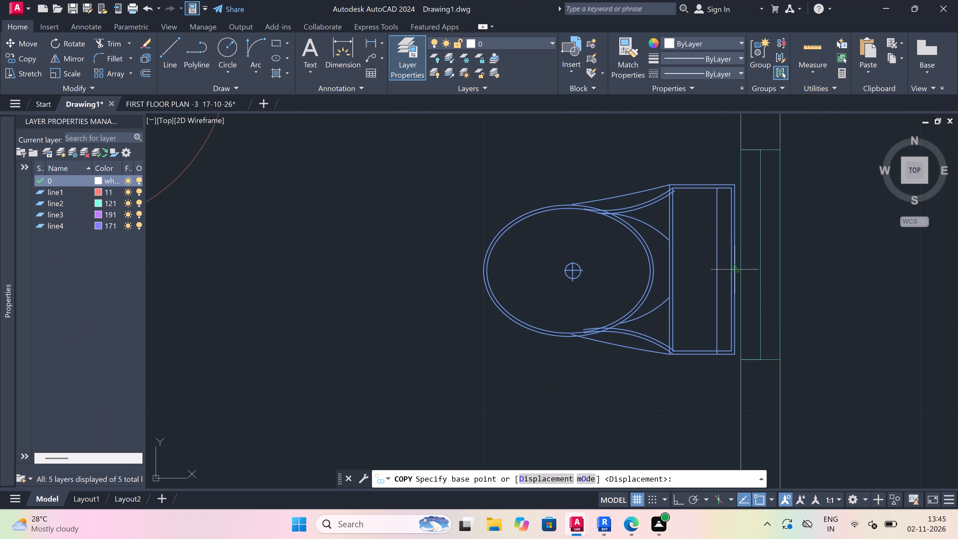
click(733, 267)
scroll(658, 281, down, 9)
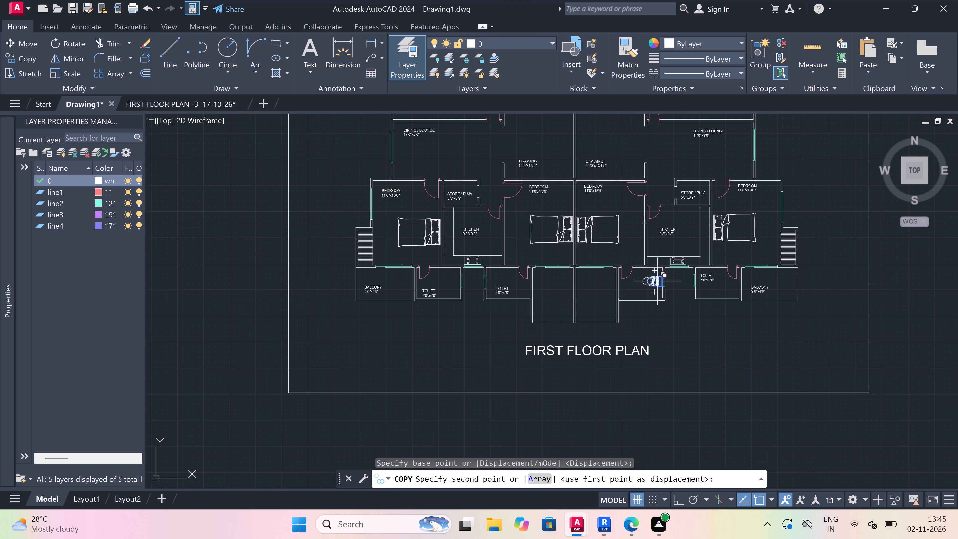
scroll(389, 284, up, 2)
scroll(542, 278, up, 3)
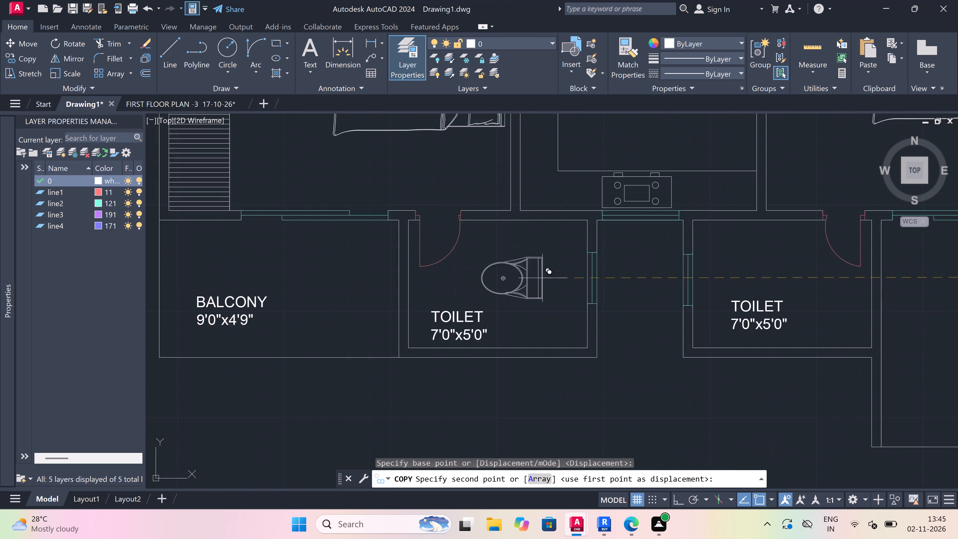
scroll(606, 285, up, 7)
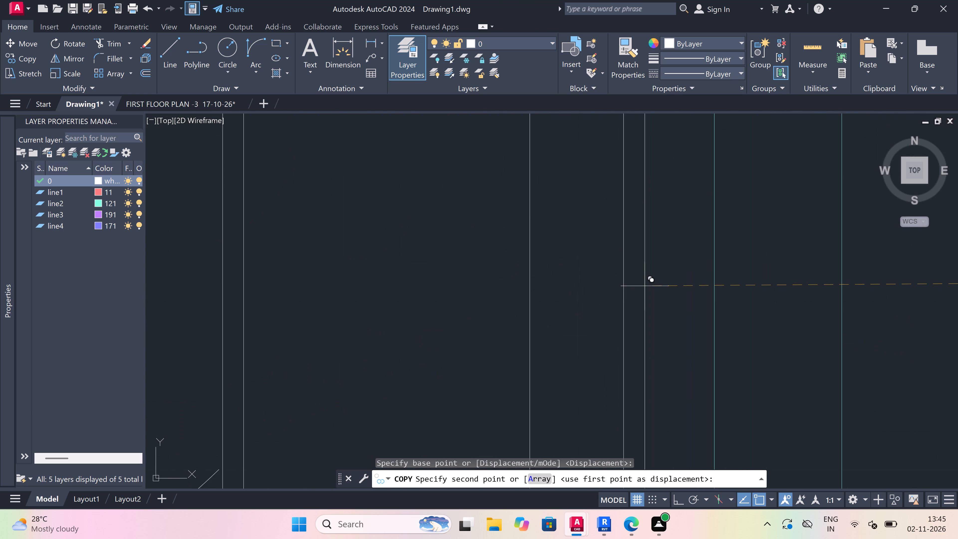
click(686, 288)
scroll(555, 280, down, 5)
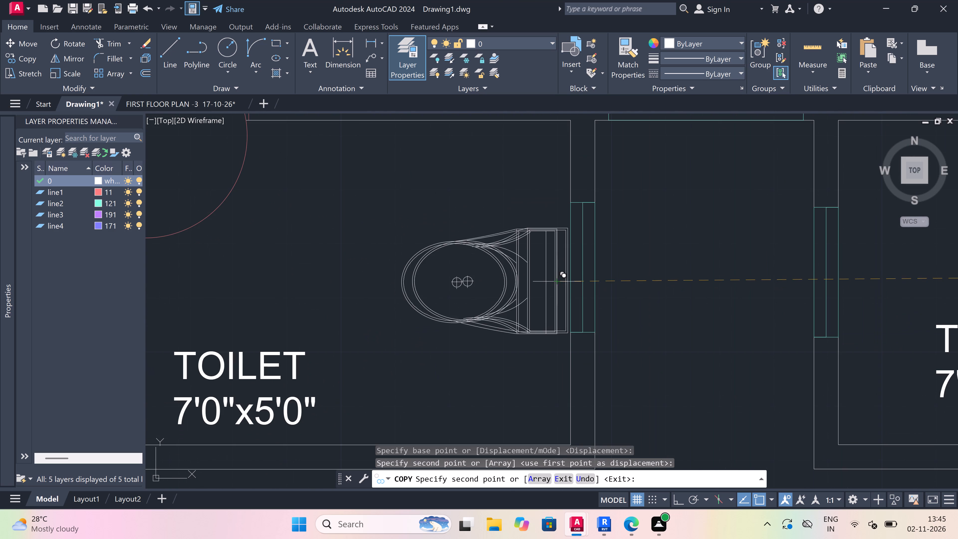
key(Escape)
Rotate the loose WC outside the plan border 180° about its cistern's back-edge midpoint so the bowl faces east.
scroll(558, 272, down, 5)
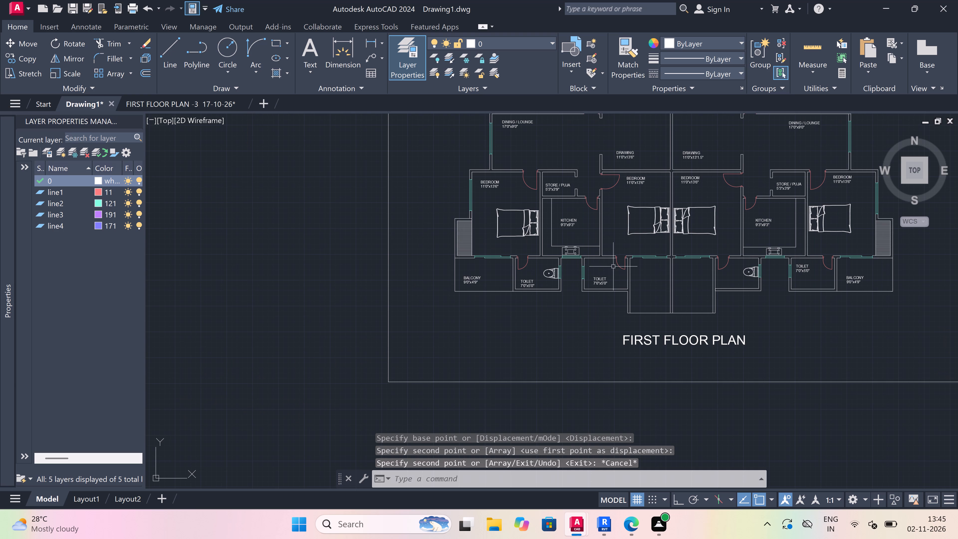
scroll(502, 311, down, 3)
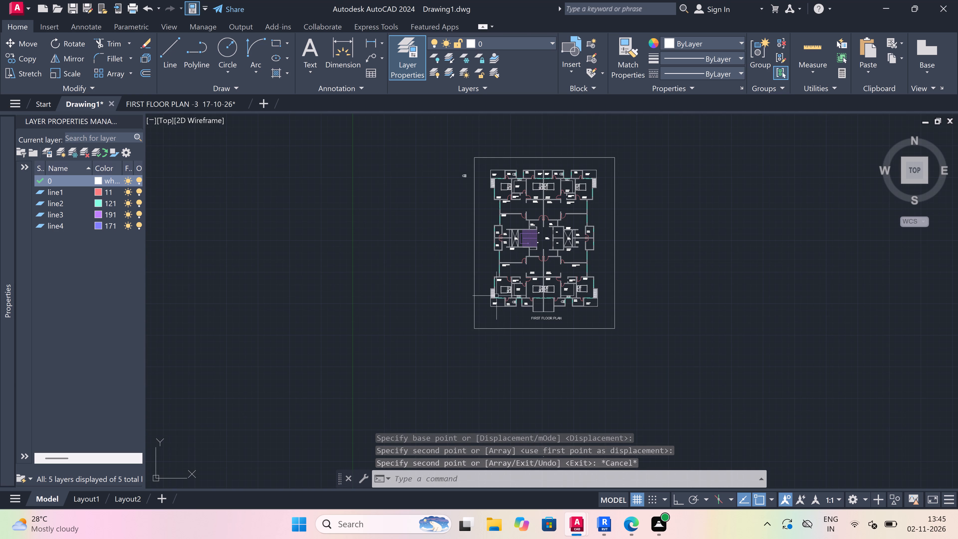
scroll(415, 131, up, 2)
scroll(529, 232, up, 1)
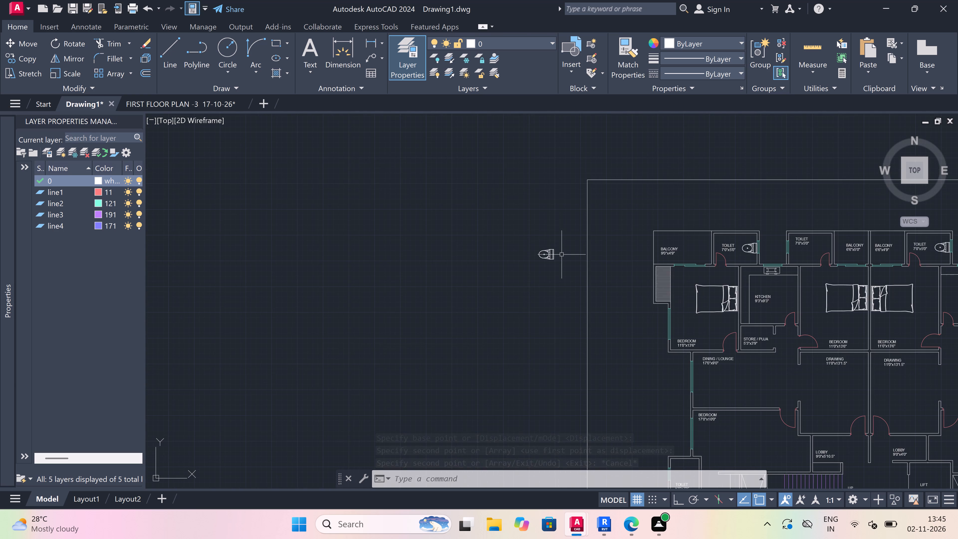
scroll(561, 253, up, 2)
click(556, 235)
click(485, 282)
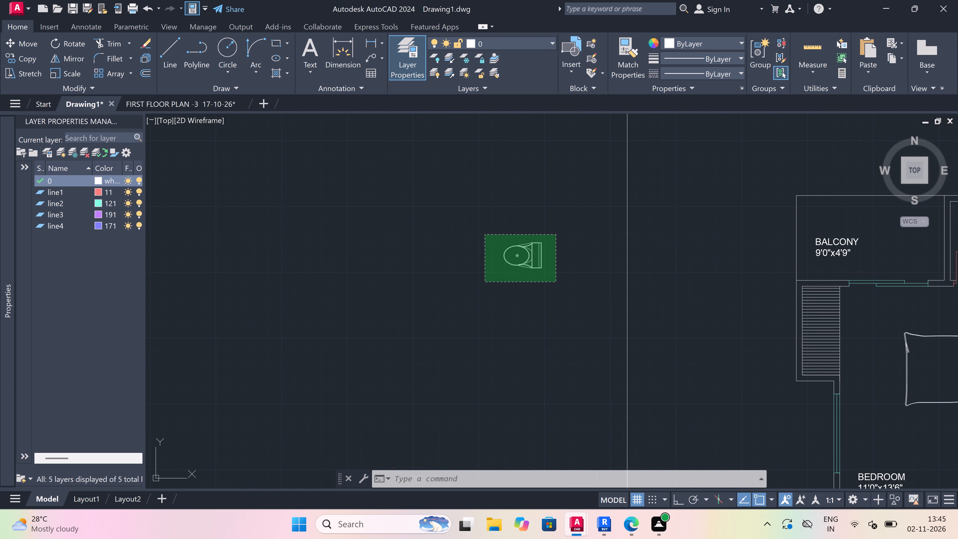
scroll(485, 282, up, 2)
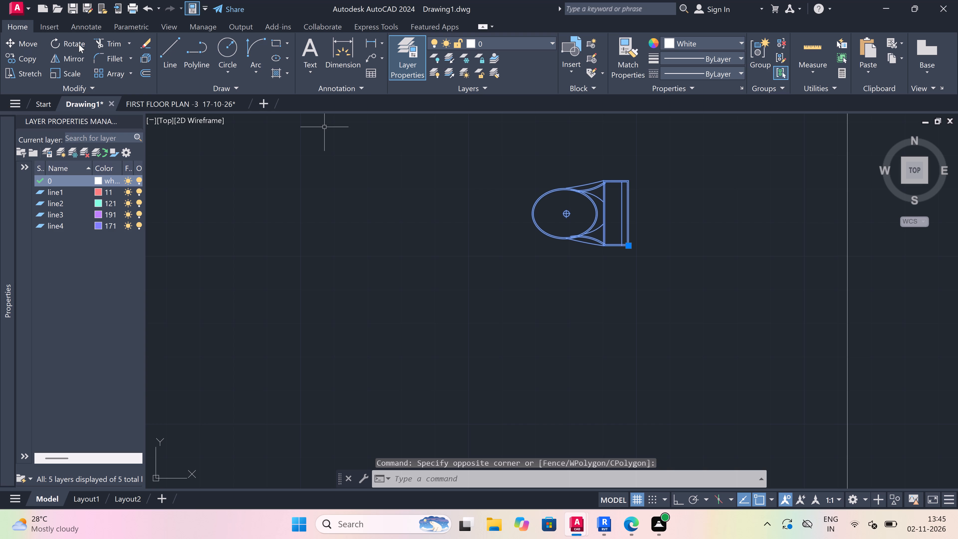
click(78, 44)
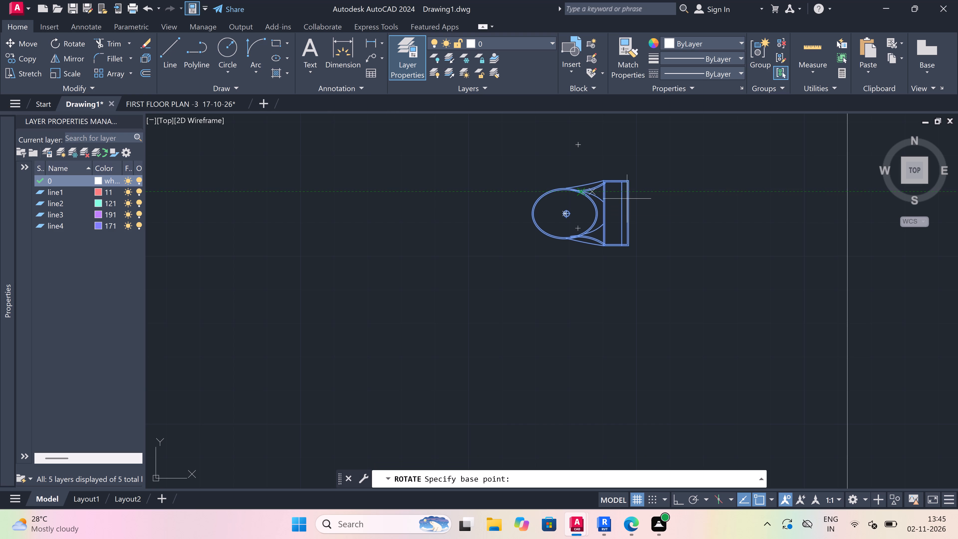
click(628, 210)
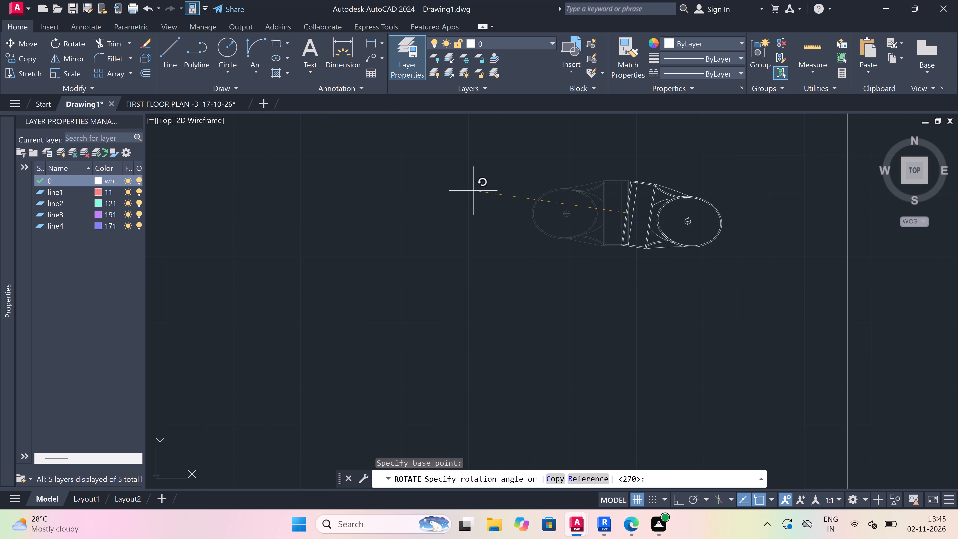
key(F8)
drag(365, 212, 369, 212)
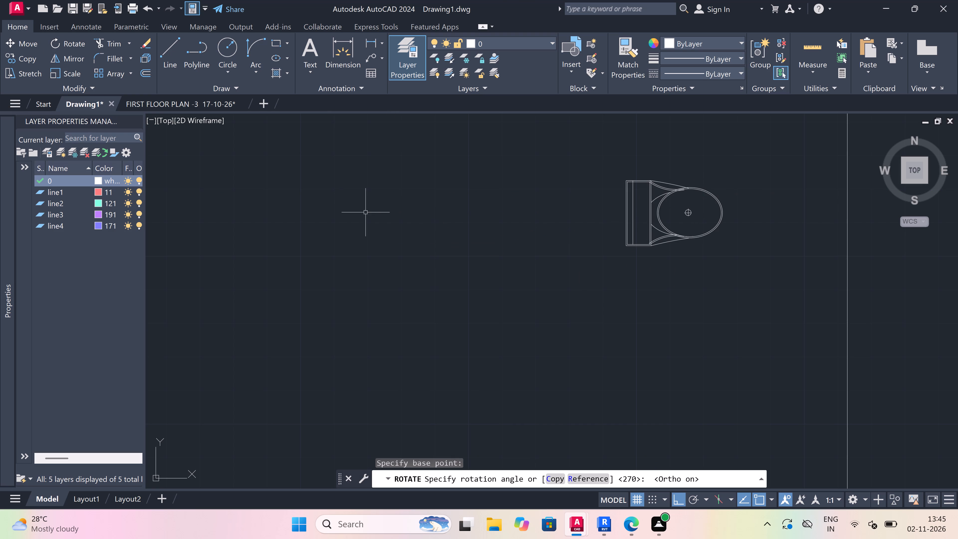
Copy the rotated loose WC by its cistern's back-edge midpoint to the west window wall of the lower-left unit's terrace-side toilet.
click(673, 166)
click(583, 273)
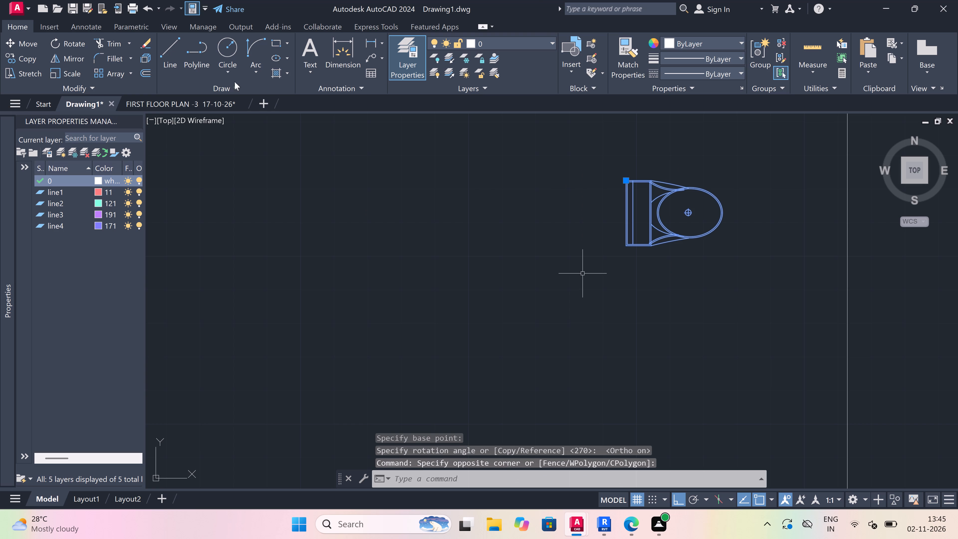
click(20, 54)
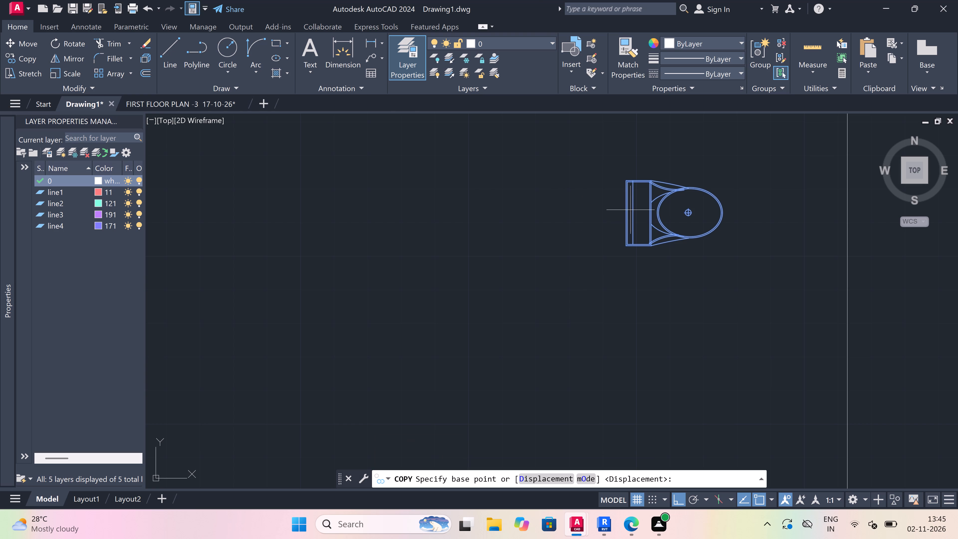
click(623, 209)
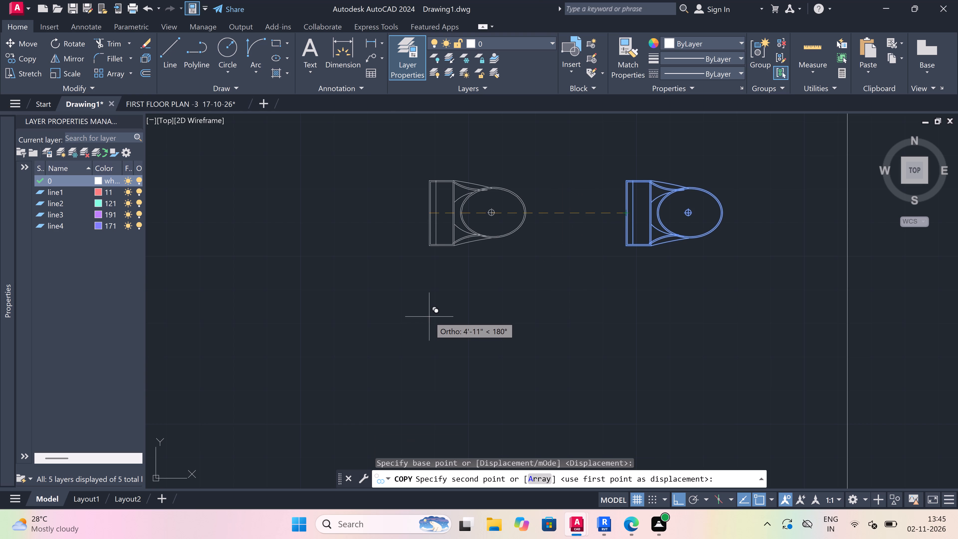
key(F8)
scroll(429, 291, down, 6)
scroll(465, 310, down, 3)
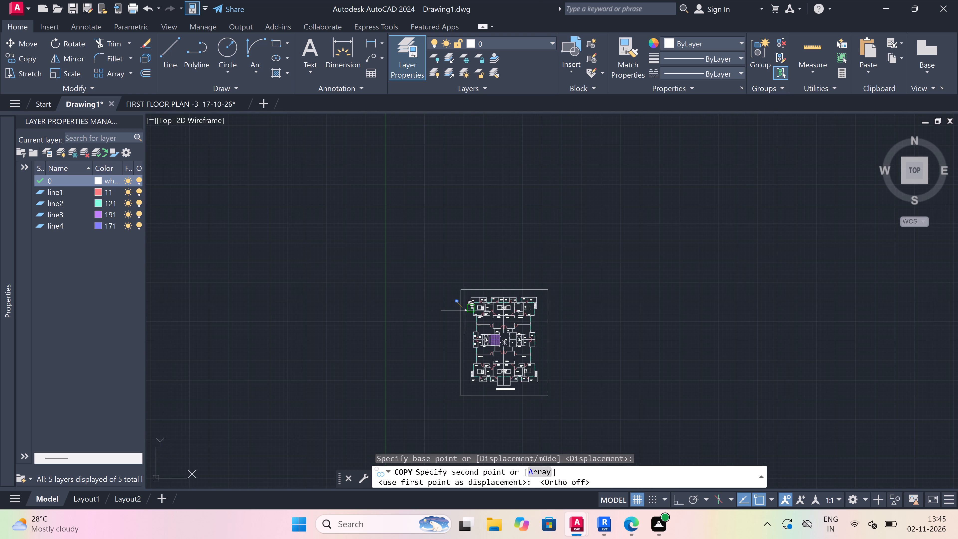
scroll(472, 389, up, 4)
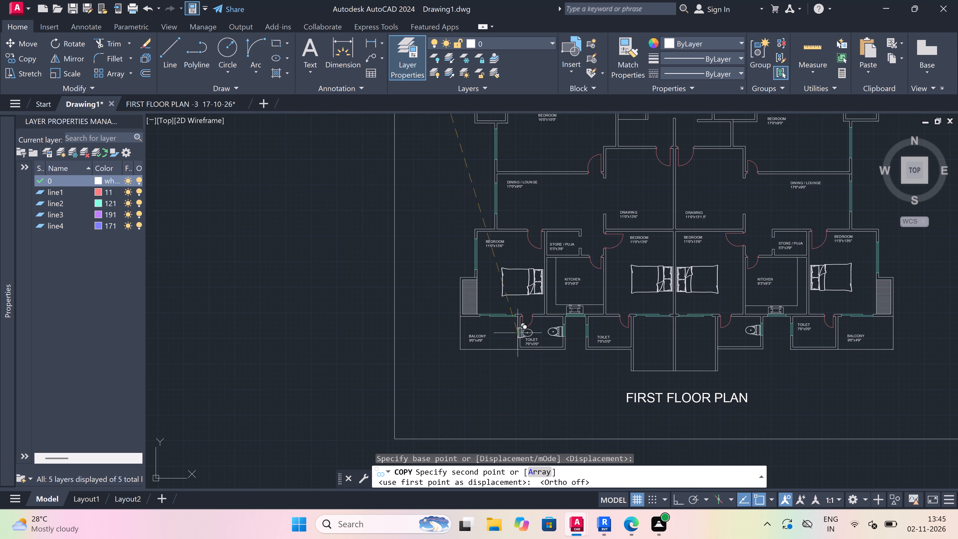
scroll(589, 331, up, 9)
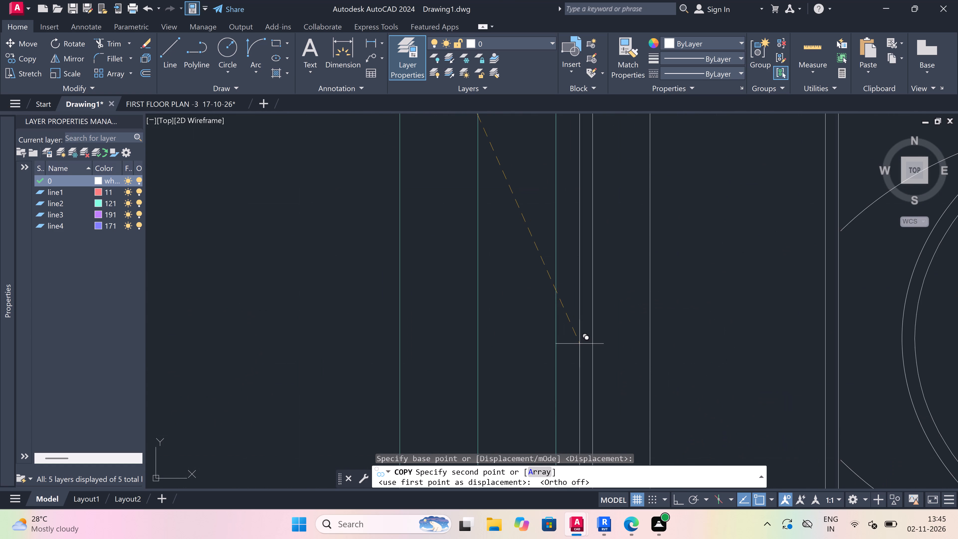
click(580, 338)
Place another copy of the rotated WC against the west window wall of the lower-right unit's balcony-side toilet.
scroll(469, 321, down, 13)
scroll(500, 328, up, 2)
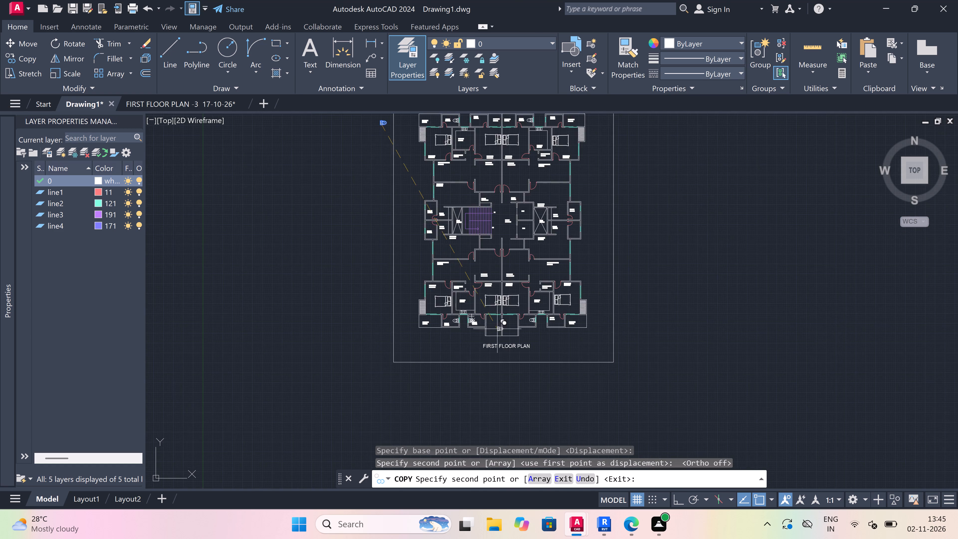
scroll(499, 329, up, 2)
scroll(702, 300, up, 4)
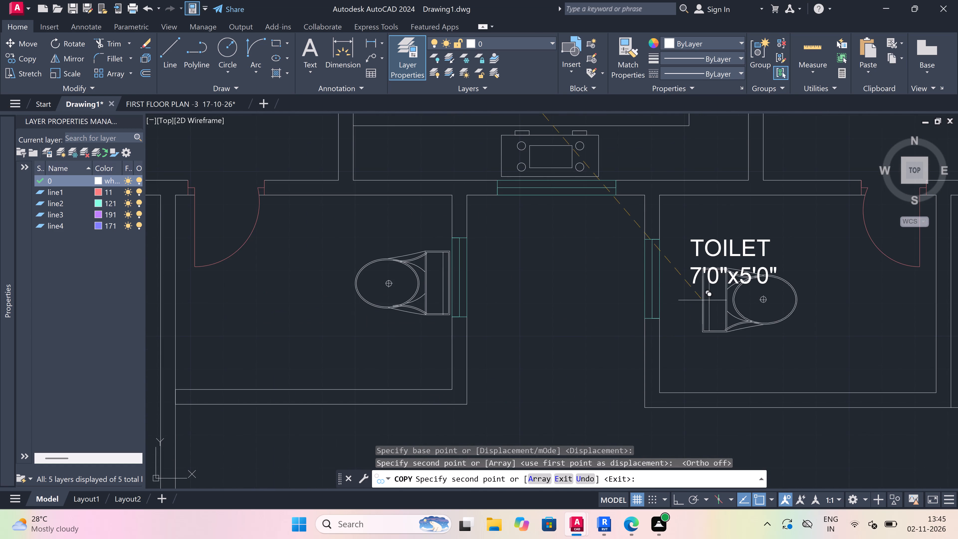
scroll(663, 320, up, 6)
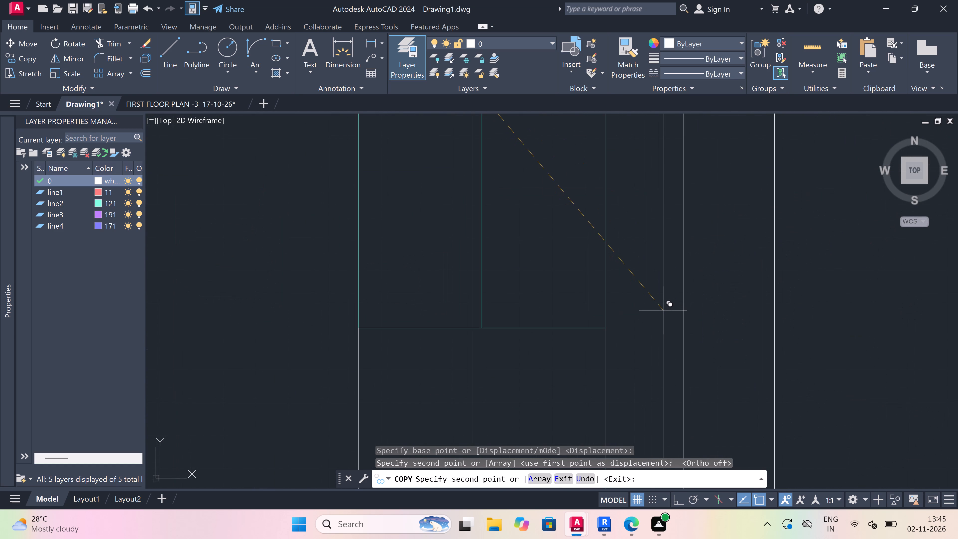
click(648, 318)
scroll(581, 331, down, 5)
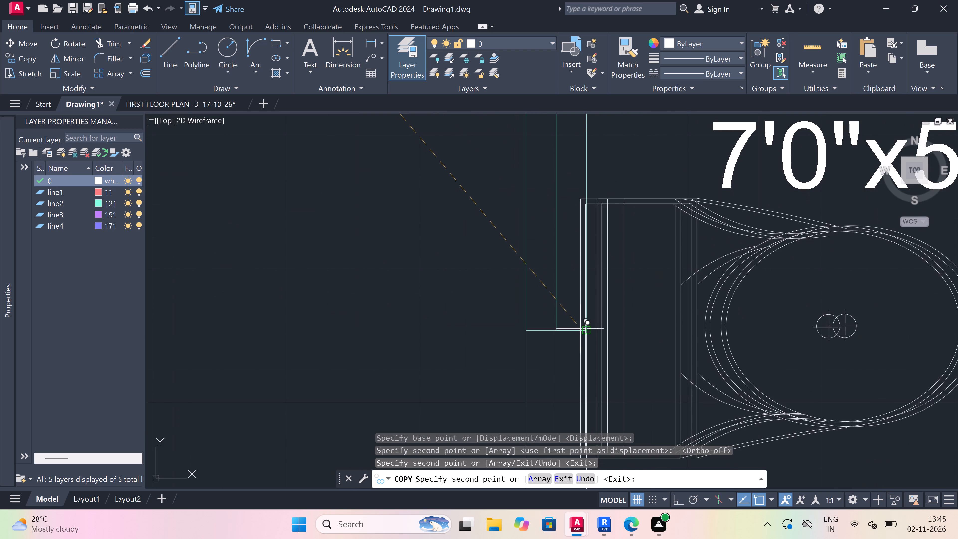
key(Escape)
Move the TOILET 7'0"x5'0" label in the lower-right unit's balcony-side toilet north, clear of the WC.
scroll(580, 326, down, 8)
scroll(586, 315, up, 3)
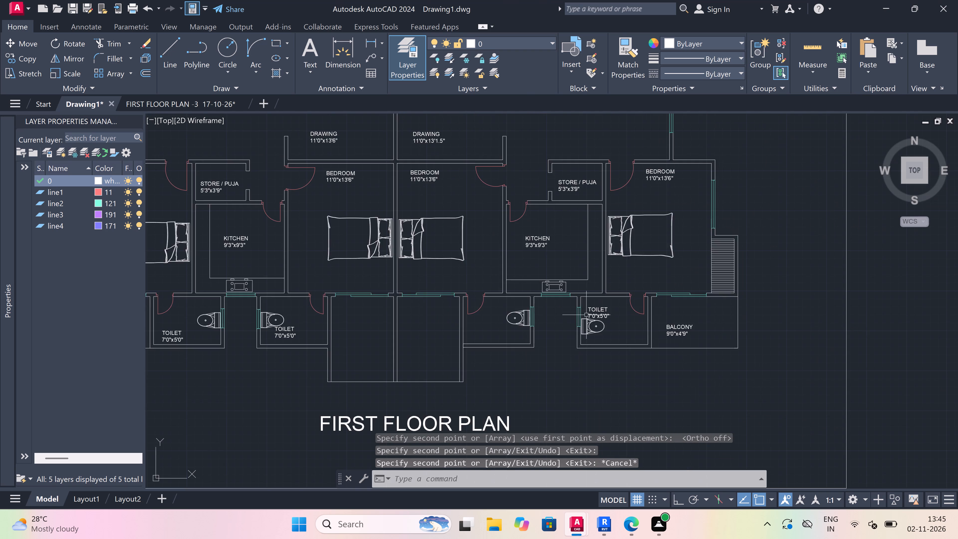
scroll(604, 289, up, 1)
click(604, 282)
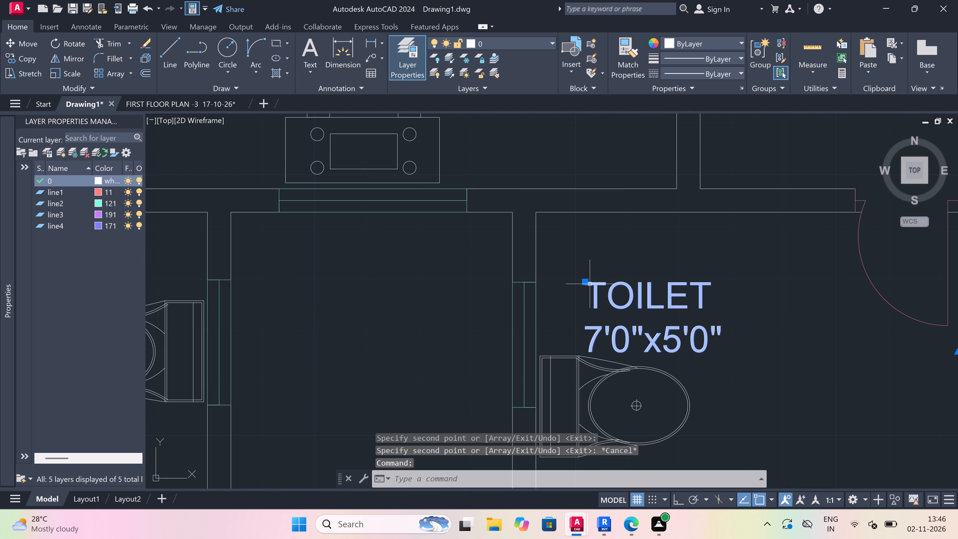
drag(584, 279, 584, 276)
click(595, 233)
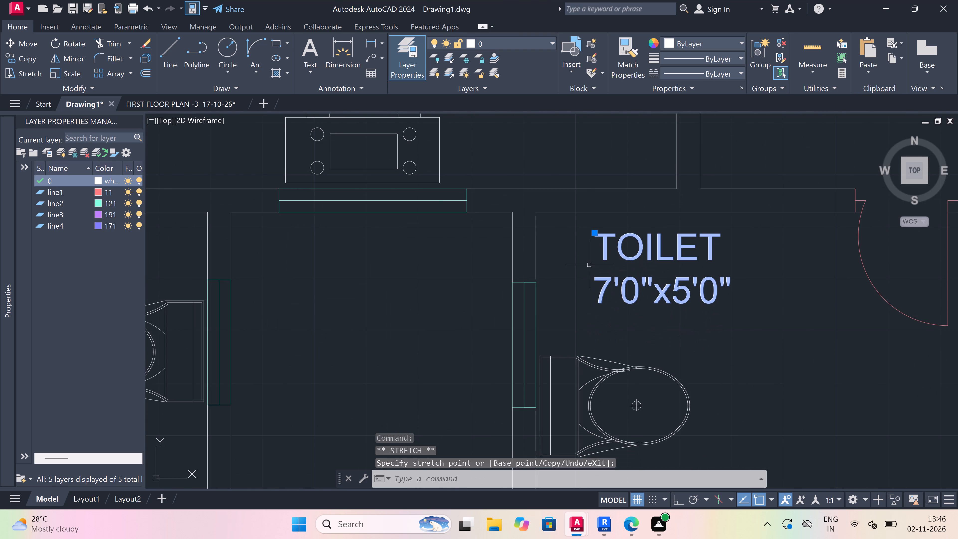
key(Escape)
Move the TOILET 7'0"x5'0" label in the lower-left unit's terrace-side toilet east, clear of the WC.
scroll(590, 265, down, 8)
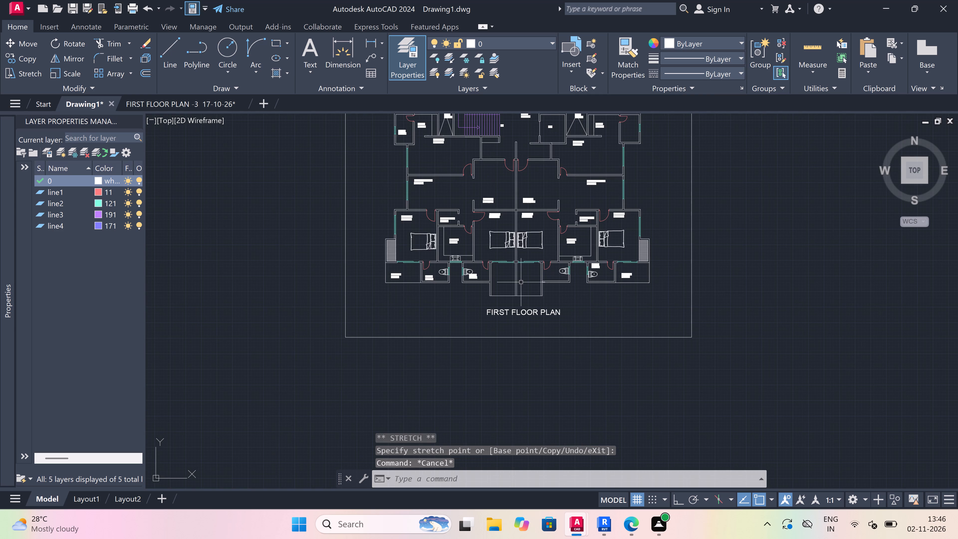
scroll(507, 281, up, 2)
scroll(408, 264, up, 2)
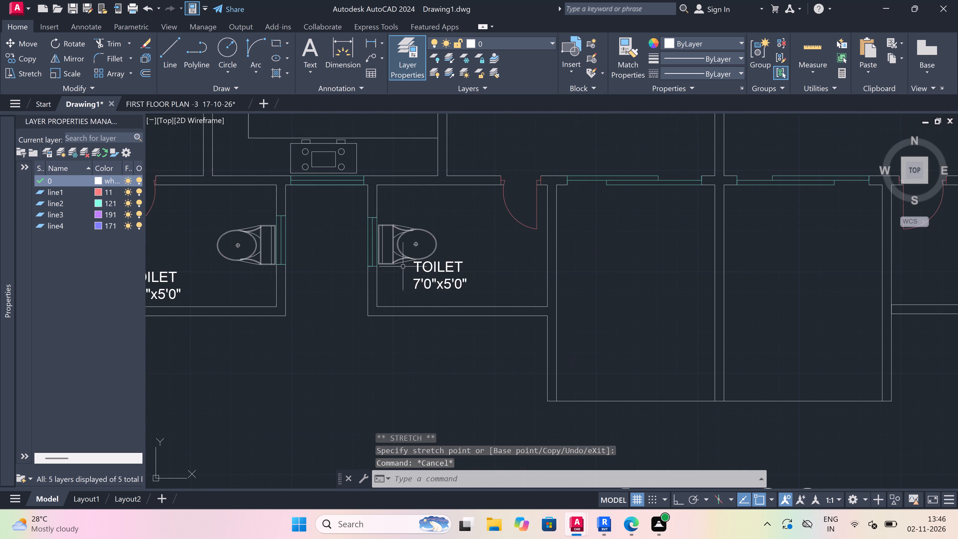
scroll(403, 266, up, 2)
click(440, 261)
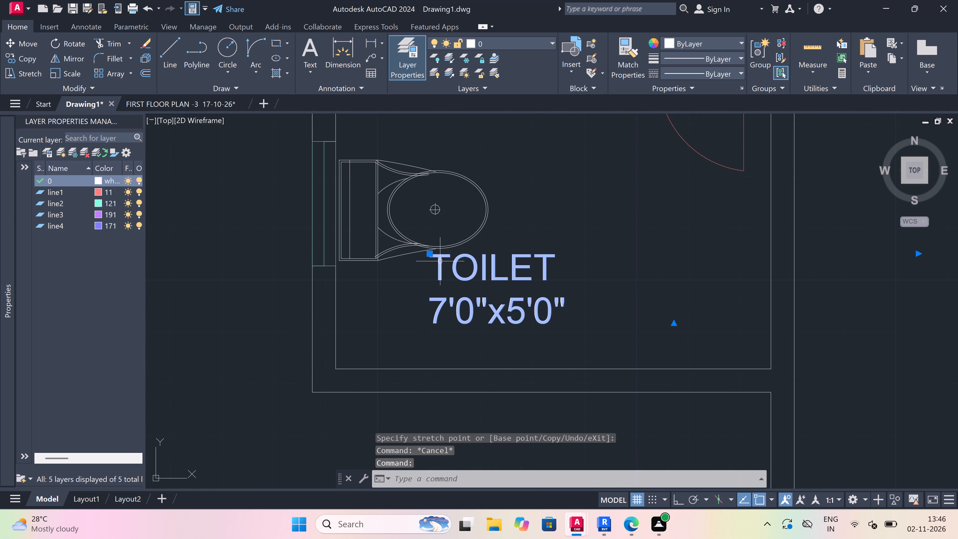
click(429, 250)
key(Escape)
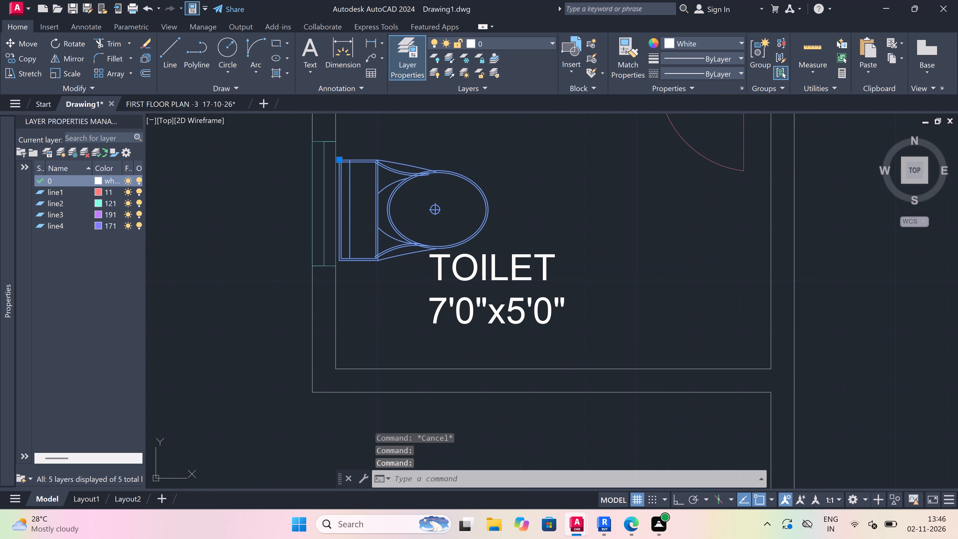
click(473, 279)
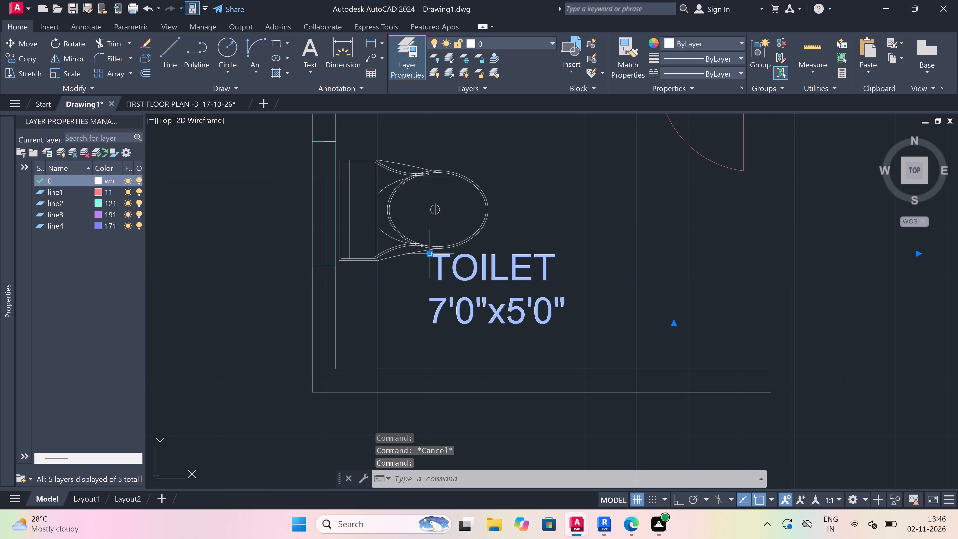
click(432, 254)
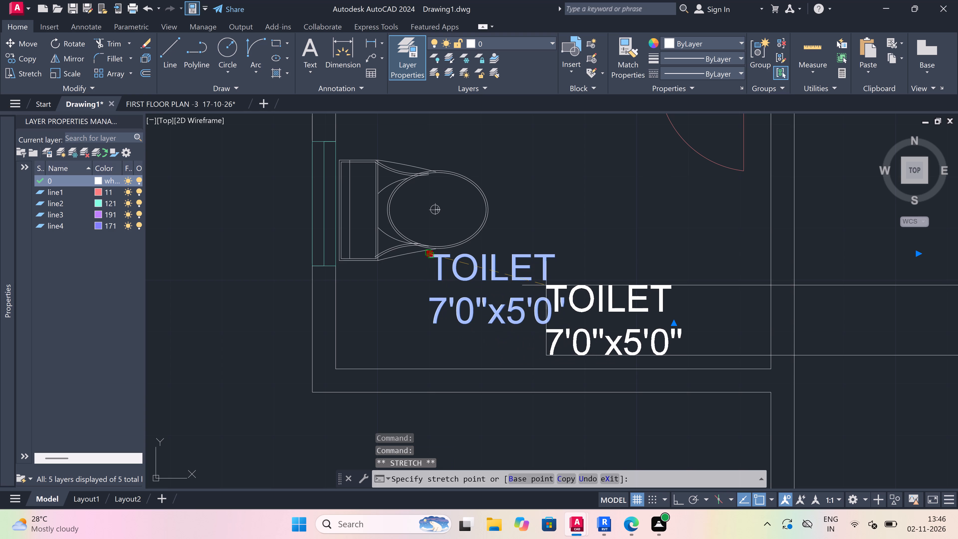
click(553, 278)
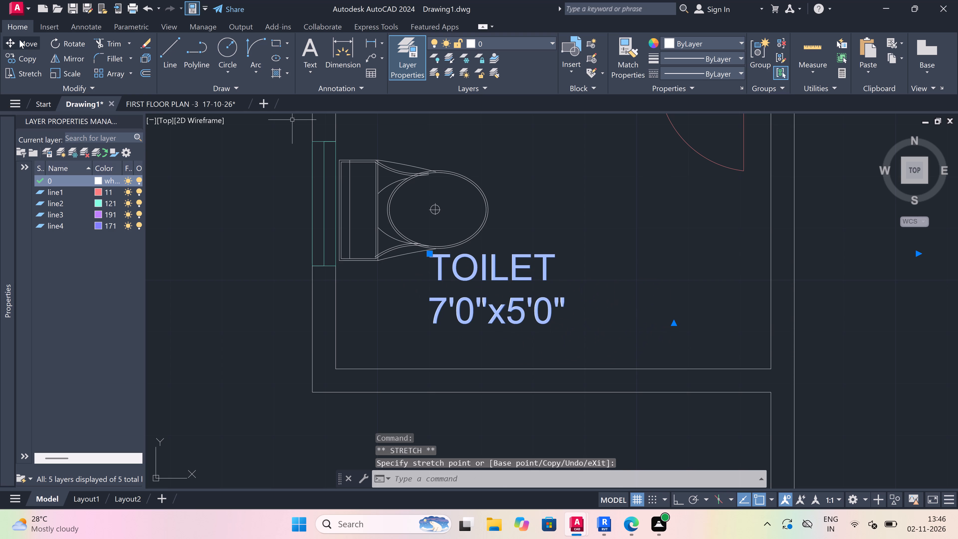
drag(20, 40, 33, 43)
drag(465, 256, 468, 257)
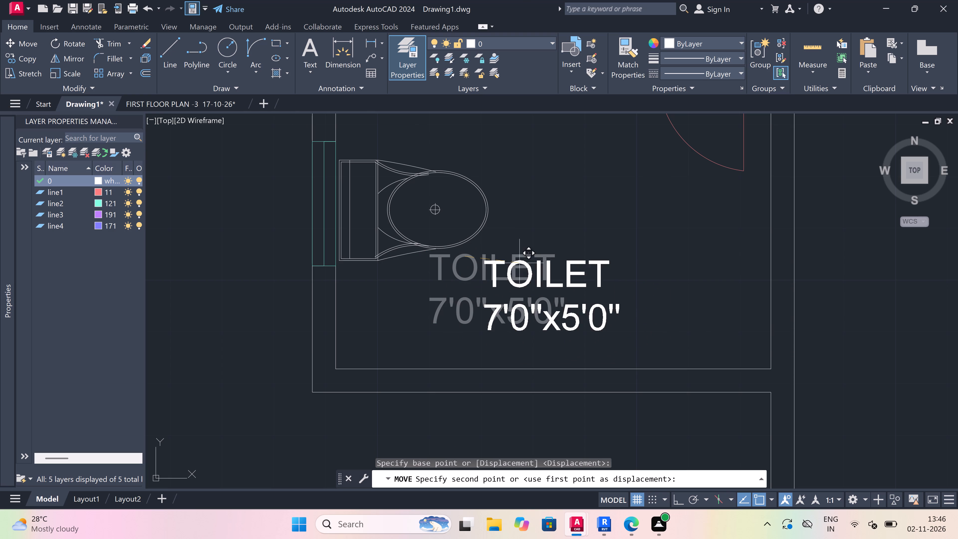
click(624, 267)
key(Escape)
Start a multiline text label for the unlabelled terrace just east of the lower-left unit's toilet.
scroll(417, 273, down, 2)
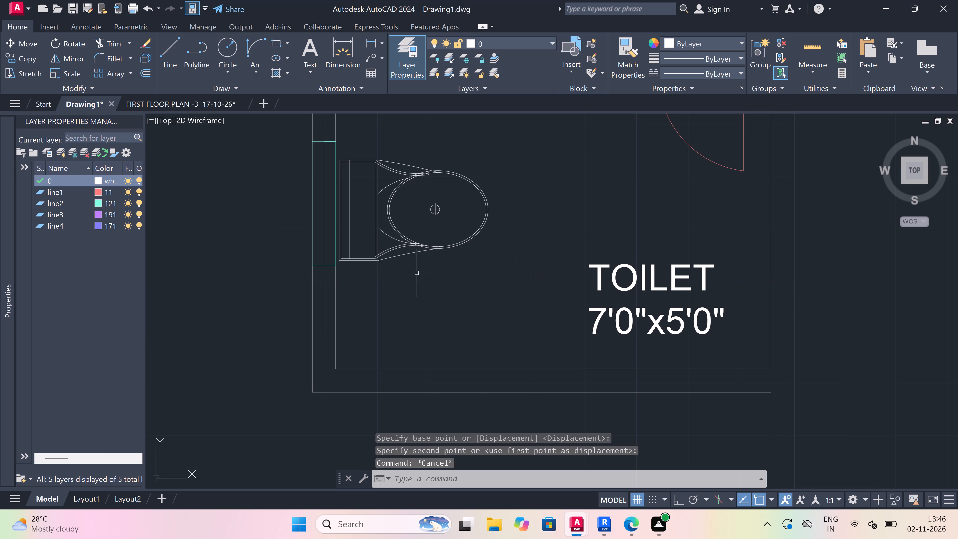
scroll(417, 273, down, 7)
scroll(418, 273, up, 4)
scroll(424, 294, up, 2)
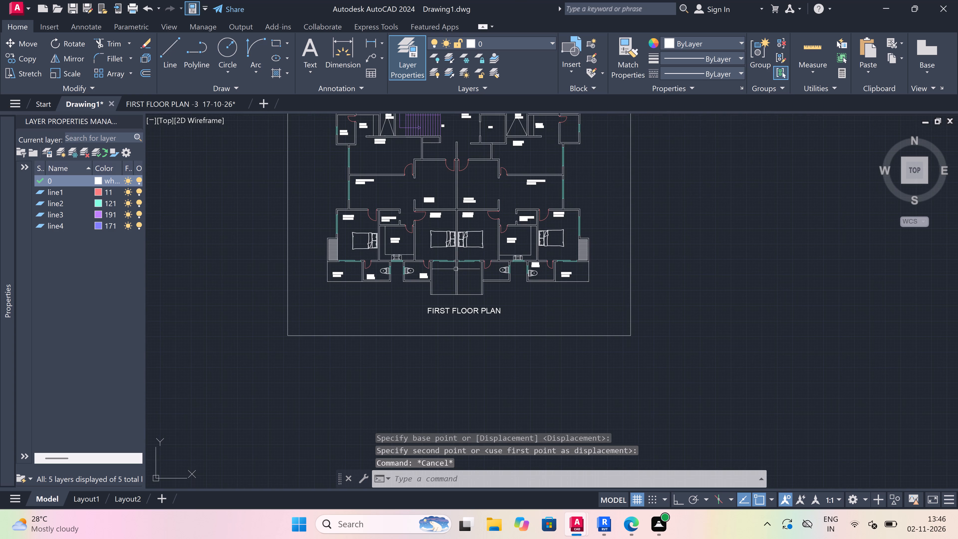
scroll(424, 294, up, 2)
scroll(513, 203, down, 4)
scroll(516, 194, up, 4)
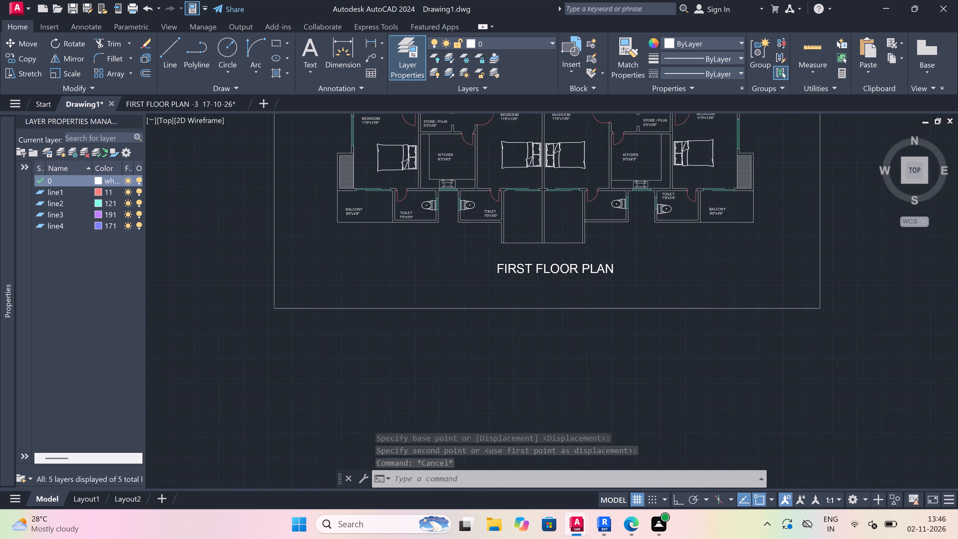
scroll(547, 215, up, 1)
key(m)
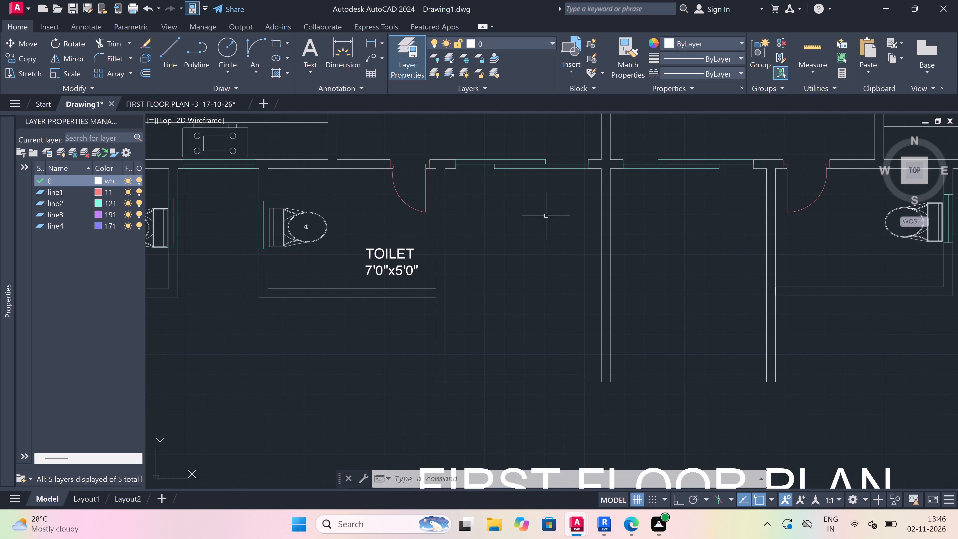
key(t)
key(space)
scroll(464, 237, up, 1)
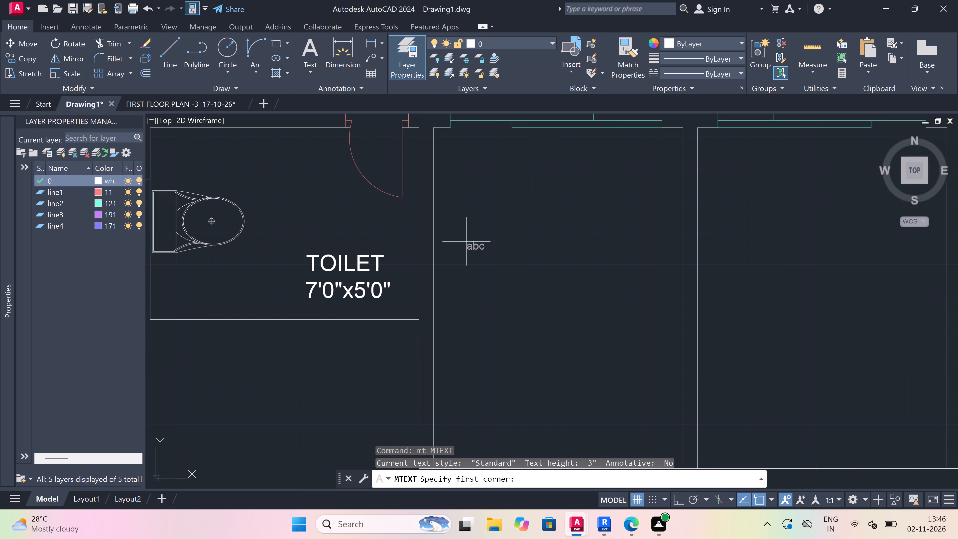
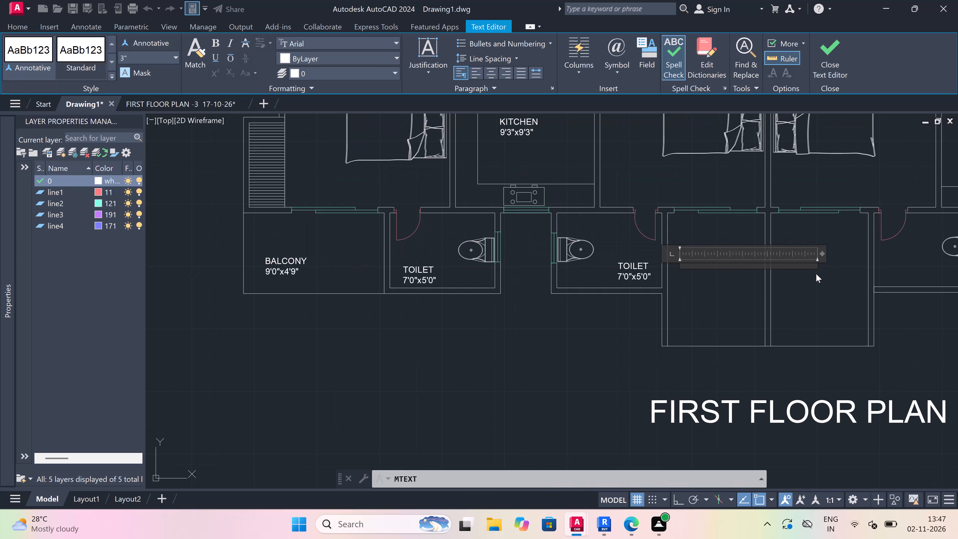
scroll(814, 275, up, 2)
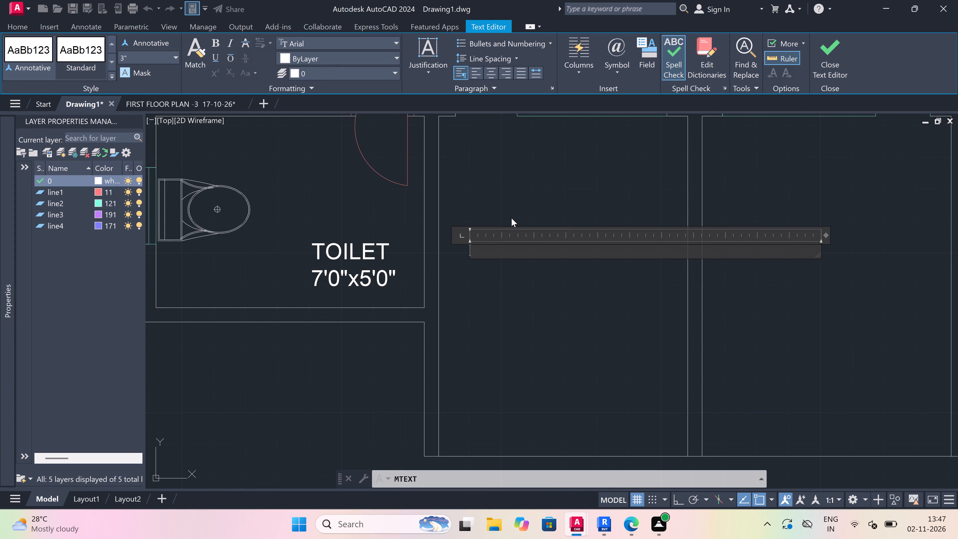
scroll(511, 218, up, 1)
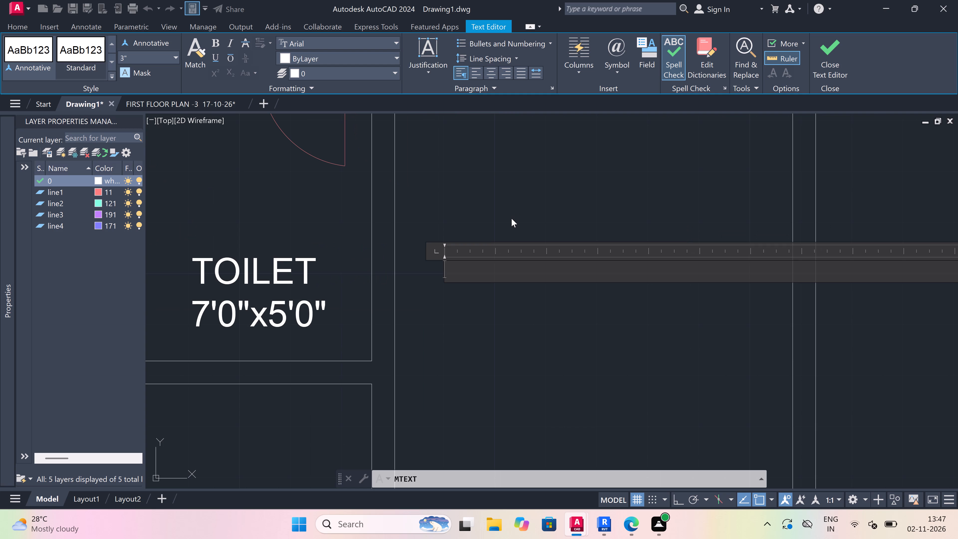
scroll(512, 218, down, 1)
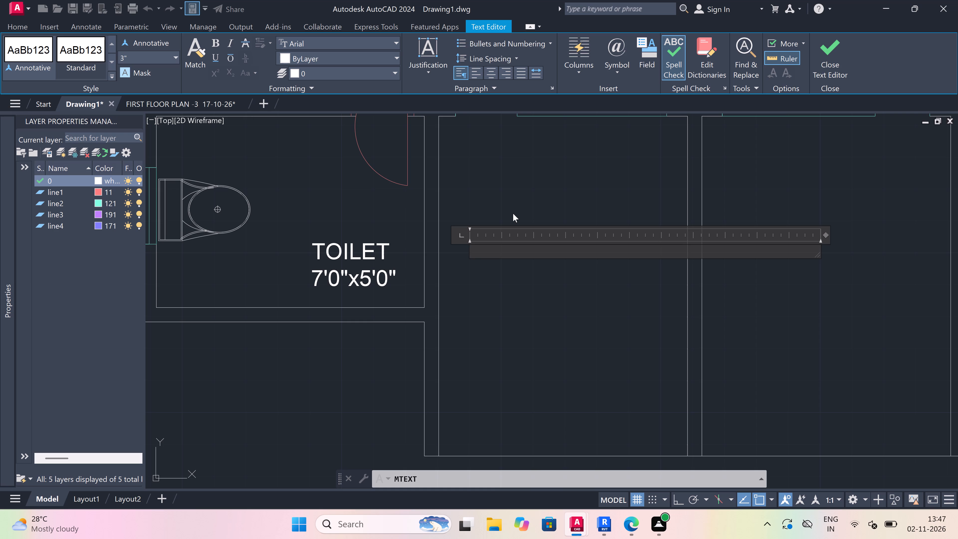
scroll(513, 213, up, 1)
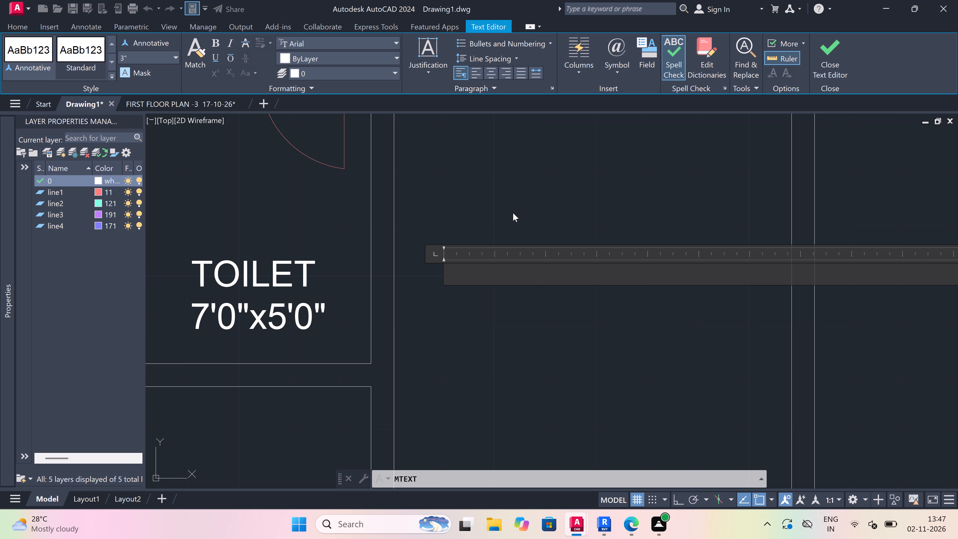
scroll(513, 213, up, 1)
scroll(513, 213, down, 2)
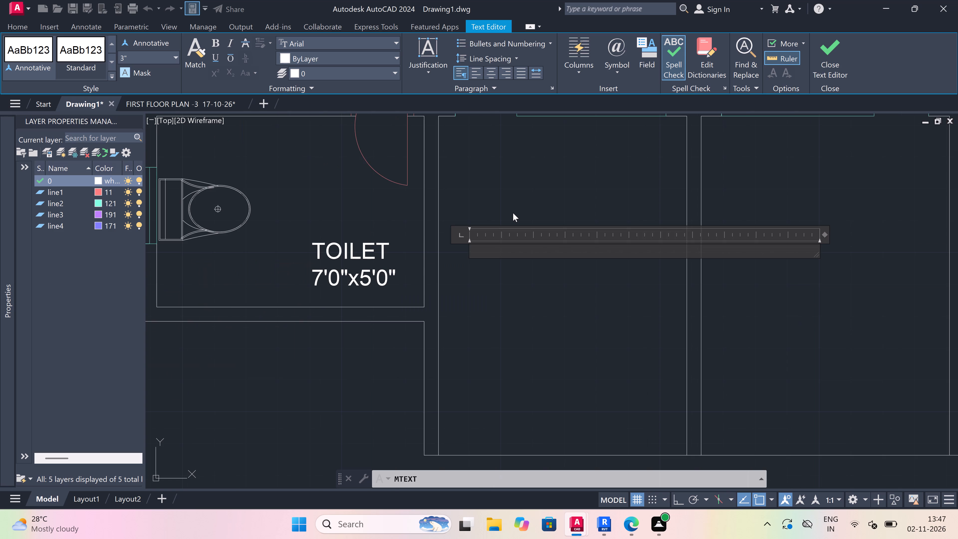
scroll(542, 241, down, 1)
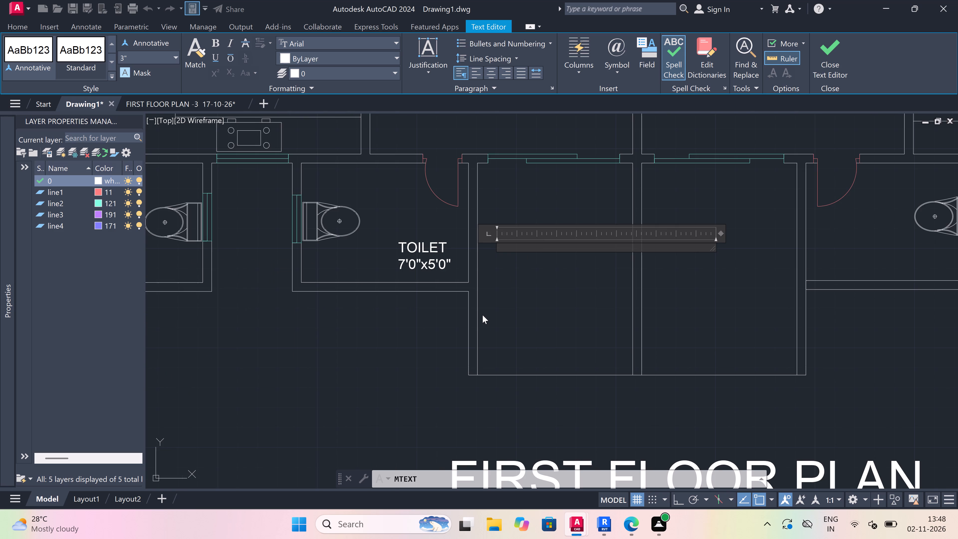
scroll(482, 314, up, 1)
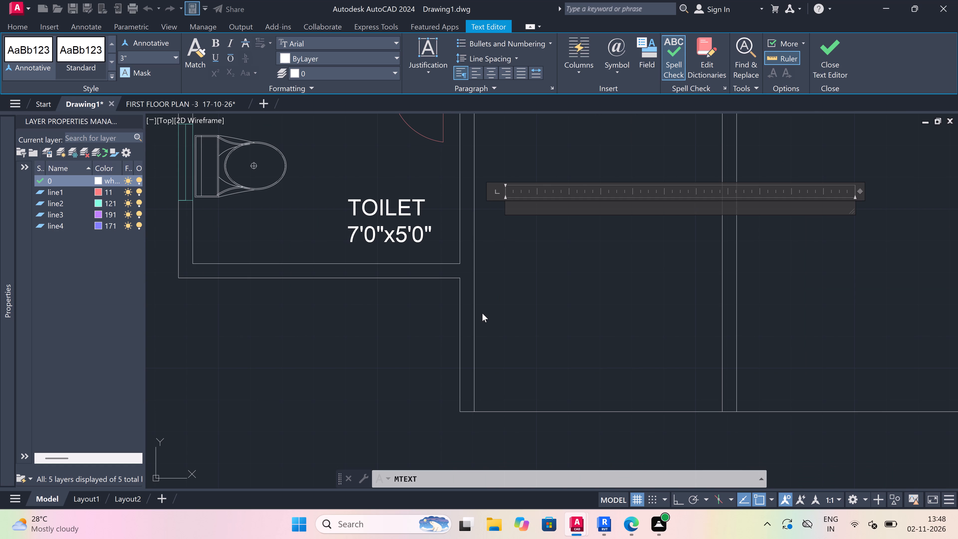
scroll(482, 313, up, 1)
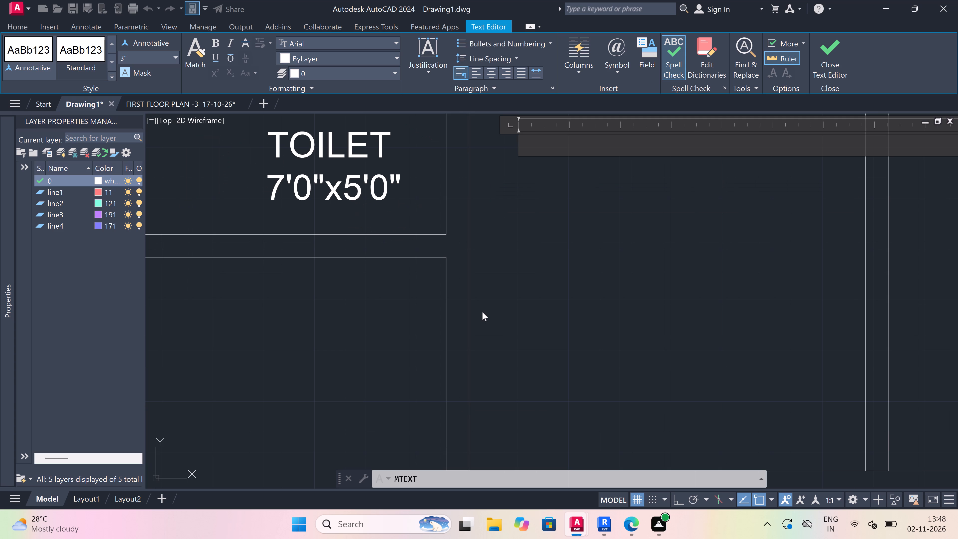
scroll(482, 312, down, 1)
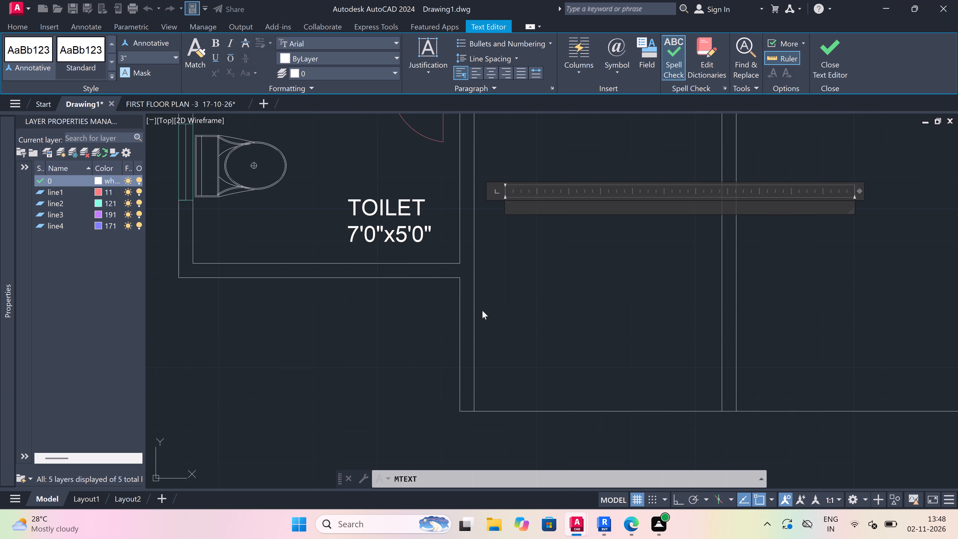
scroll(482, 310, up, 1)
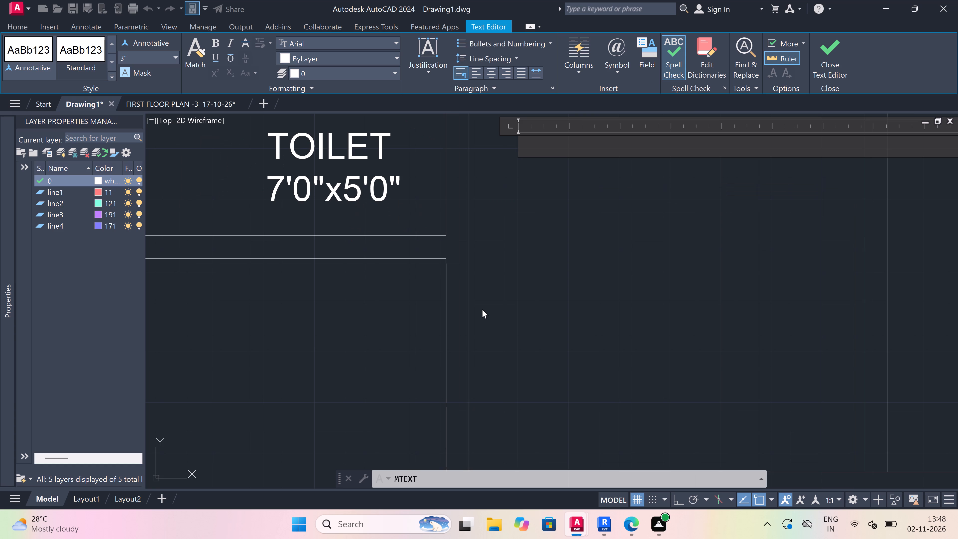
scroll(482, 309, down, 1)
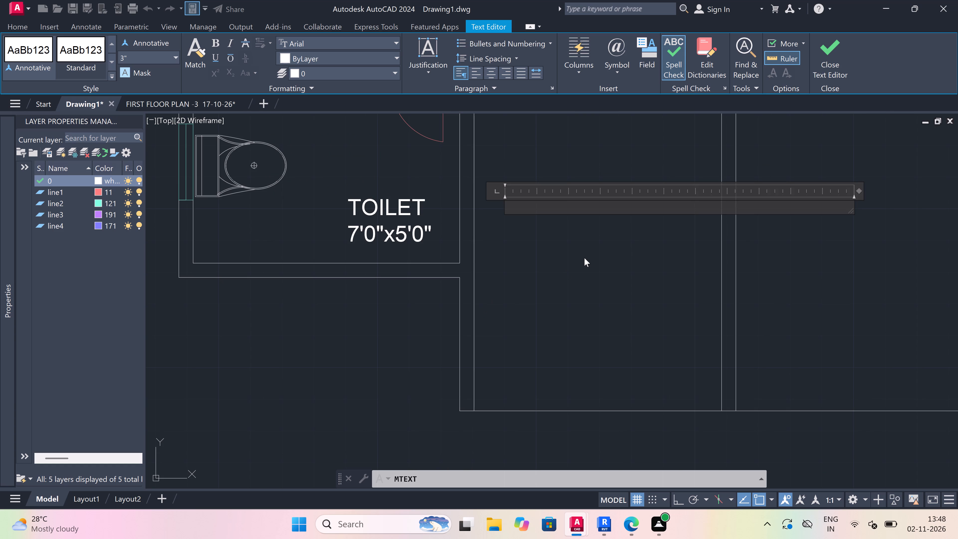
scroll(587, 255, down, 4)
Enter TERRANCE with 6'6"x8'6" on a second line as the label of the terrace beside the lower-left unit's toilet.
scroll(593, 239, up, 5)
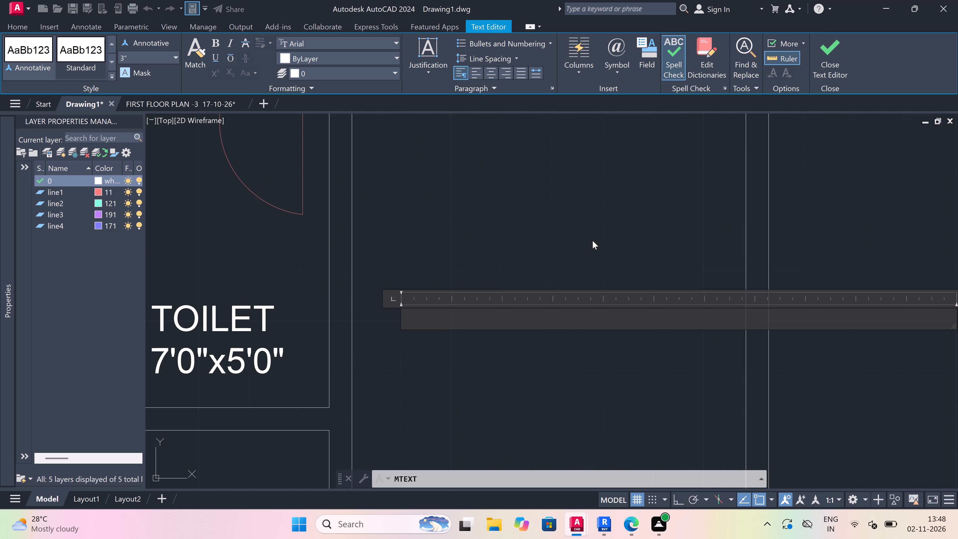
text(TR)
text(RRA)
key(BackSpace)
key(BackSpace)
key(BackSpace)
key(BackSpace)
text(ERRANCE)
key(Return)
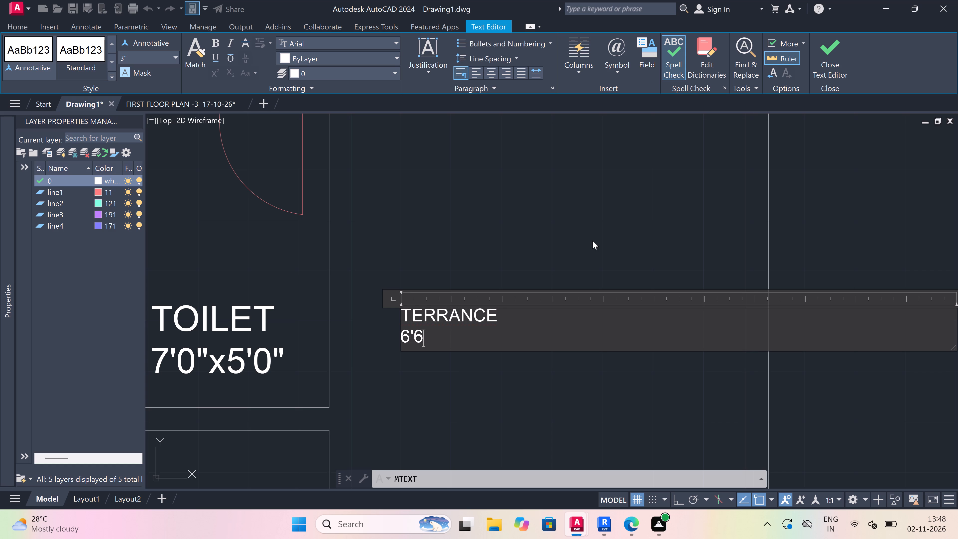
key(BackSpace)
key(x)
text(8'6")
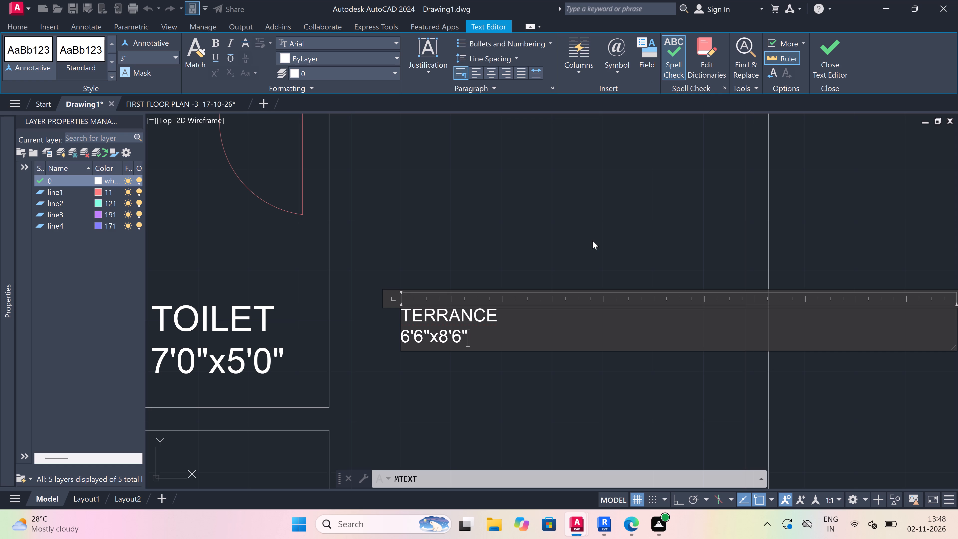
click(593, 241)
Add a multiline text label reading TERRANCE with 6'6"x8'6" below it in the adjoining east terrace of the lower-right unit.
scroll(524, 268, down, 4)
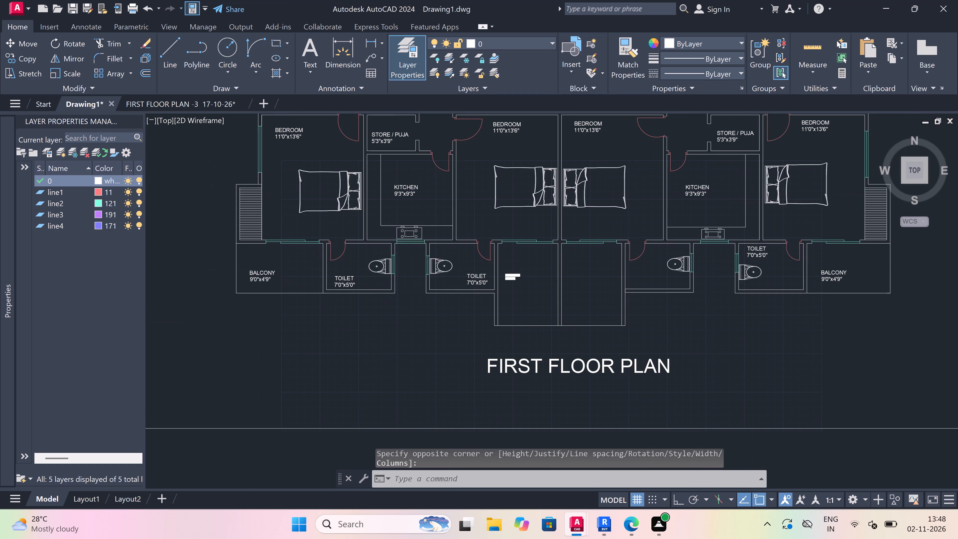
scroll(608, 268, up, 2)
key(space)
drag(530, 293, 541, 292)
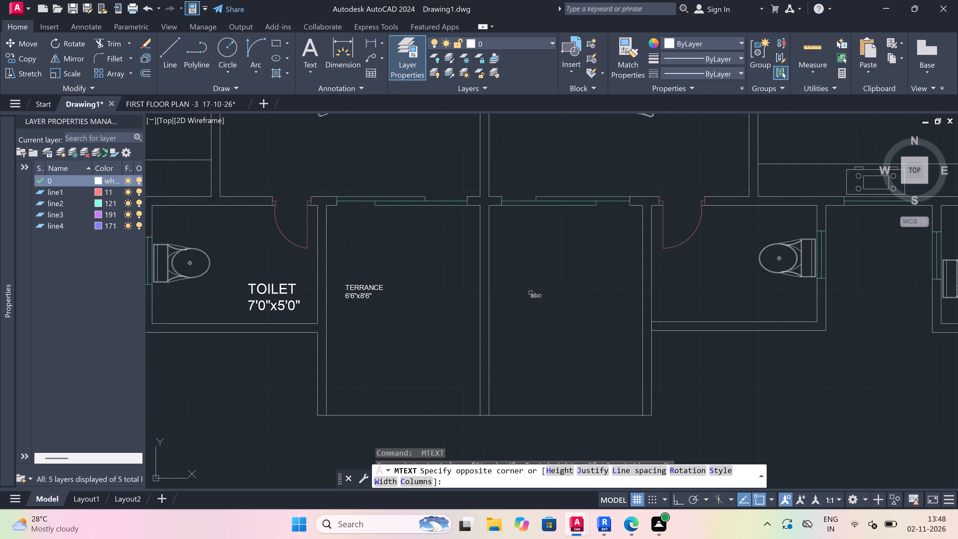
click(744, 295)
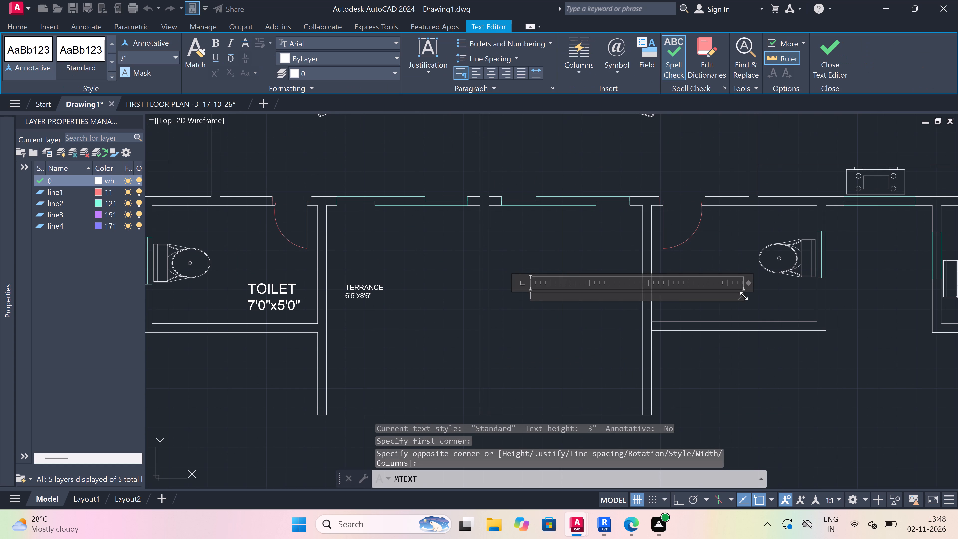
key(t)
text(ERA)
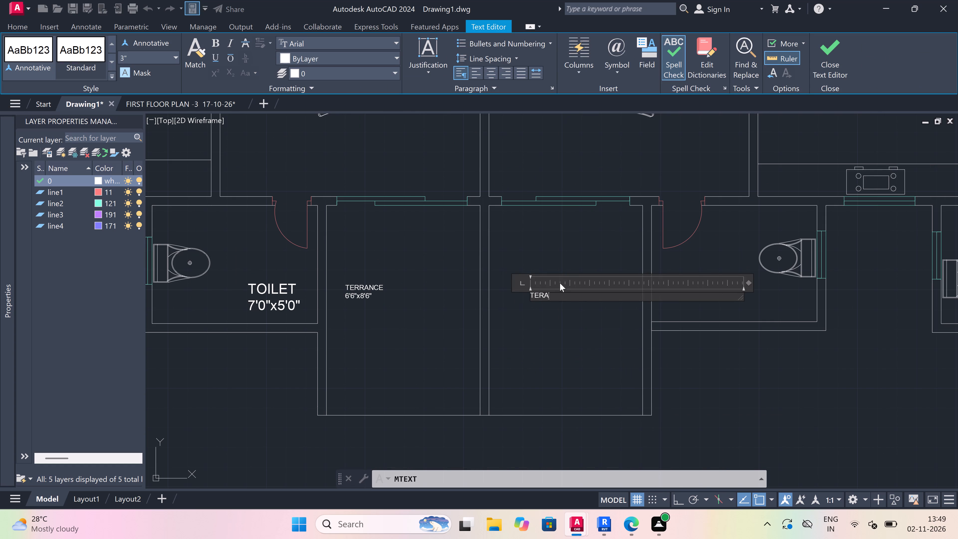
scroll(560, 282, up, 2)
key(BackSpace)
text(RA)
key(n)
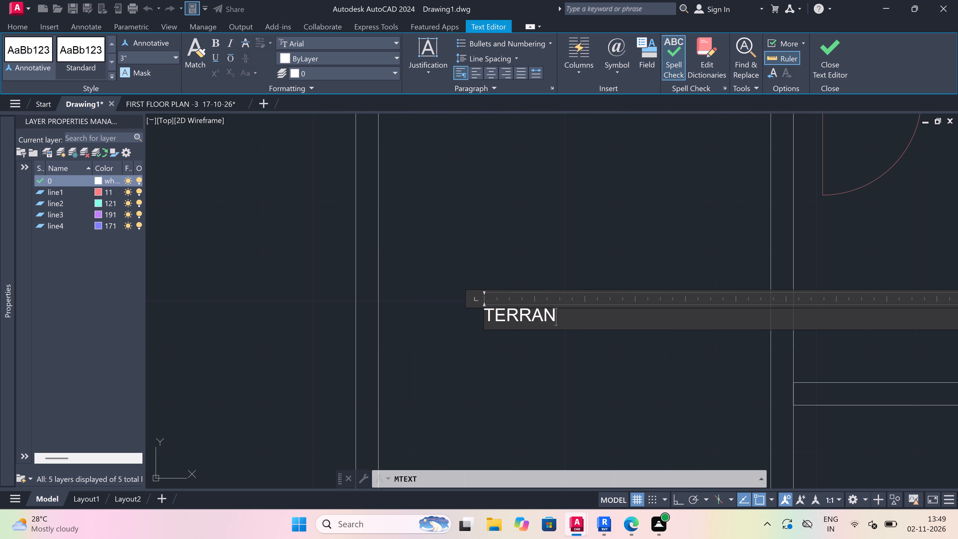
text(CE)
key(Return)
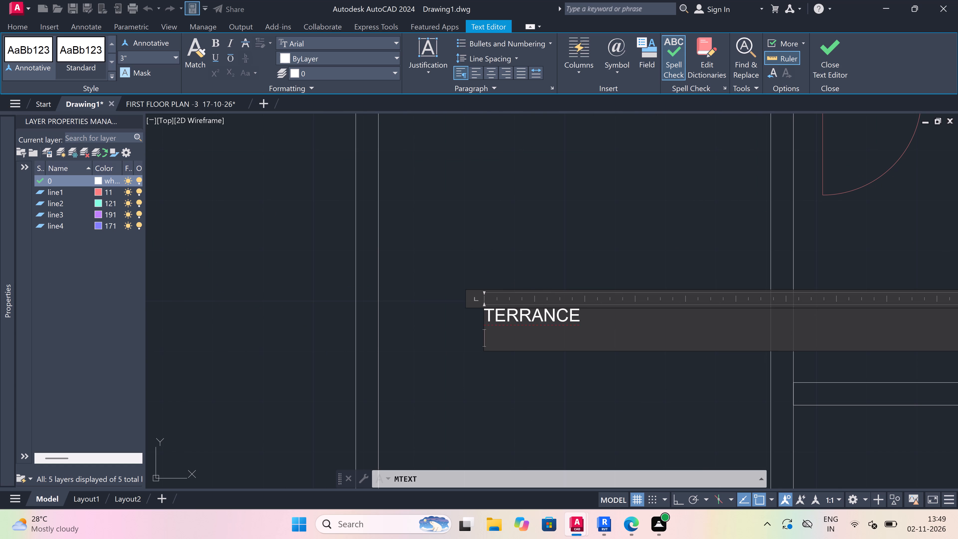
text(6'6)
key(x)
text(8'6")
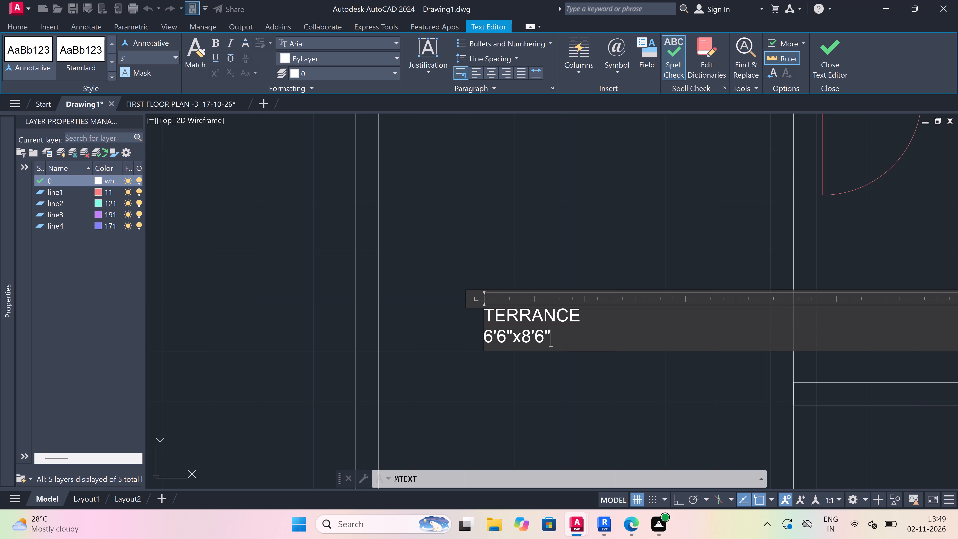
click(444, 272)
Set the text height of the east terrace's TERRANCE 6'6"x8'6" label to 5".
scroll(541, 238, down, 1)
click(552, 248)
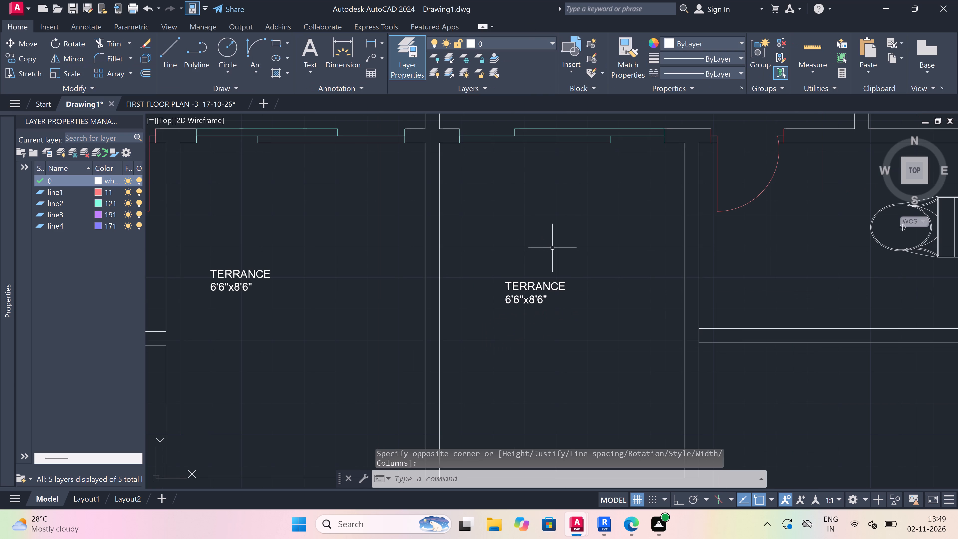
click(500, 363)
right_click(490, 316)
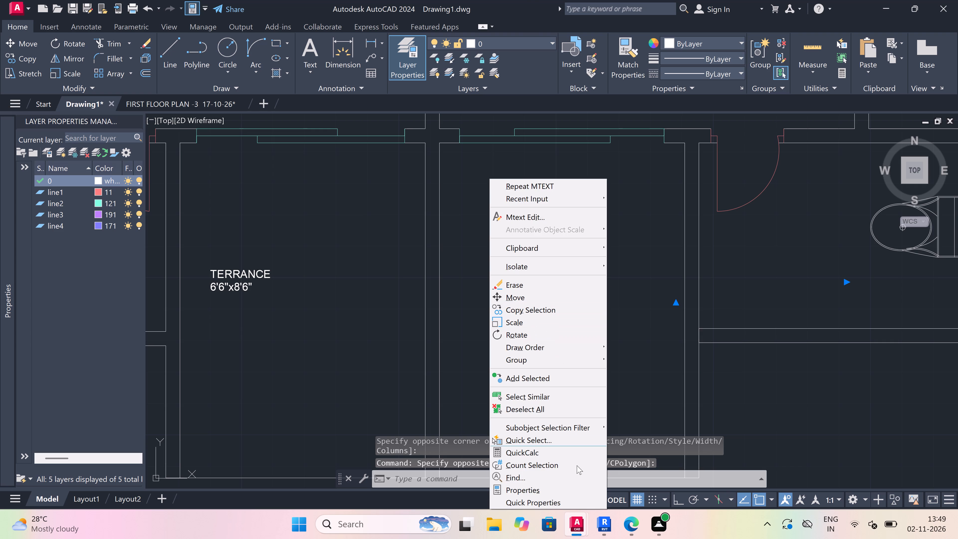
click(567, 490)
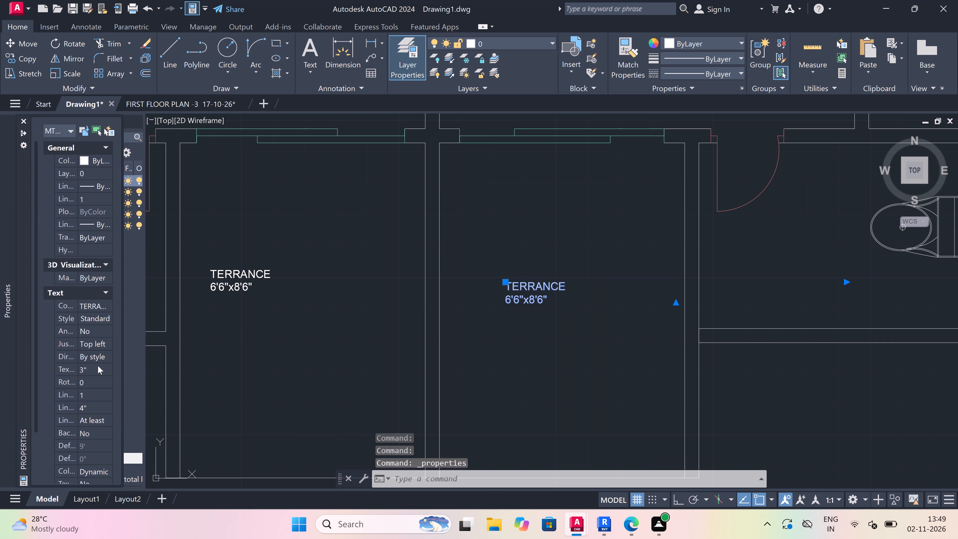
click(91, 372)
key(BackSpace)
text(5")
click(431, 267)
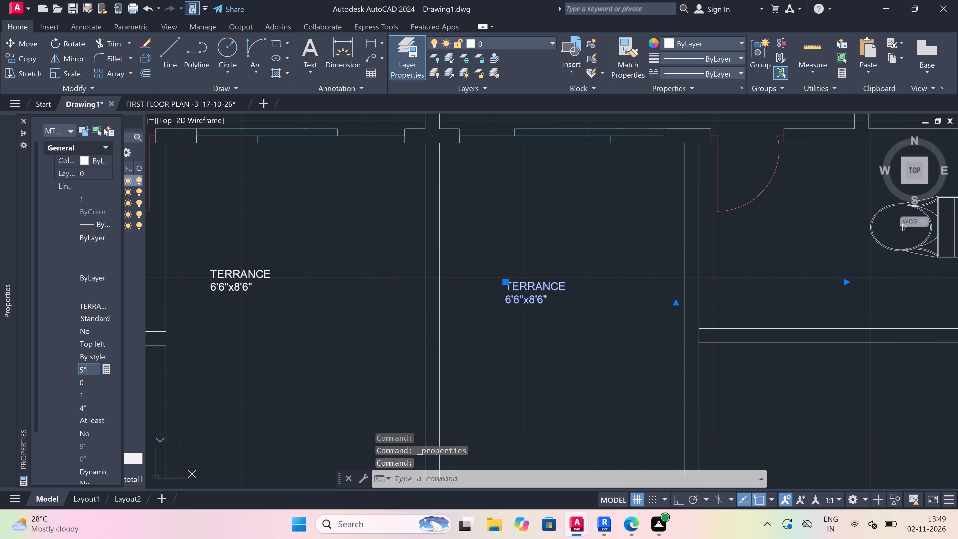
key(Escape)
Set the text height of the west terrace's TERRANCE 6'6"x8'6" label, beside the lower-left unit's toilet, to 5".
scroll(538, 285, down, 2)
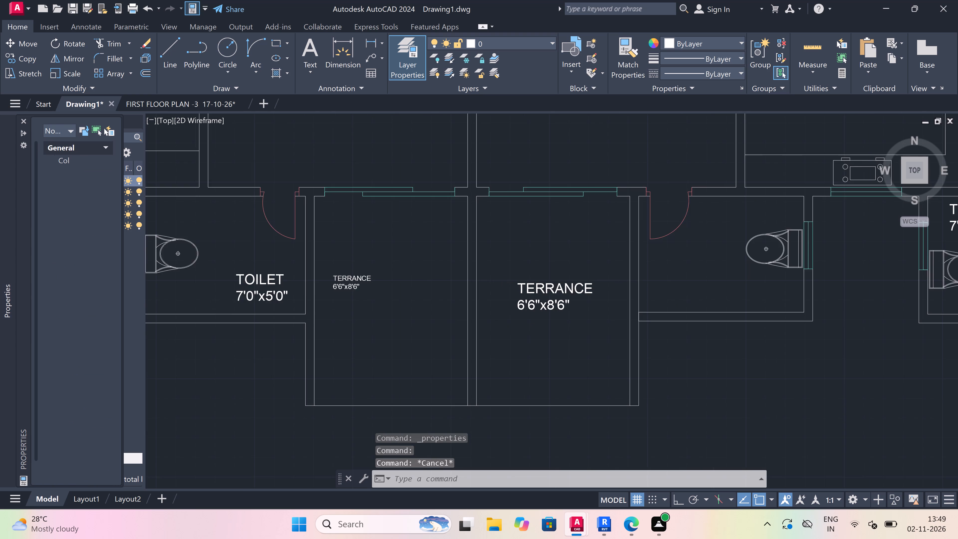
scroll(330, 279, up, 2)
drag(590, 274, 588, 276)
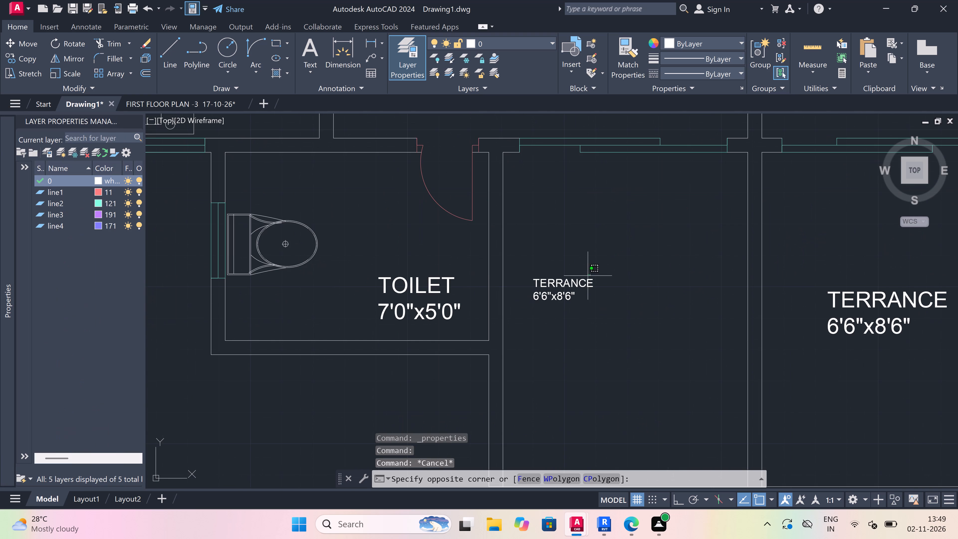
click(527, 332)
right_click(379, 256)
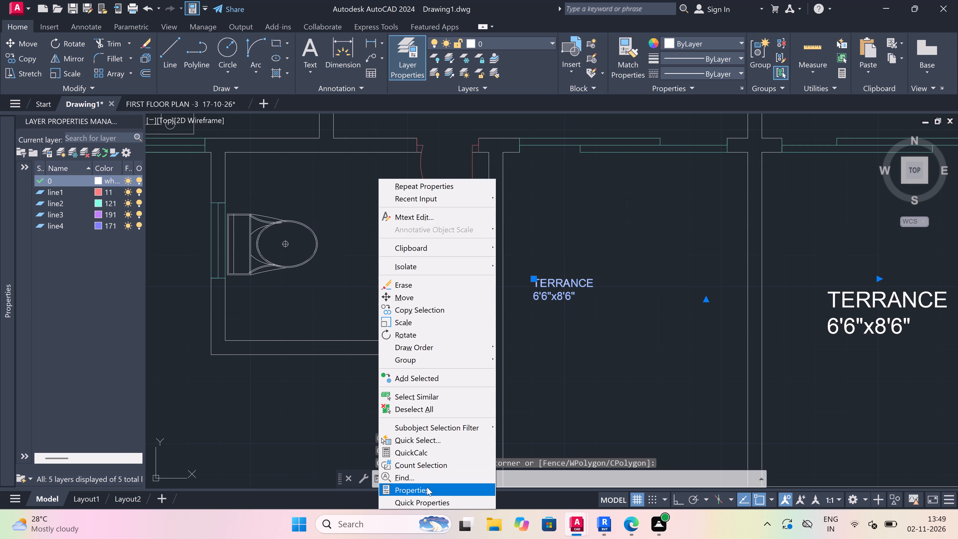
click(427, 486)
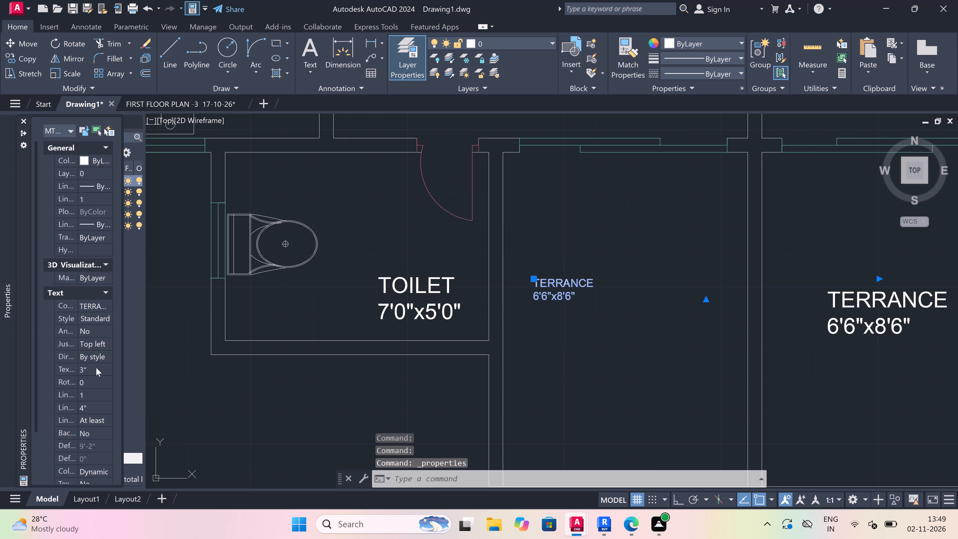
click(94, 369)
key(BackSpace)
text(5")
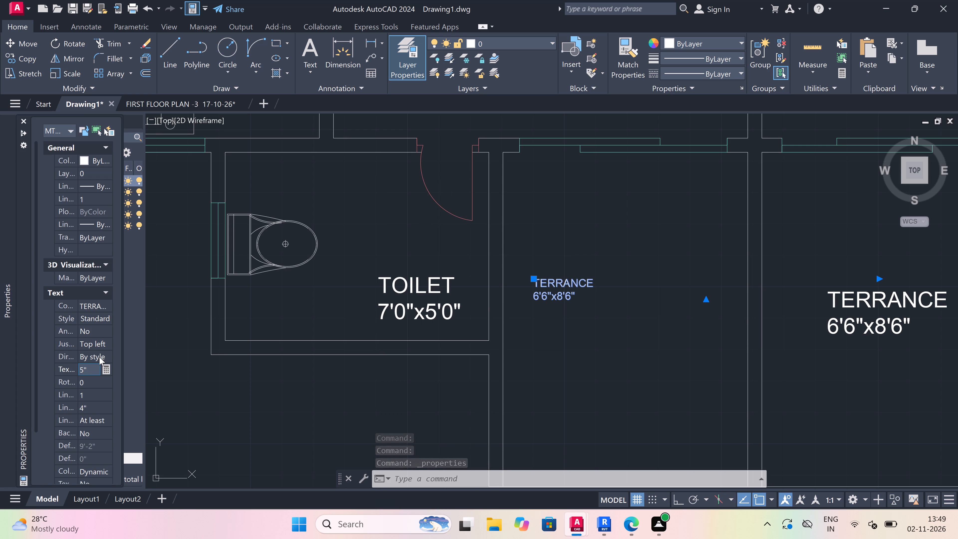
click(484, 300)
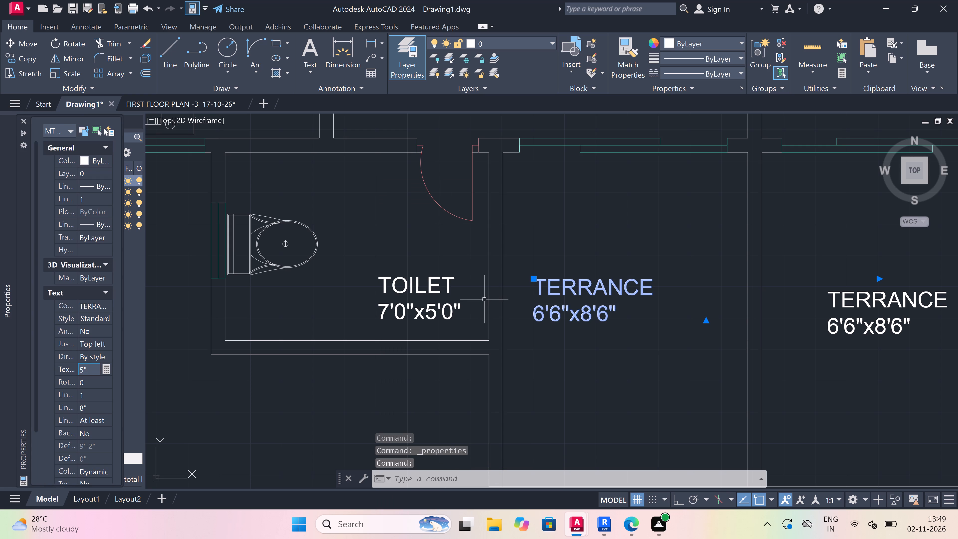
key(Escape)
Delete the stray toilet fixture lying outside the plan's border, west of the upper-left unit.
scroll(484, 299, down, 4)
scroll(544, 294, down, 4)
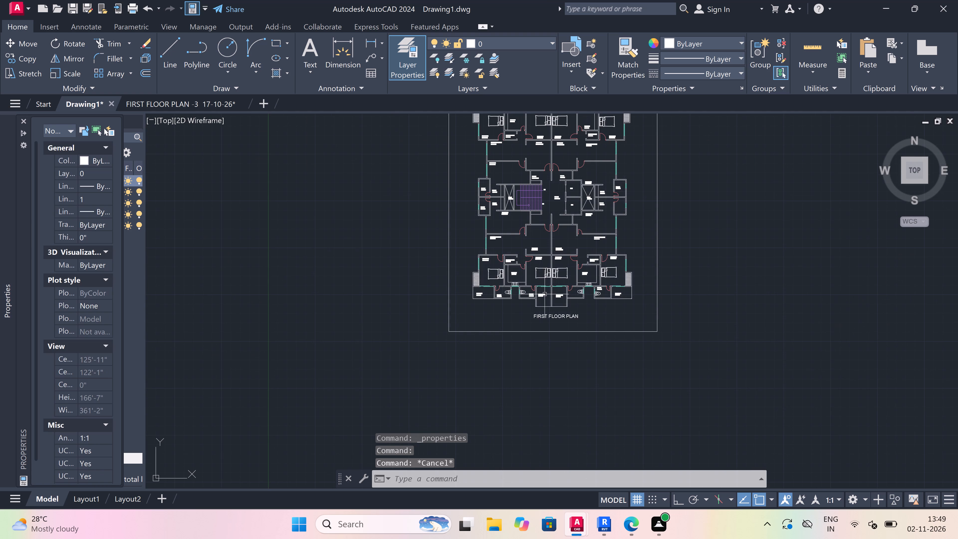
scroll(602, 242, down, 3)
scroll(584, 188, up, 3)
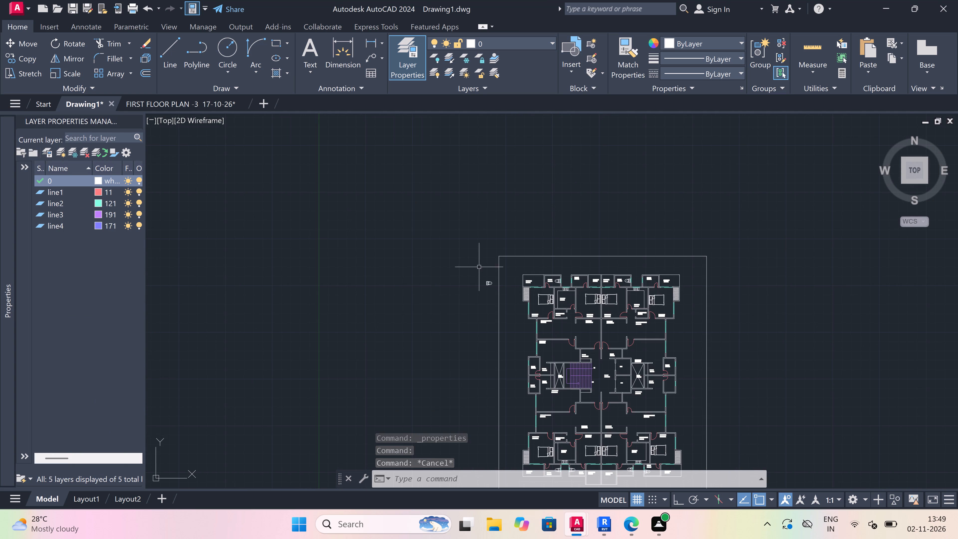
scroll(481, 278, up, 3)
click(523, 278)
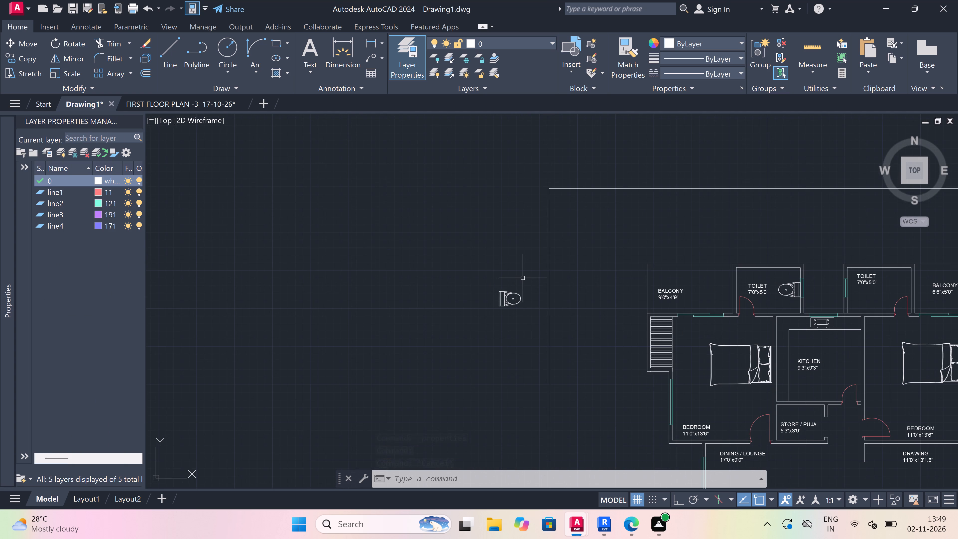
click(459, 387)
key(Delete)
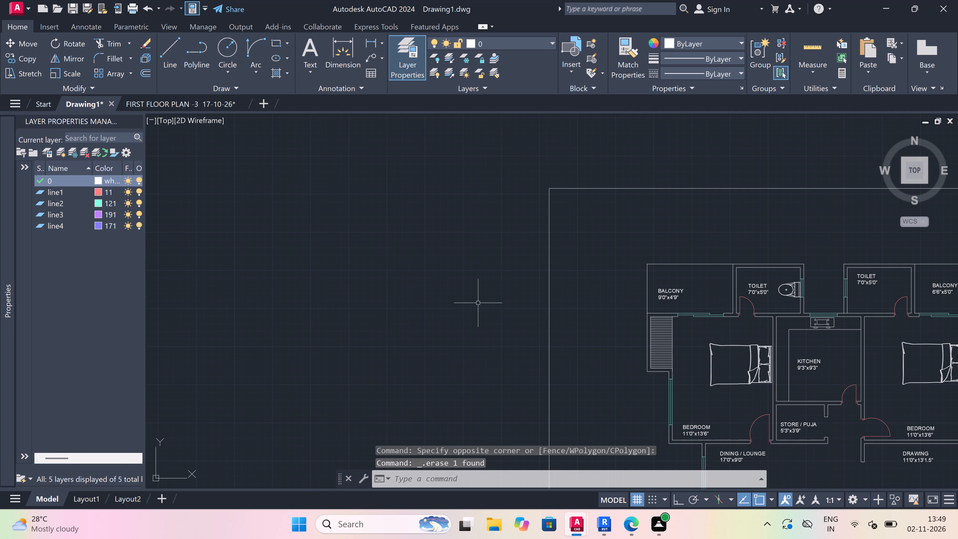
Look over the whole first floor plan and the upper-left unit's rooms for spaces that still need furniture.
scroll(483, 275, down, 4)
scroll(551, 350, up, 2)
scroll(551, 349, down, 3)
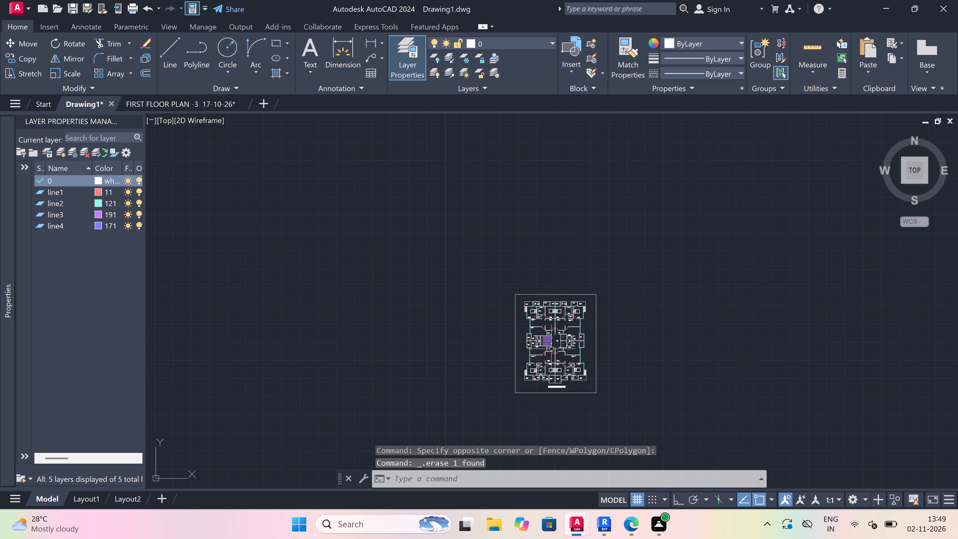
scroll(544, 388, up, 3)
scroll(560, 364, up, 1)
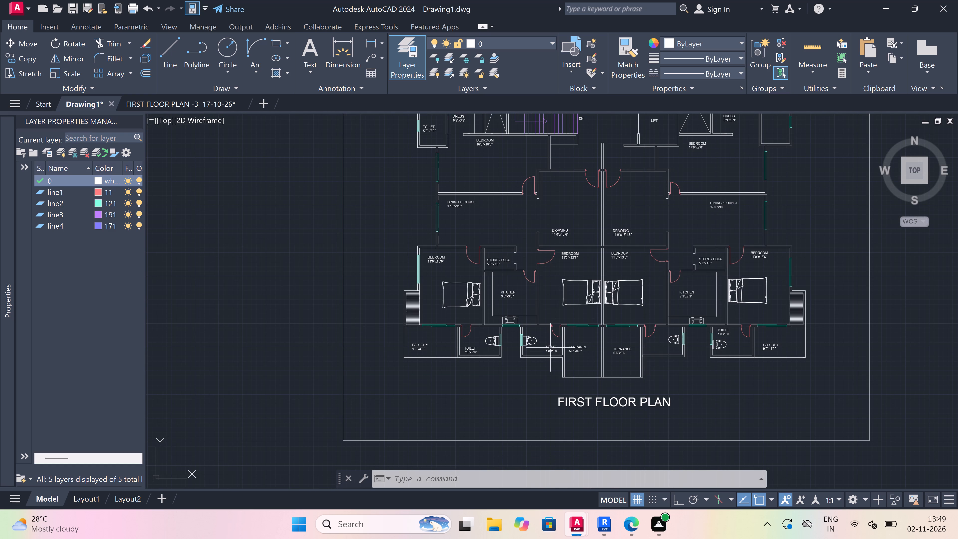
scroll(545, 369, down, 2)
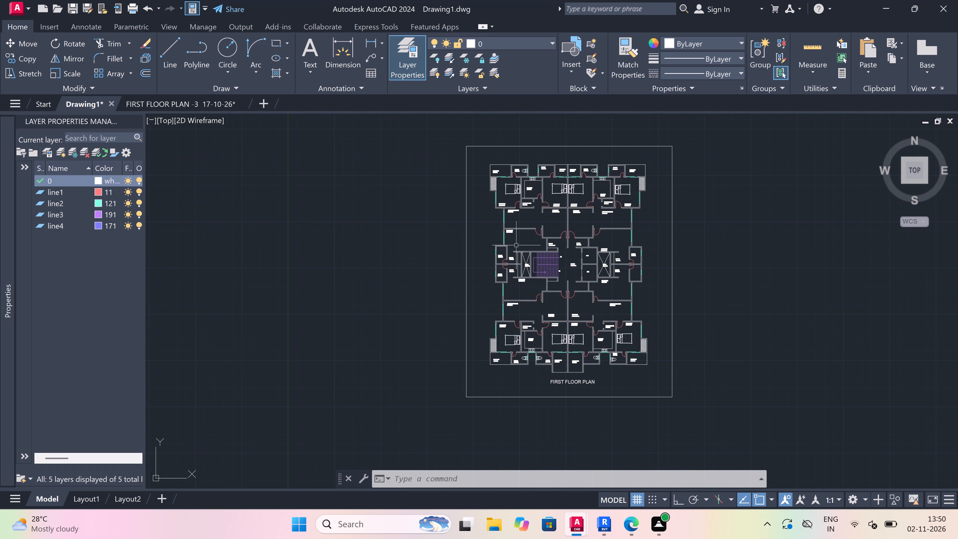
scroll(515, 235, up, 1)
scroll(518, 202, up, 3)
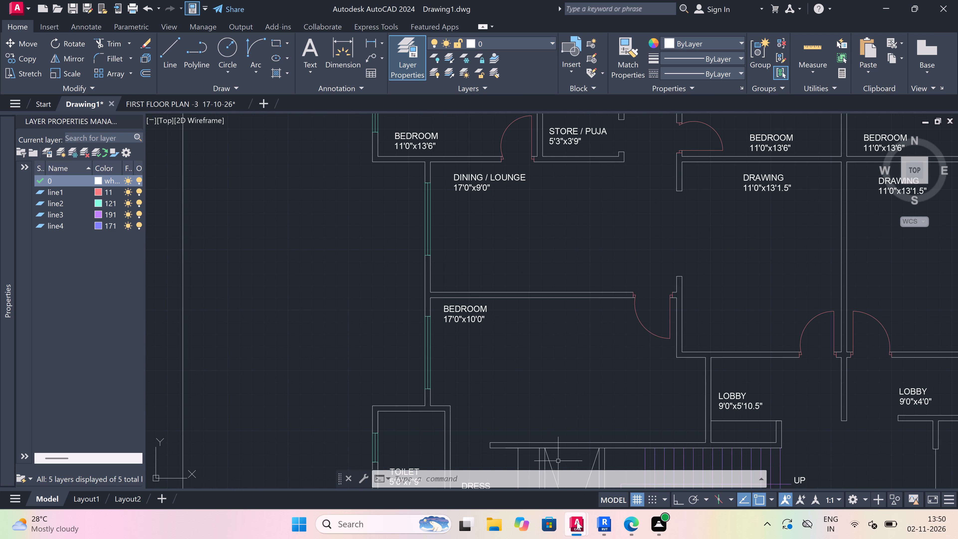
Switch to the FIRST FLOOR PLAN -3 17-10-26 drawing and copy the six-chair dining set beside the kitchen to the clipboard.
click(593, 464)
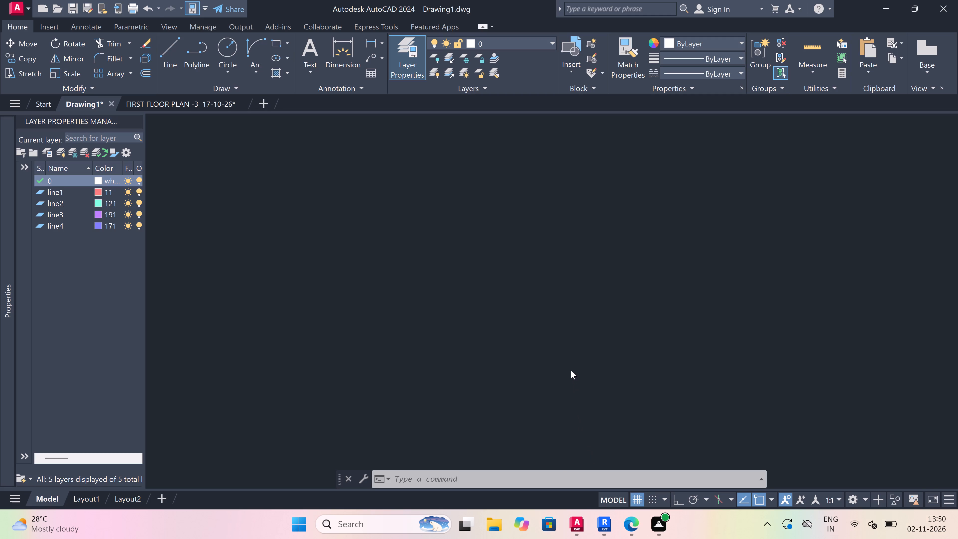
scroll(566, 348, down, 12)
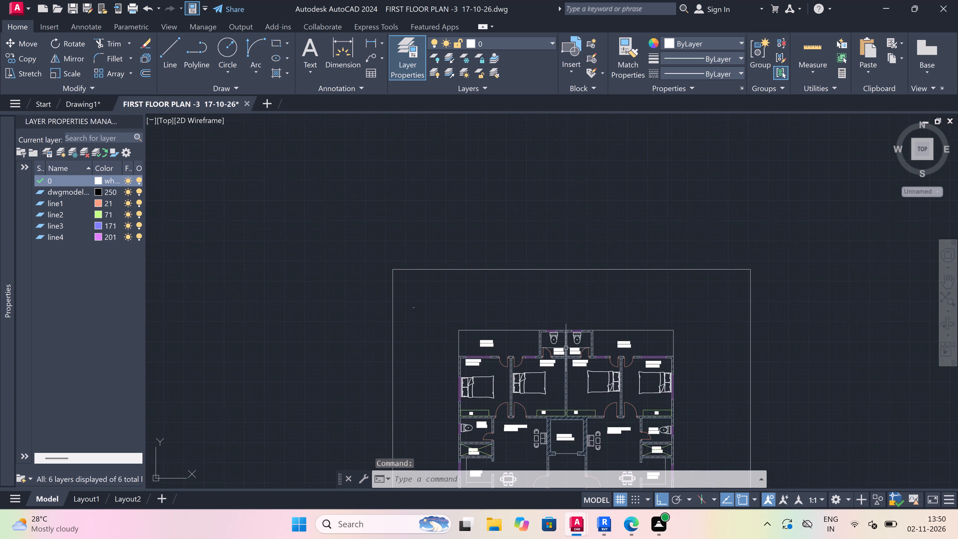
scroll(566, 348, down, 1)
scroll(557, 424, up, 2)
scroll(508, 359, up, 4)
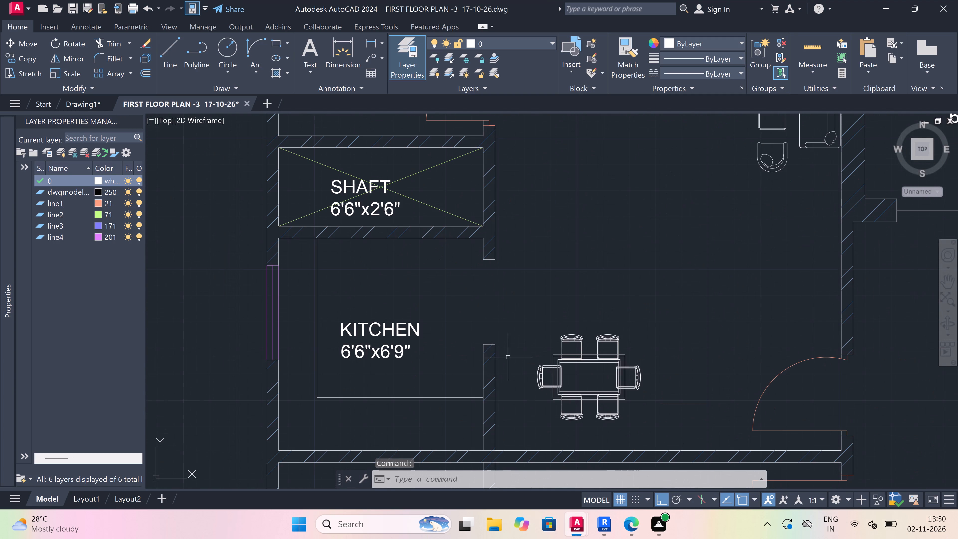
drag(666, 316, 654, 322)
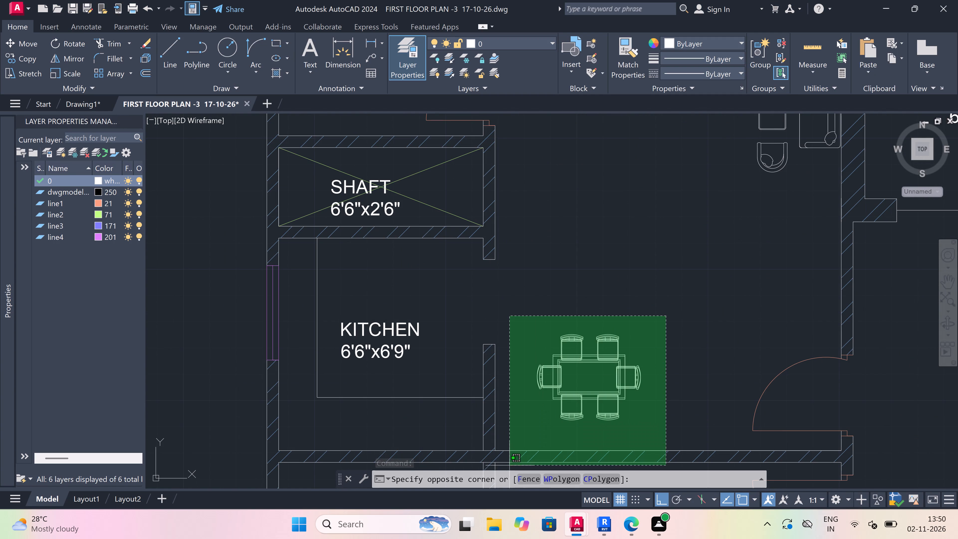
click(519, 426)
key(ctrl+c)
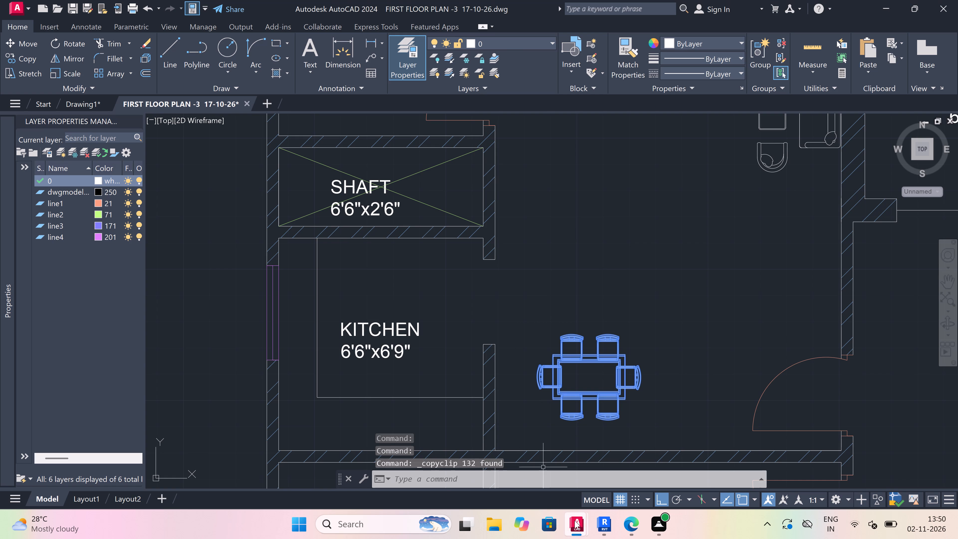
Return to Drawing1 and paste the dining set into the upper-left unit's DINING / LOUNGE, below its label.
click(519, 458)
key(ctrl+v)
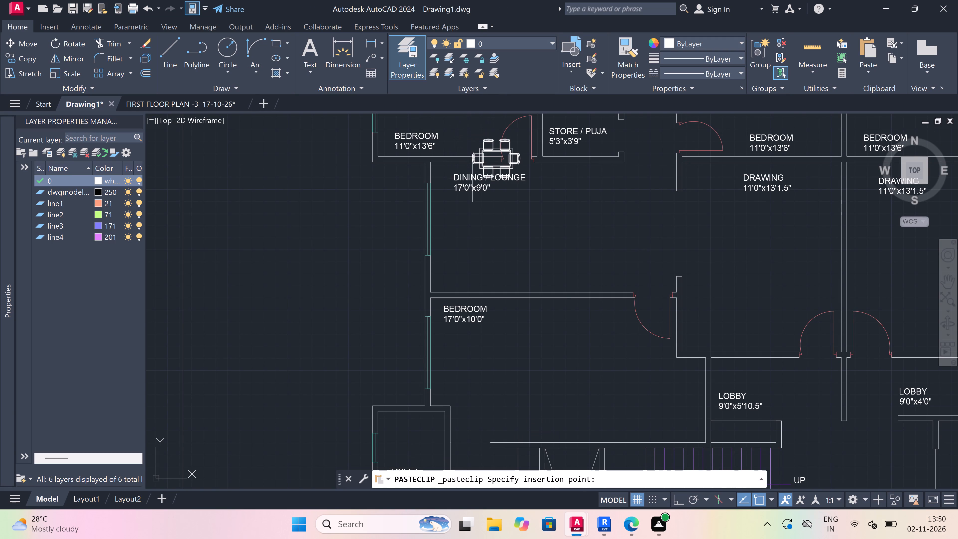
click(493, 254)
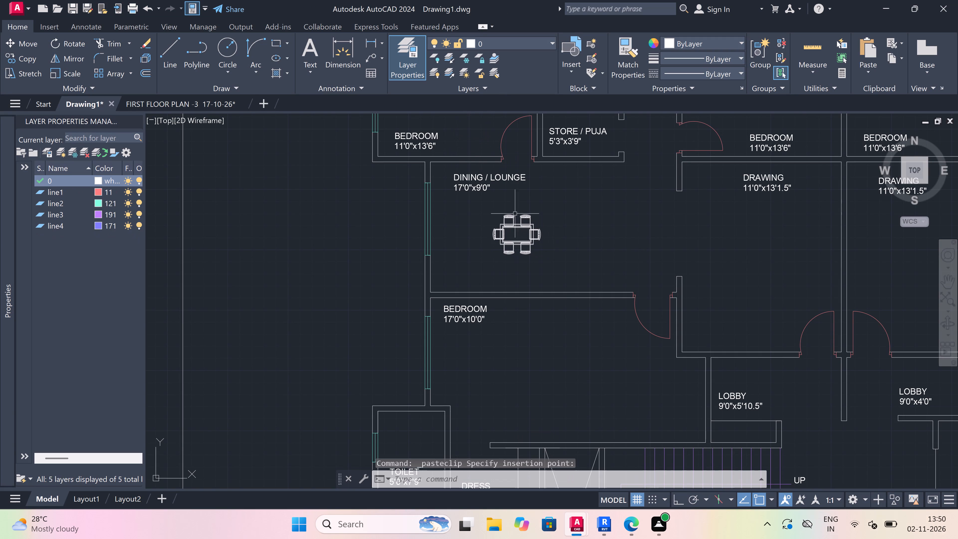
Scale the pasted dining set up freehand about the centre of its table.
scroll(520, 205, up, 2)
click(634, 200)
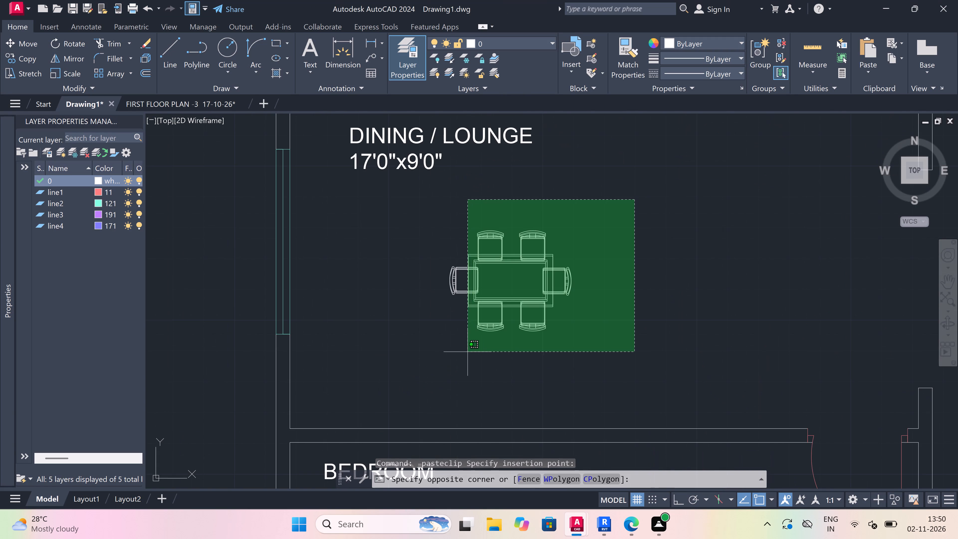
click(390, 377)
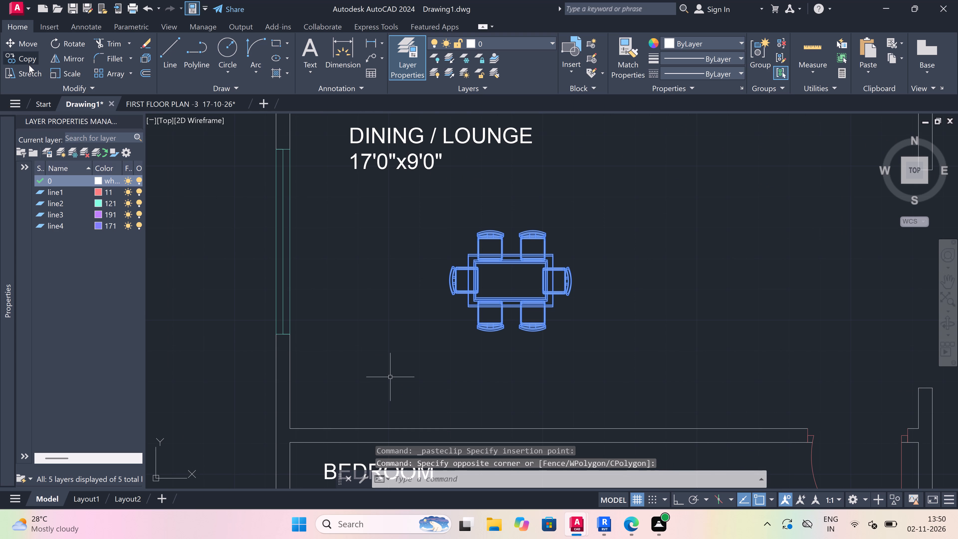
drag(71, 71, 76, 71)
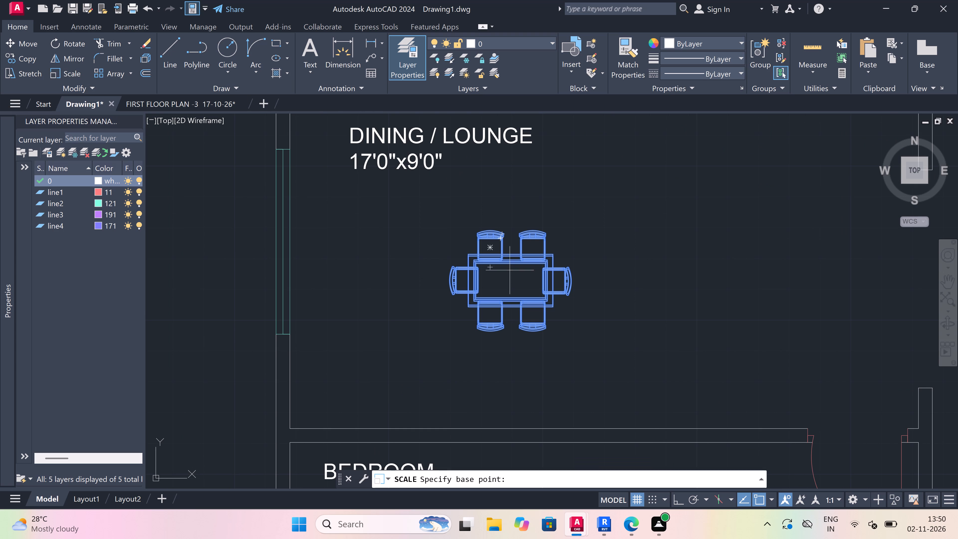
click(513, 280)
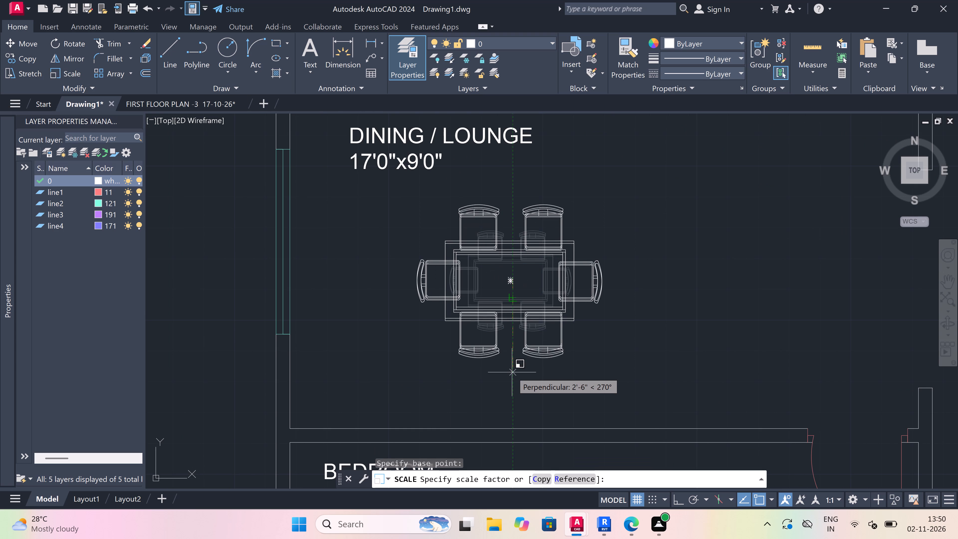
click(512, 371)
scroll(517, 351, down, 4)
scroll(517, 351, up, 2)
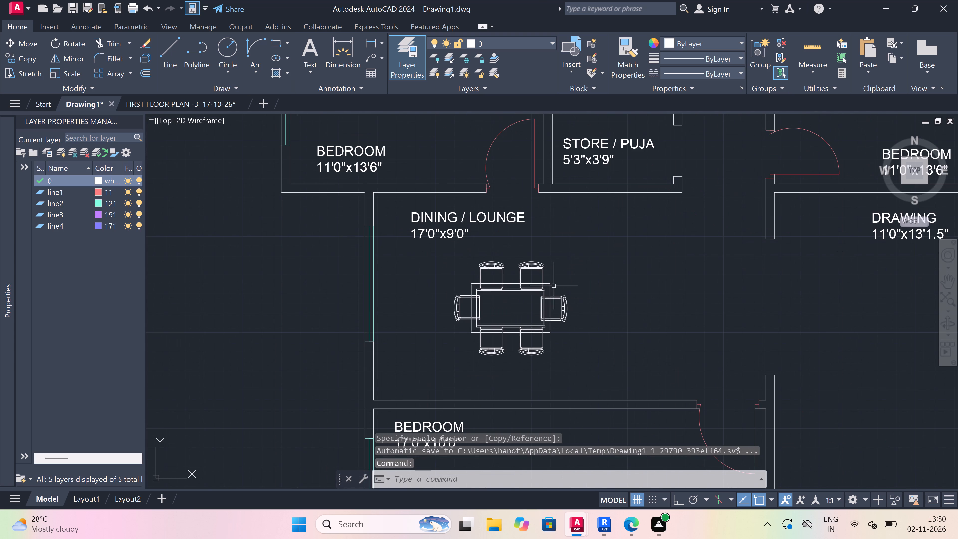
Scale the dining set down slightly freehand from a base point near the table's lower edge.
click(601, 237)
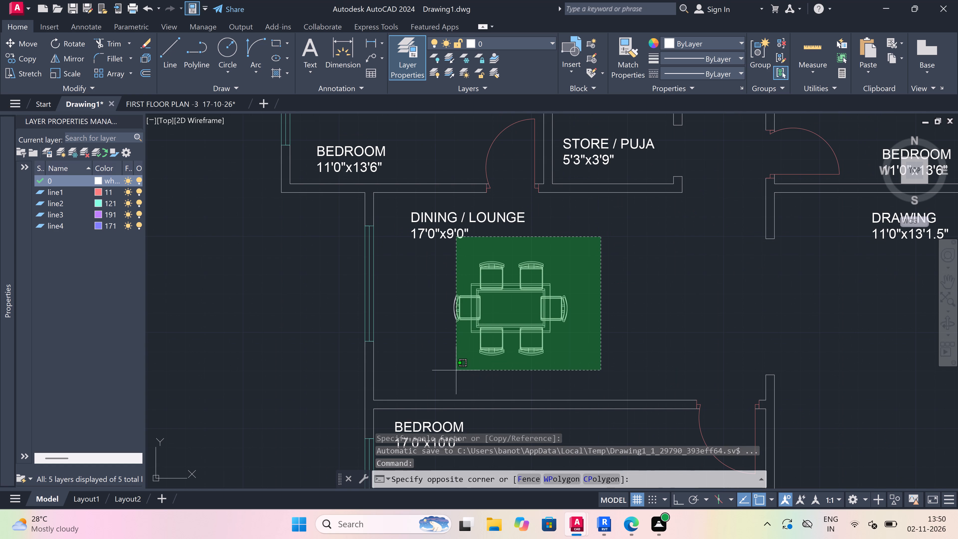
key(Escape)
click(584, 260)
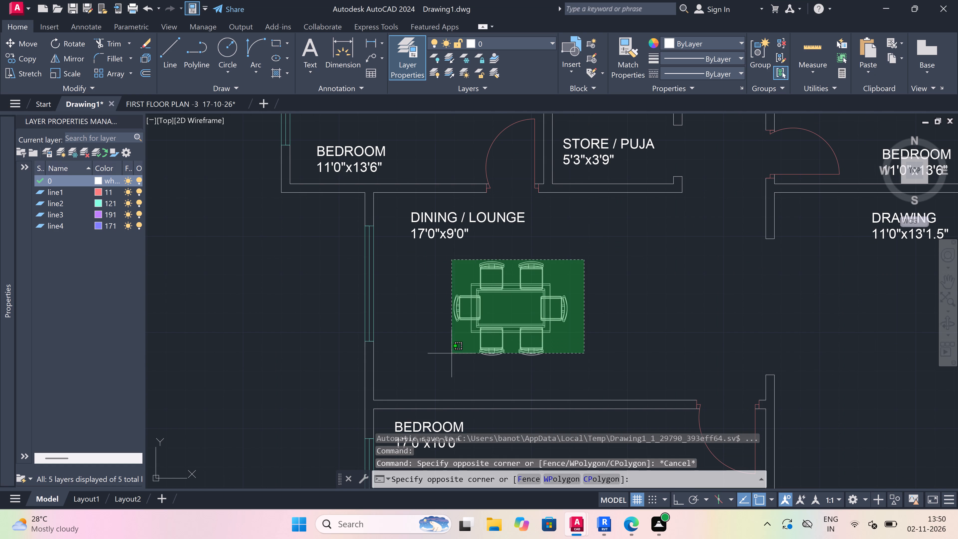
click(392, 379)
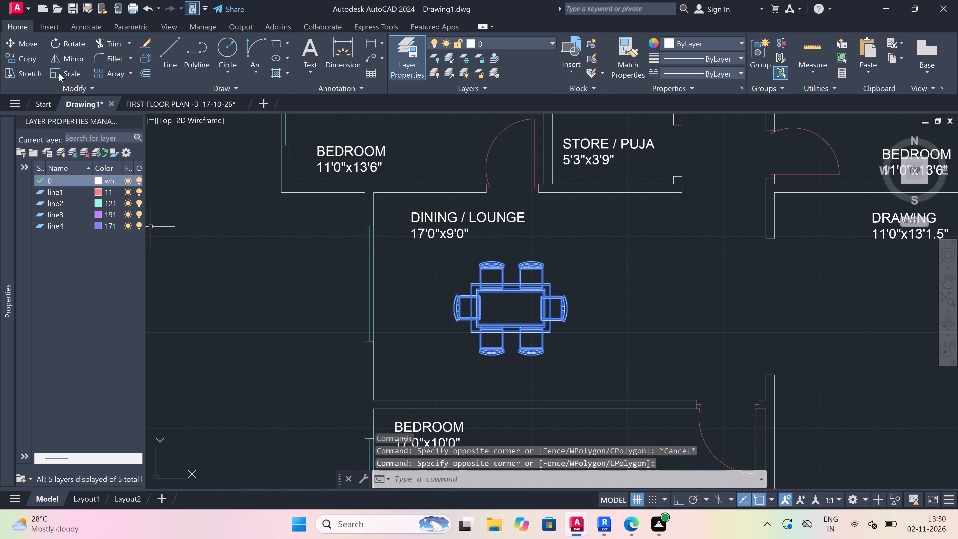
click(59, 73)
click(502, 327)
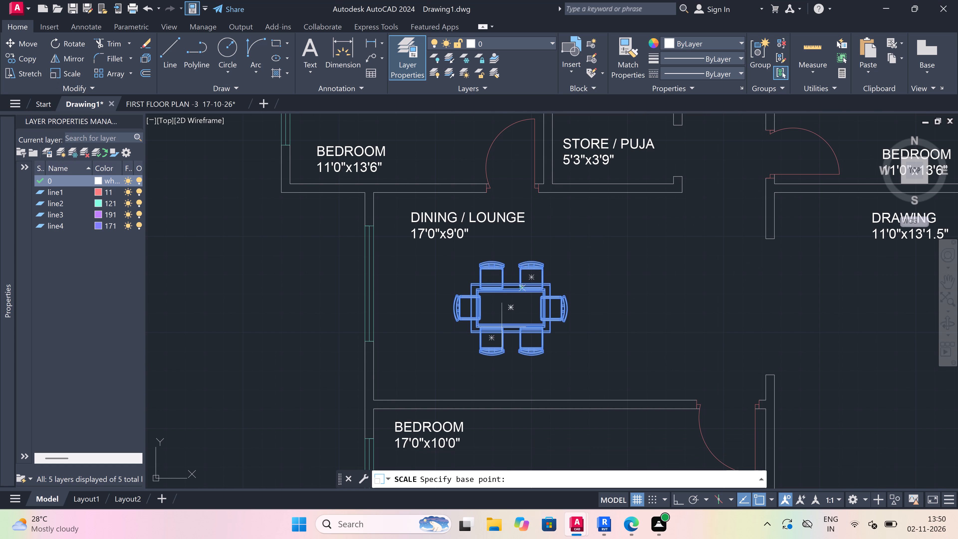
click(495, 376)
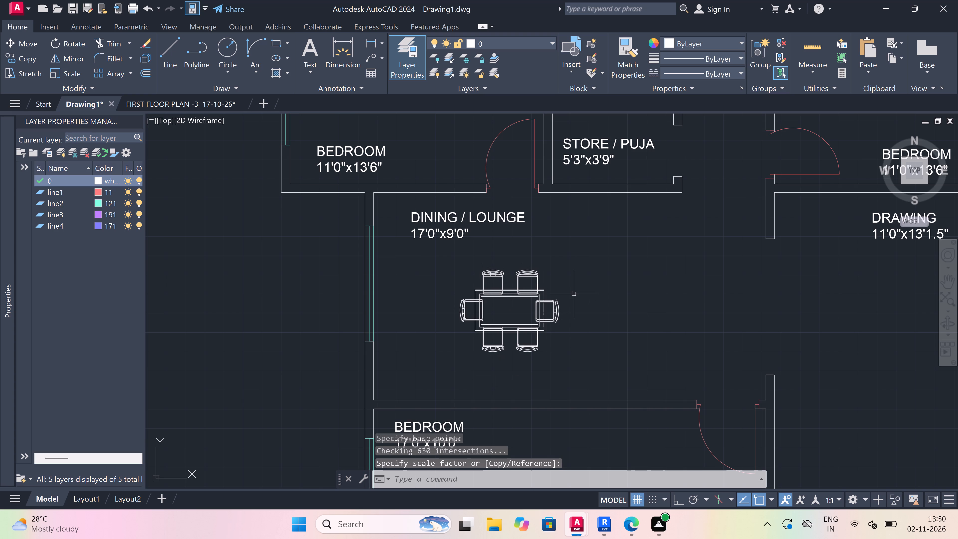
Copy the dining set from the centre of its table into the DINING / LOUNGE areas of the other three units.
click(584, 264)
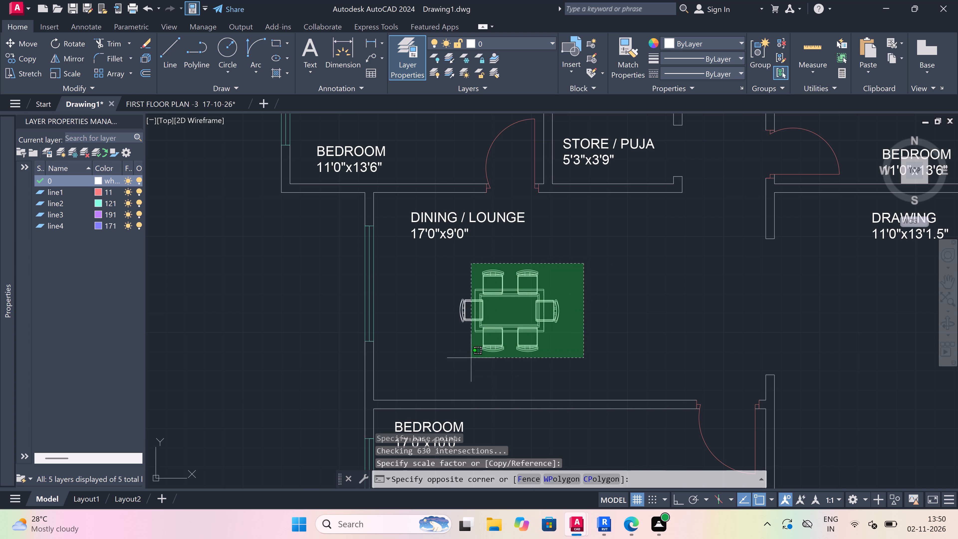
click(435, 369)
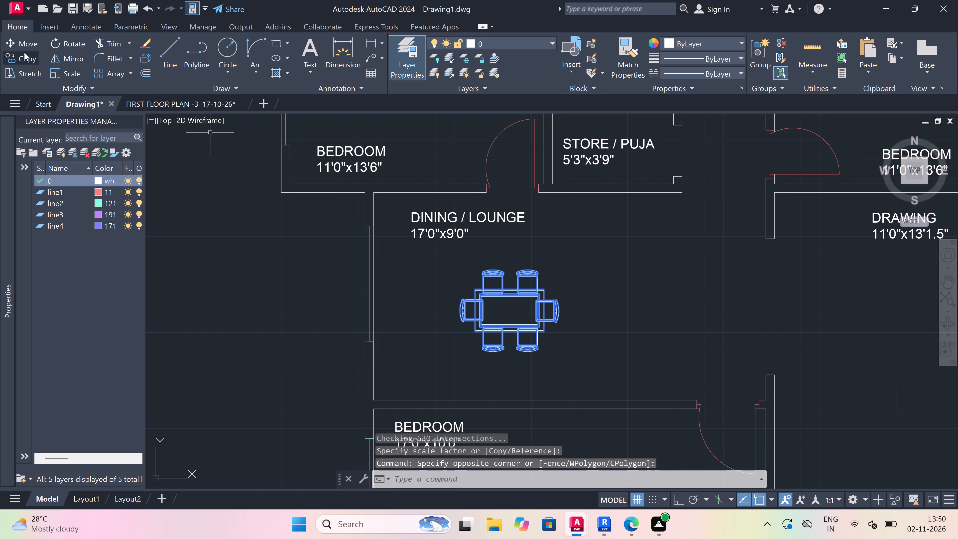
drag(24, 56, 31, 57)
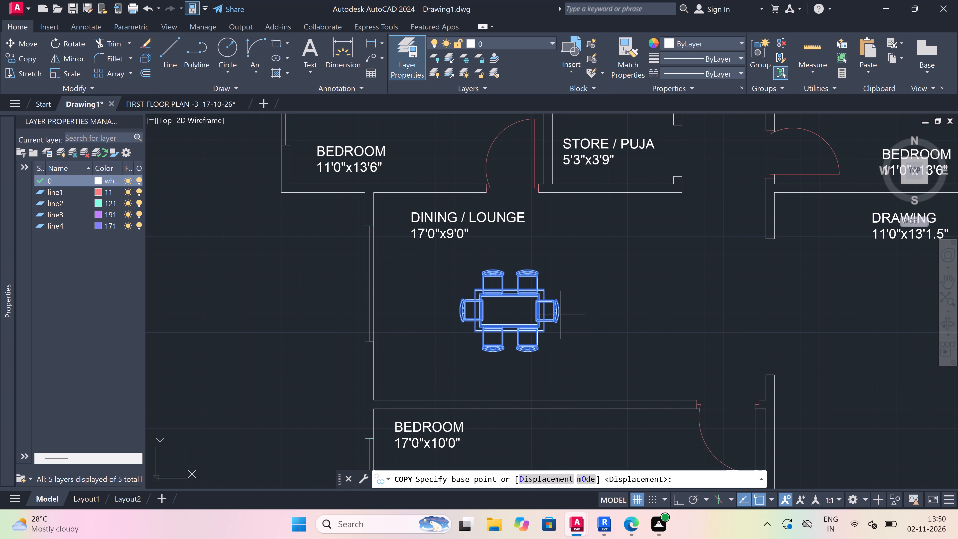
click(510, 309)
scroll(438, 313, down, 6)
scroll(535, 309, up, 4)
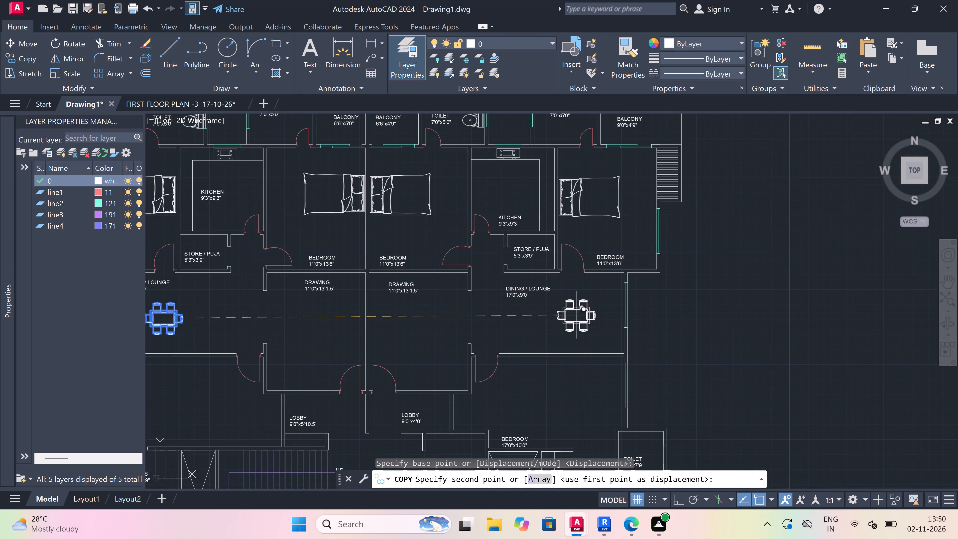
scroll(577, 315, up, 1)
click(535, 320)
scroll(634, 234, down, 6)
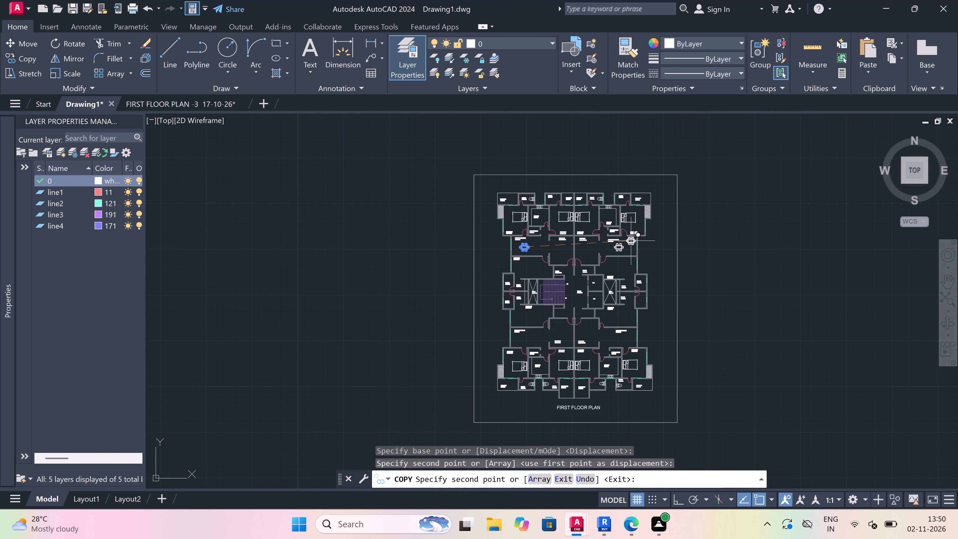
scroll(623, 306, up, 2)
scroll(627, 409, up, 3)
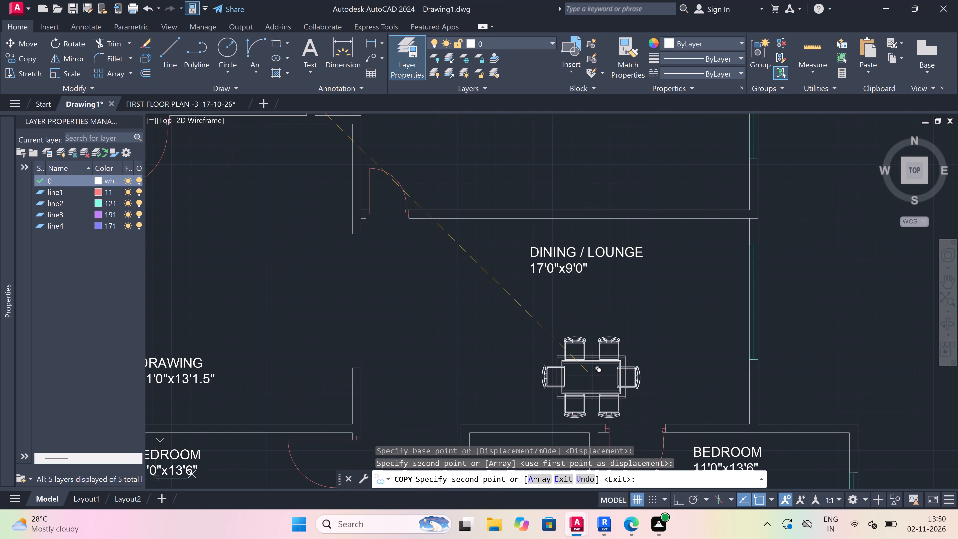
click(566, 343)
scroll(637, 305, down, 5)
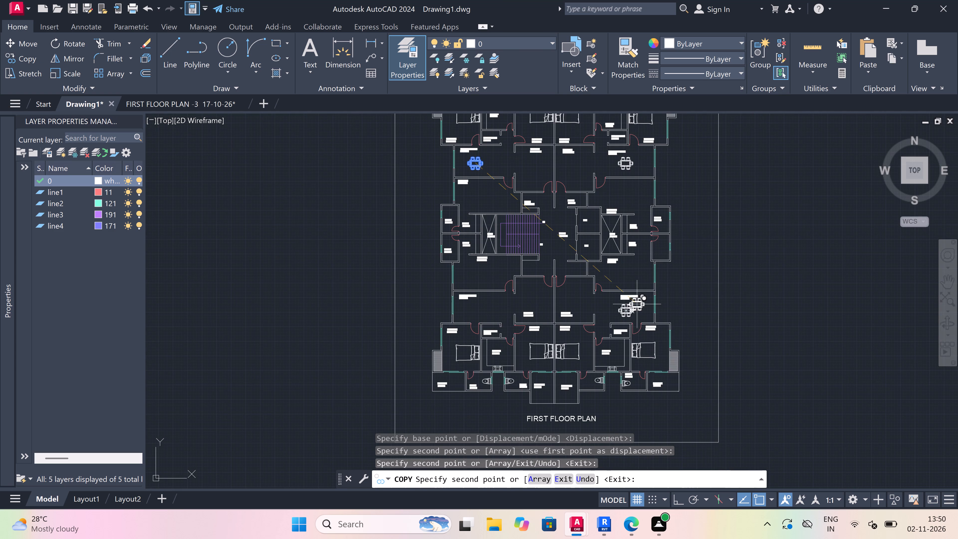
scroll(493, 331, up, 3)
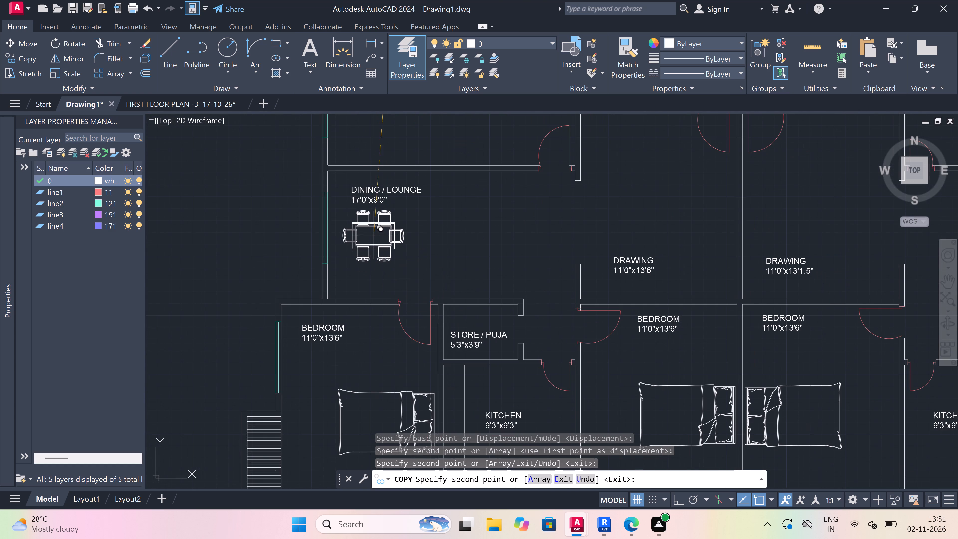
drag(379, 239, 392, 244)
key(Escape)
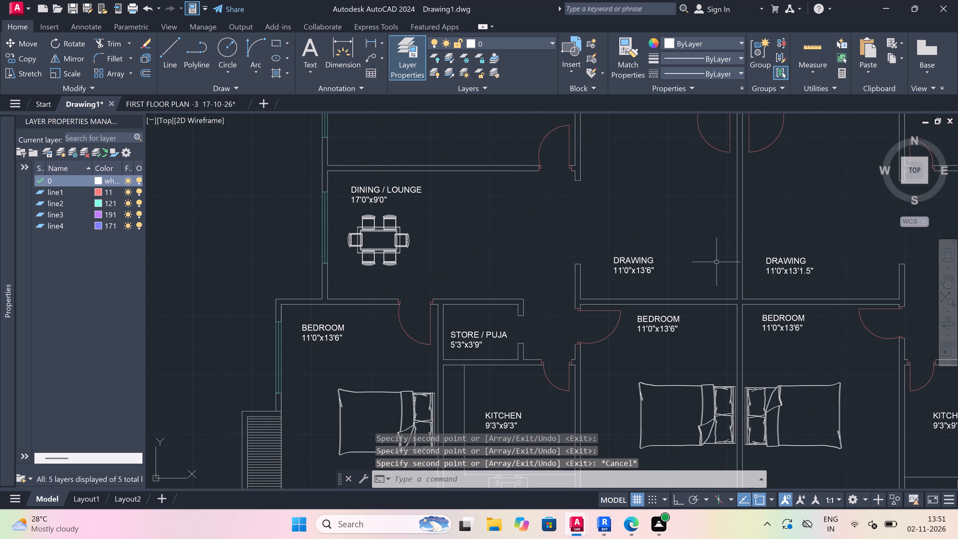
Copy the bed in the lower-left unit's 11'0"x13'6" BEDROOM into the empty space outside the plan's left border.
scroll(628, 299, down, 4)
scroll(579, 223, up, 3)
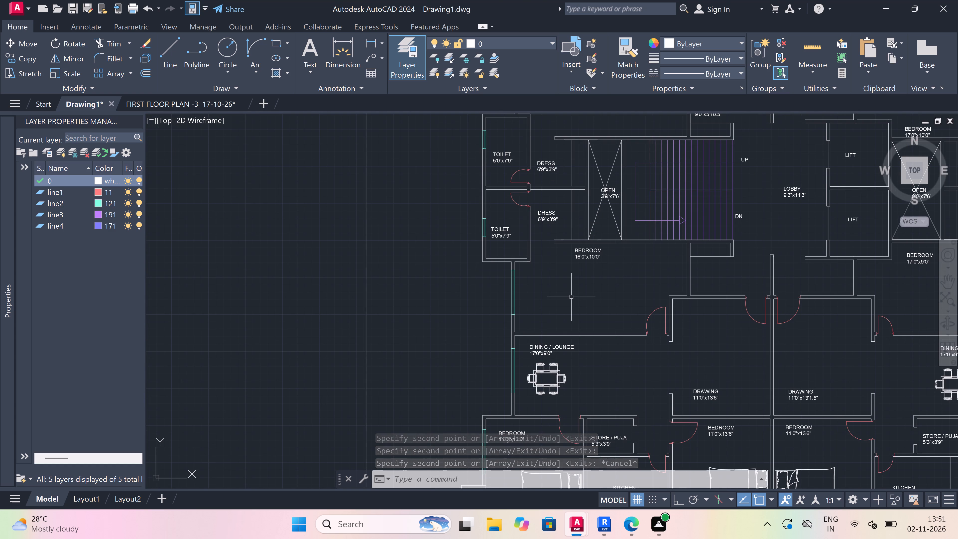
scroll(572, 289, up, 1)
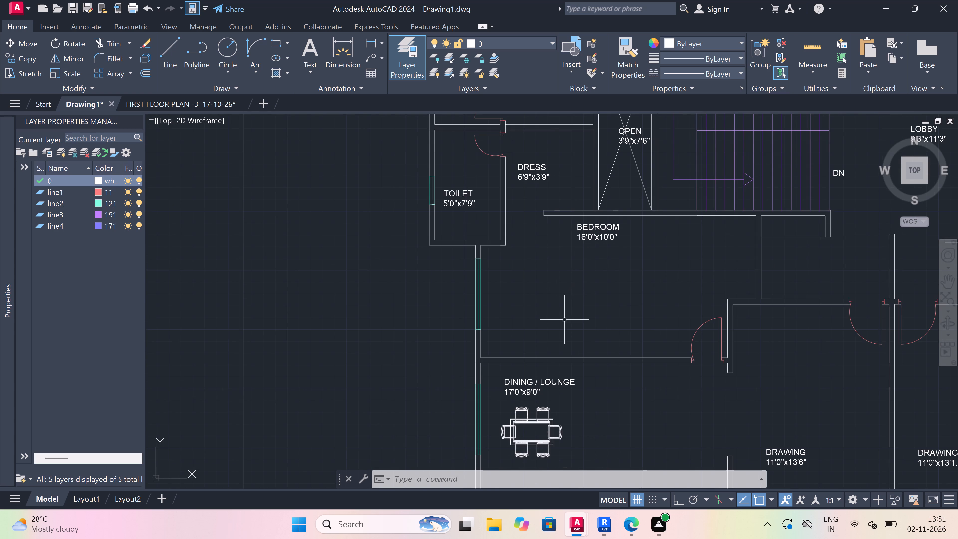
scroll(562, 333, down, 3)
scroll(573, 401, down, 1)
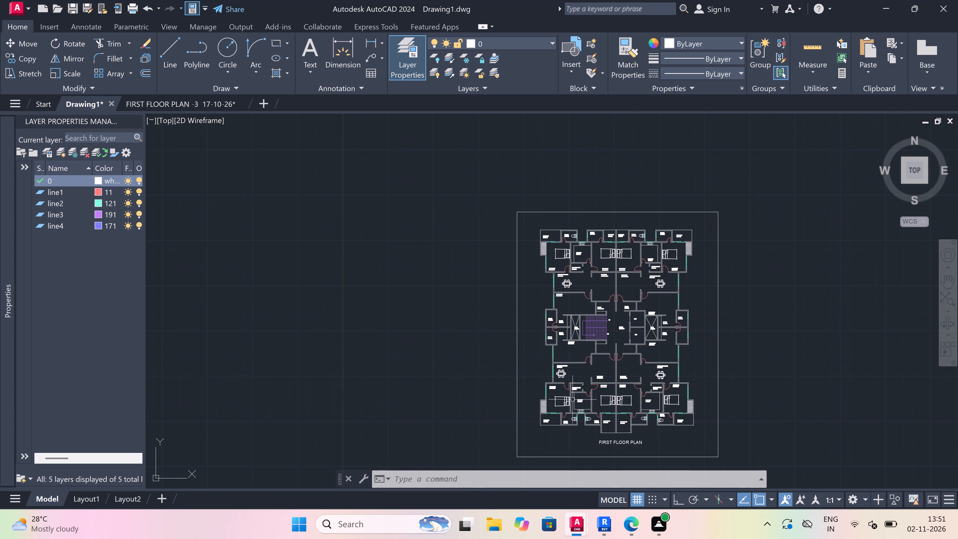
scroll(589, 378, up, 2)
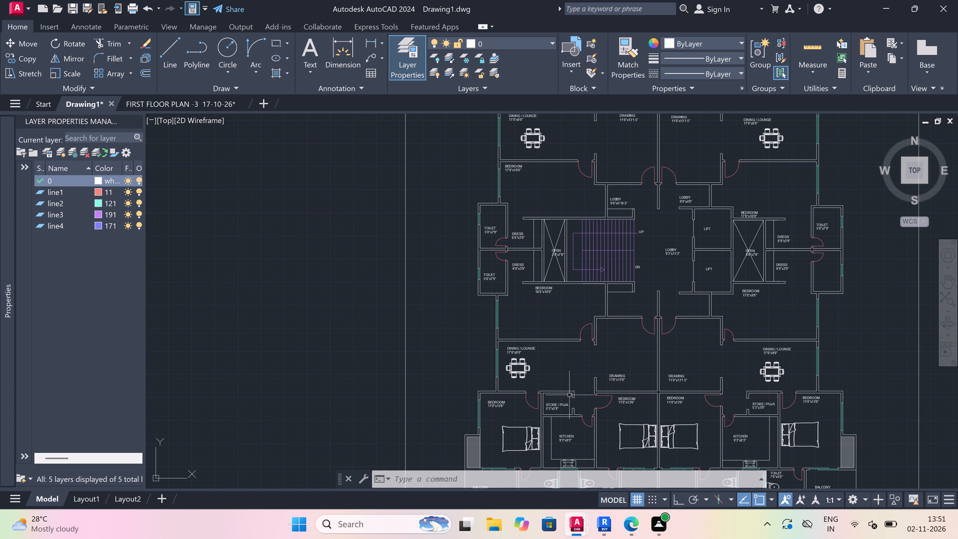
scroll(555, 375, down, 2)
scroll(547, 425, up, 4)
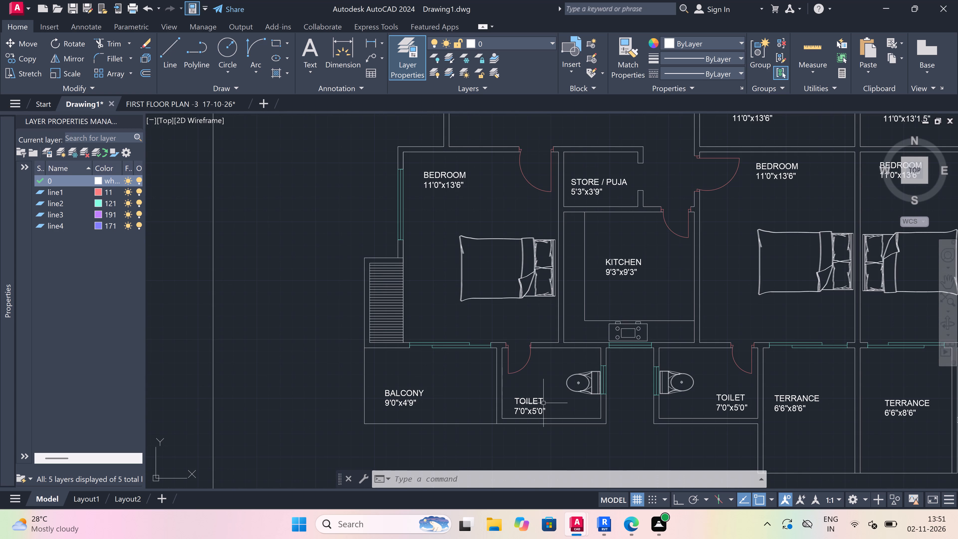
scroll(533, 253, up, 1)
scroll(549, 200, up, 1)
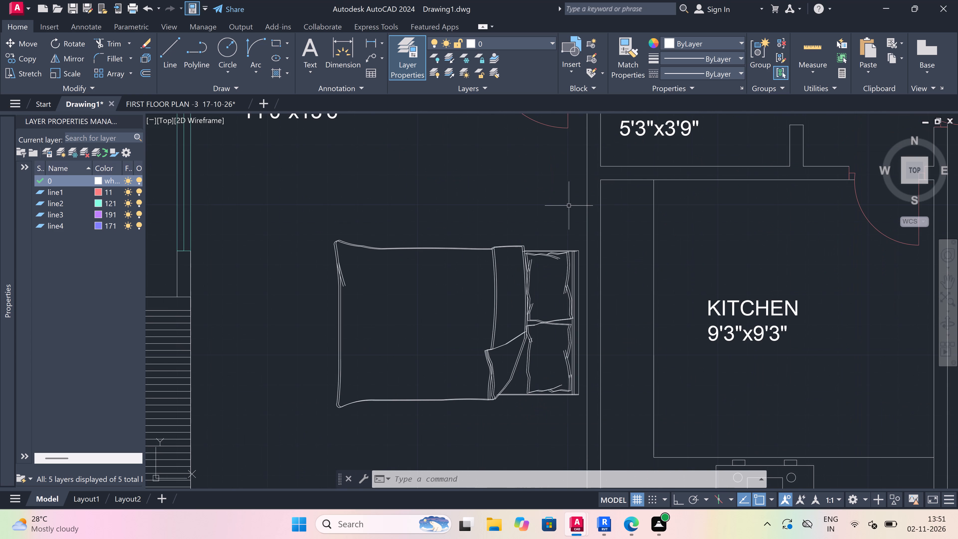
click(583, 209)
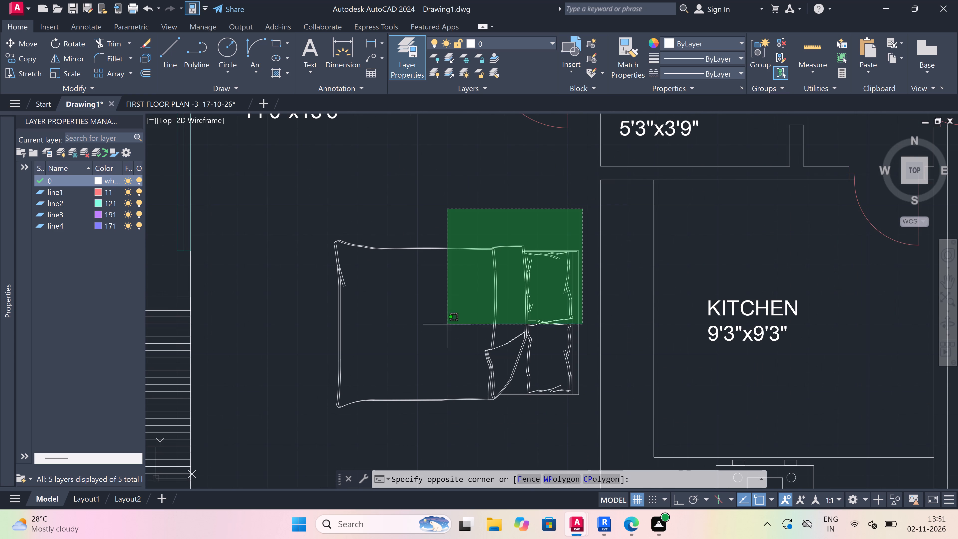
click(326, 447)
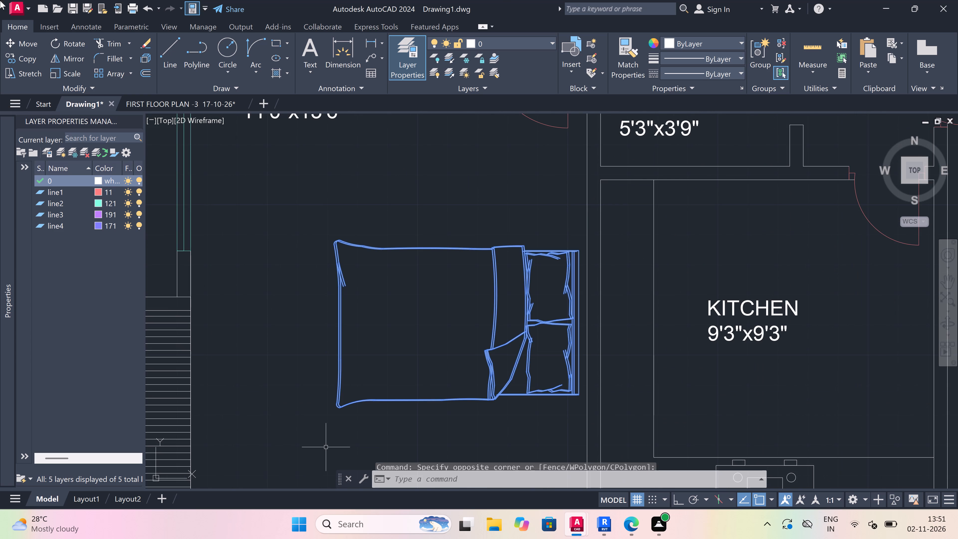
click(29, 57)
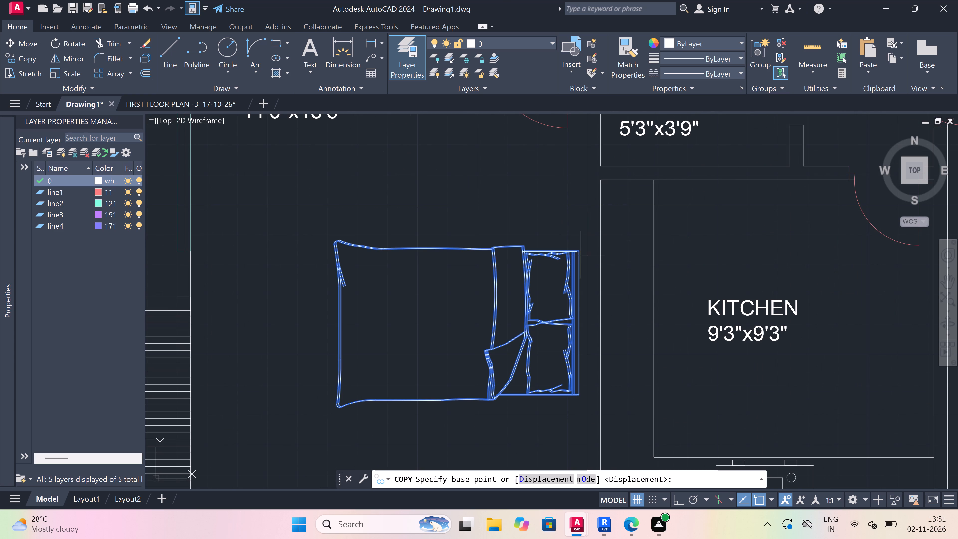
click(580, 319)
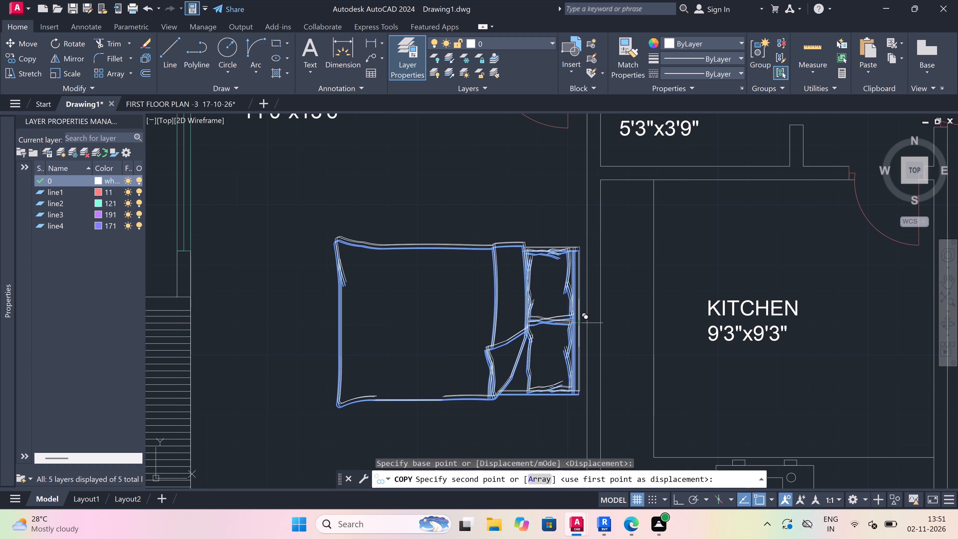
scroll(569, 324, down, 4)
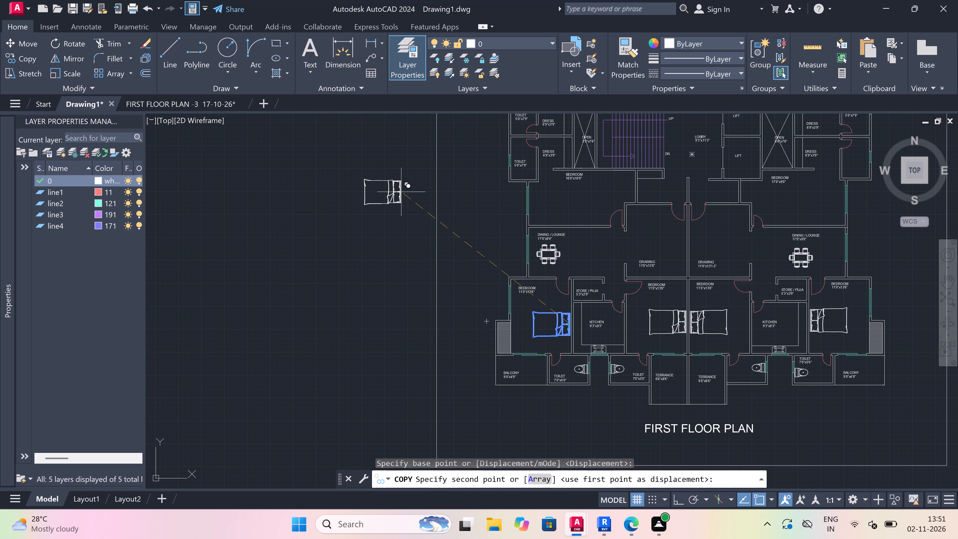
click(399, 194)
key(Escape)
Rotate the copied bed outside the plan to 270° about its headboard's midpoint, with Ortho on, so the pillows face down.
scroll(562, 265, down, 2)
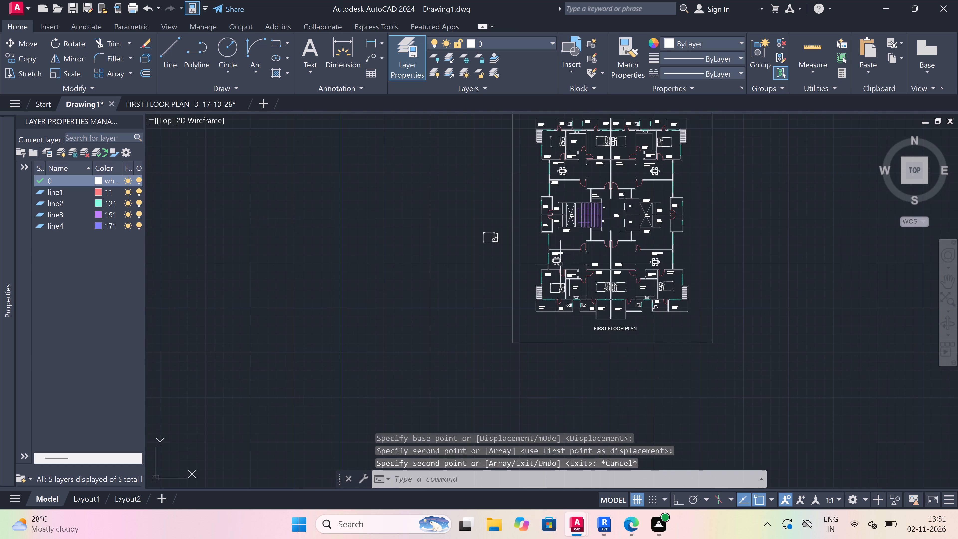
scroll(491, 221, up, 2)
scroll(517, 242, up, 1)
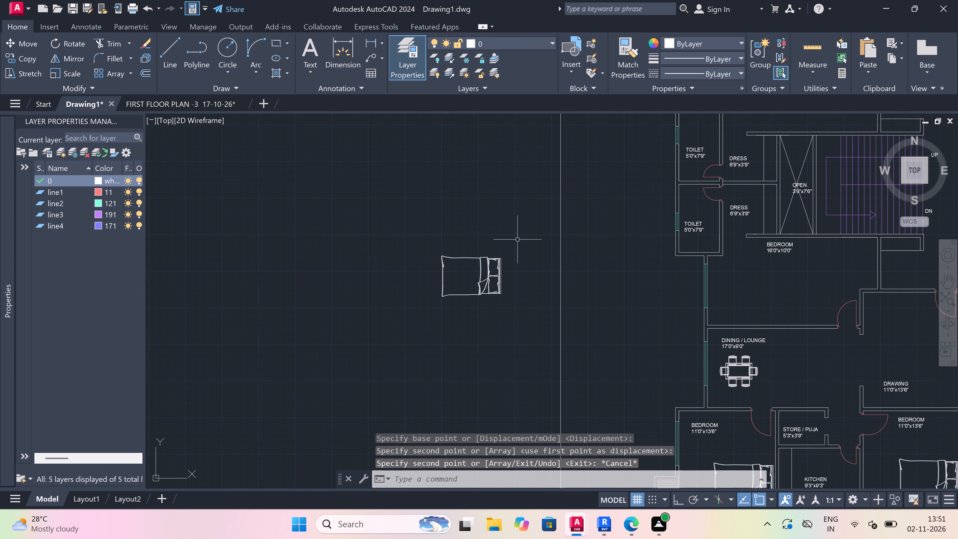
click(517, 236)
drag(384, 357, 385, 353)
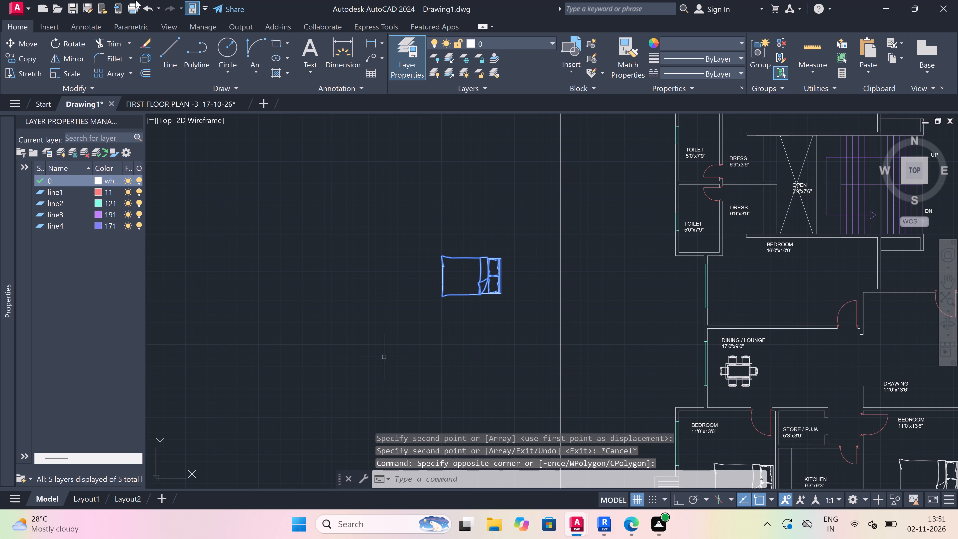
click(68, 39)
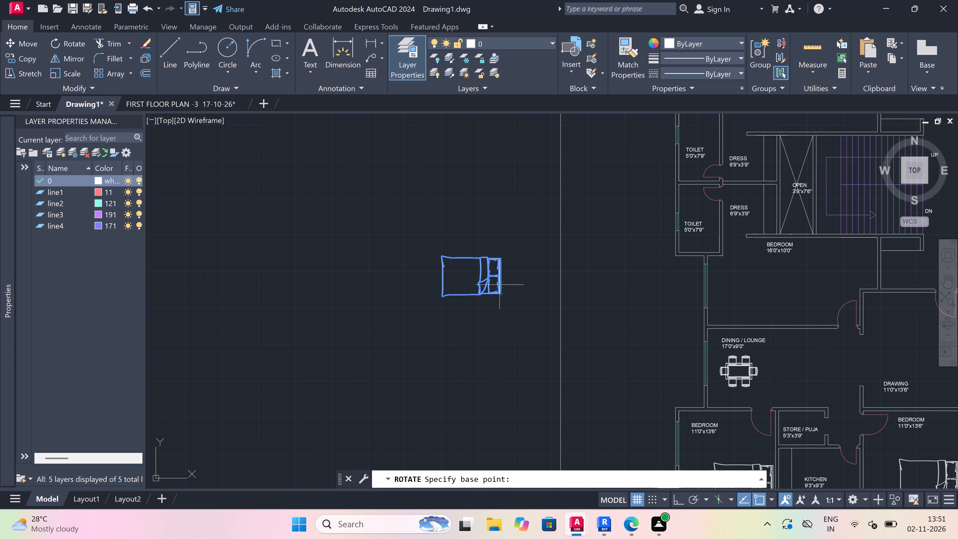
click(500, 274)
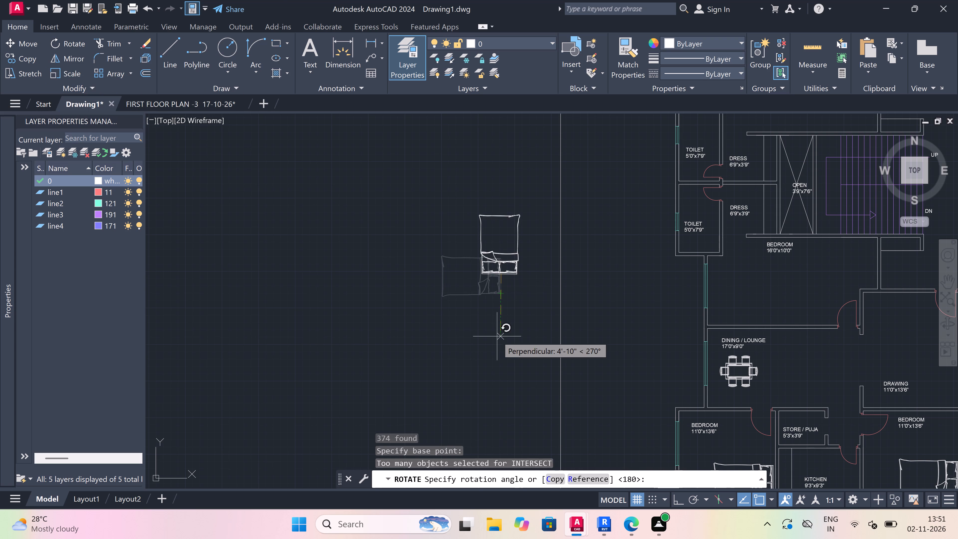
key(F8)
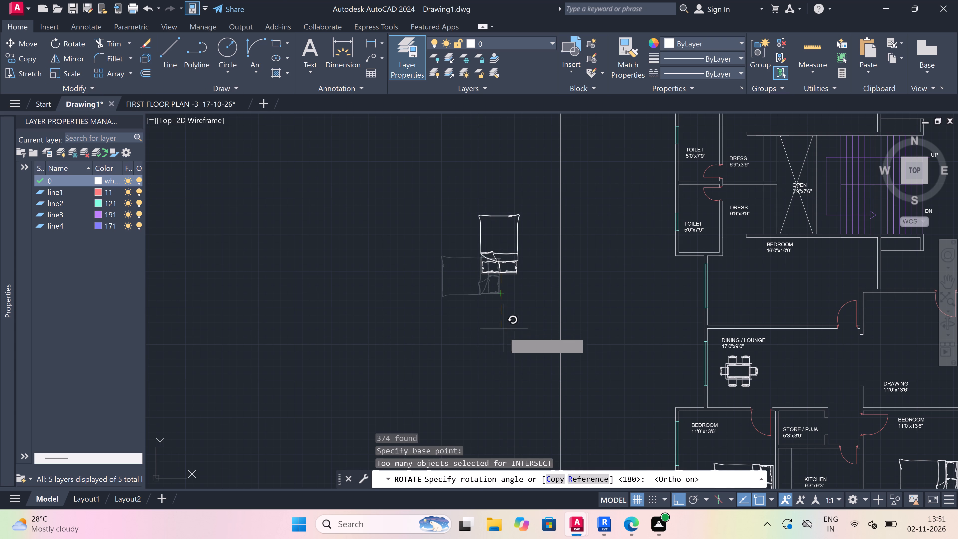
click(507, 352)
Copy the rotated bed, with Ortho off, into the lower-left unit's 16'0"x10'0" BEDROOM, its headboard near the DINING / LOUNGE wall.
drag(542, 198, 537, 202)
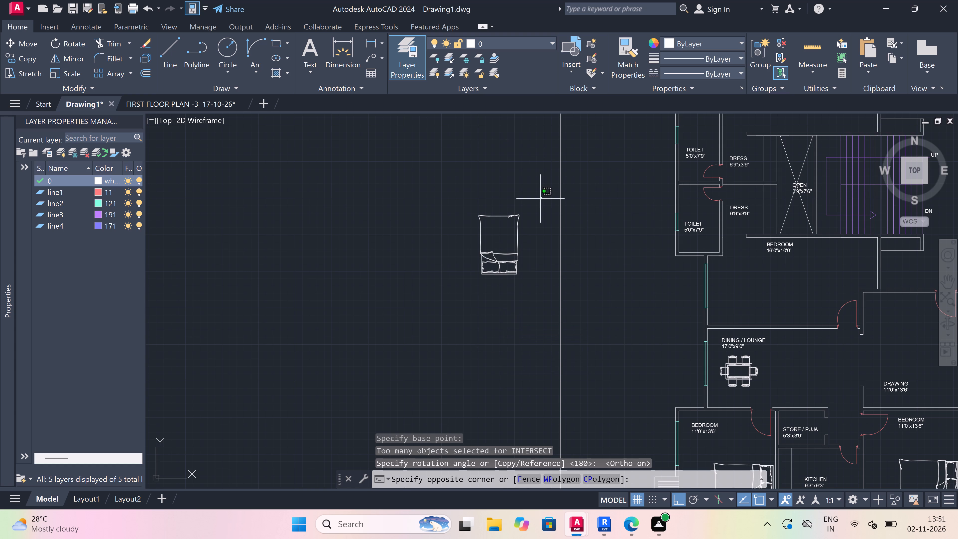
click(445, 307)
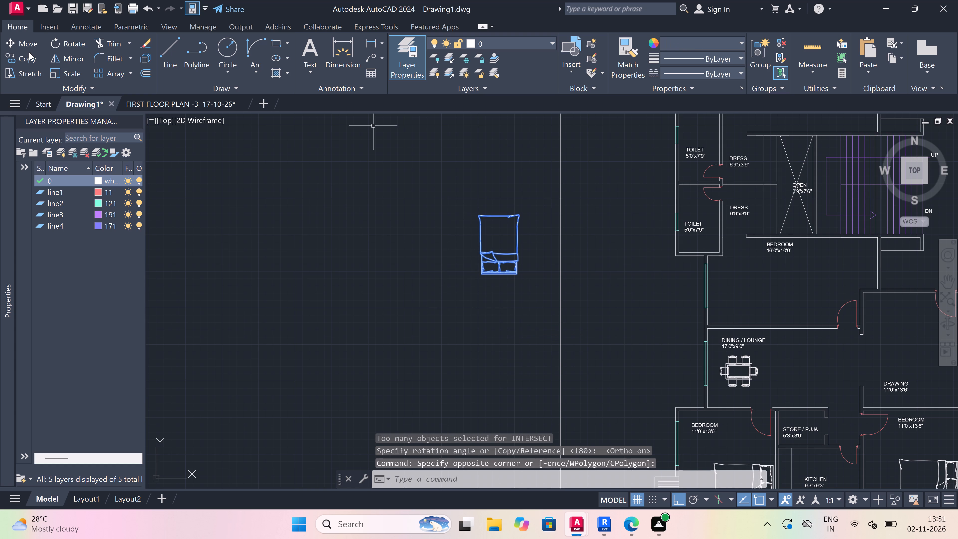
click(26, 56)
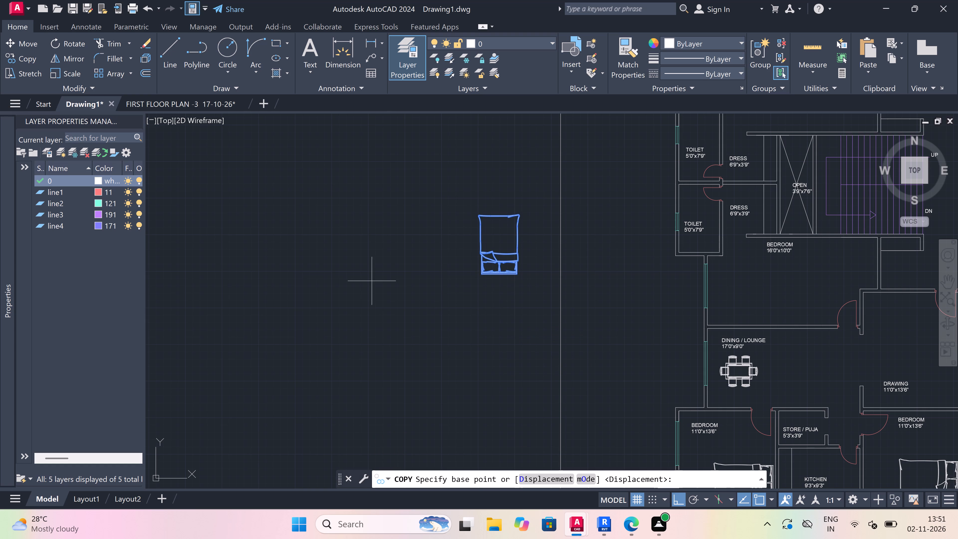
drag(500, 273, 501, 273)
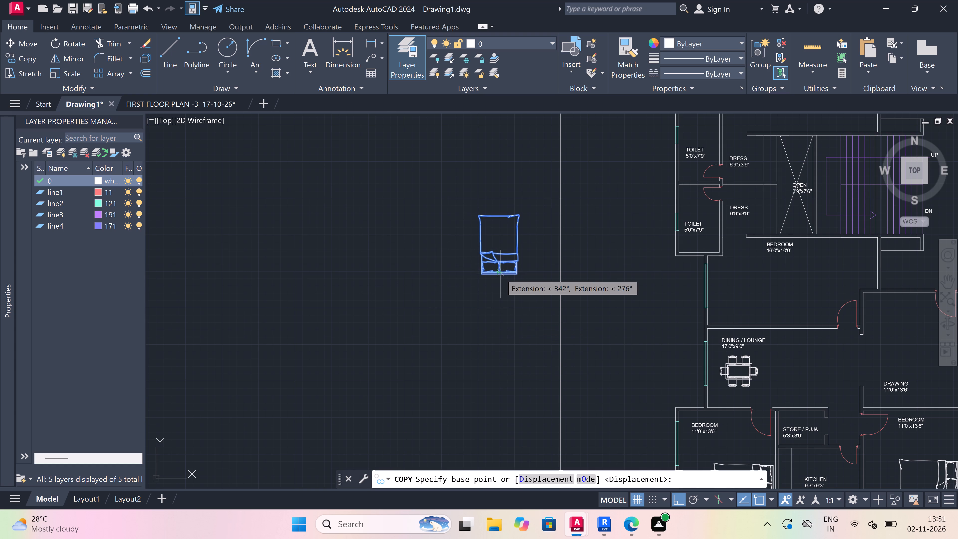
drag(501, 273, 501, 284)
key(F8)
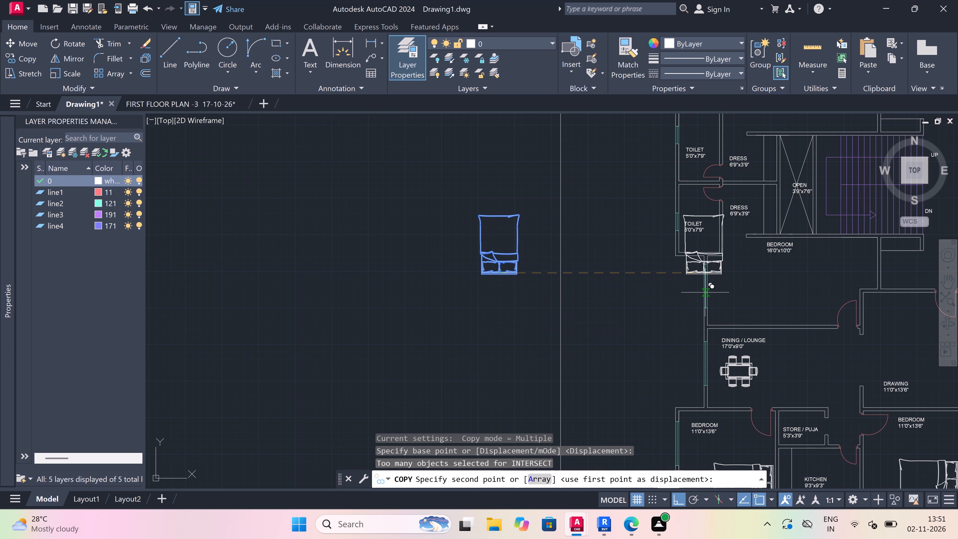
scroll(810, 324, up, 3)
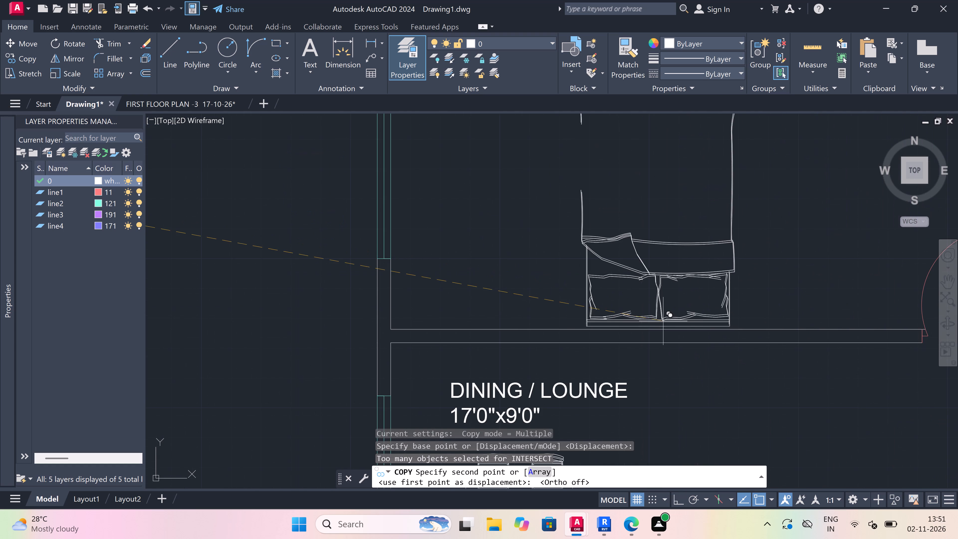
scroll(603, 318, up, 2)
click(600, 325)
Place another copy of the rotated bed in the lower-right unit's 17'0"x9'0" BEDROOM, its headboard near the DINING / LOUNGE wall.
scroll(503, 323, down, 2)
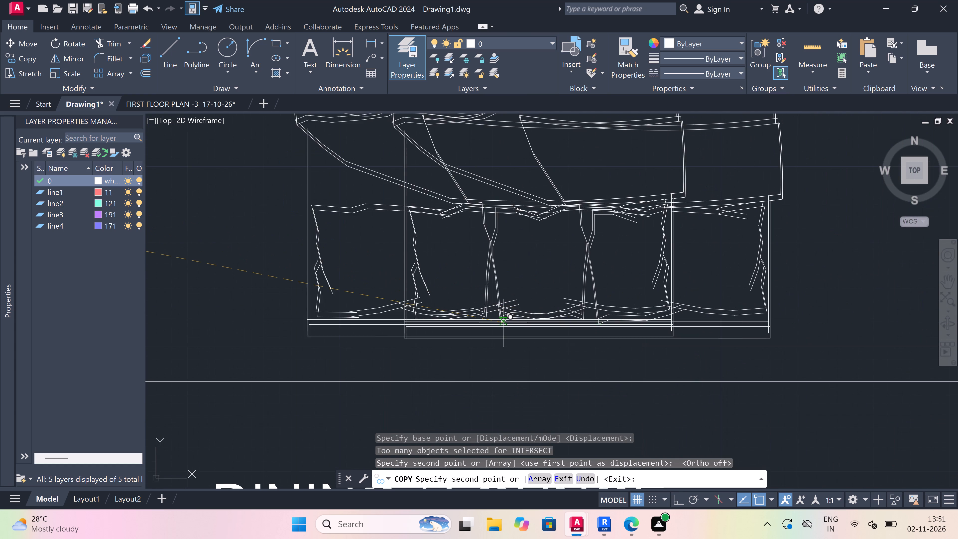
scroll(503, 323, down, 6)
scroll(647, 320, up, 3)
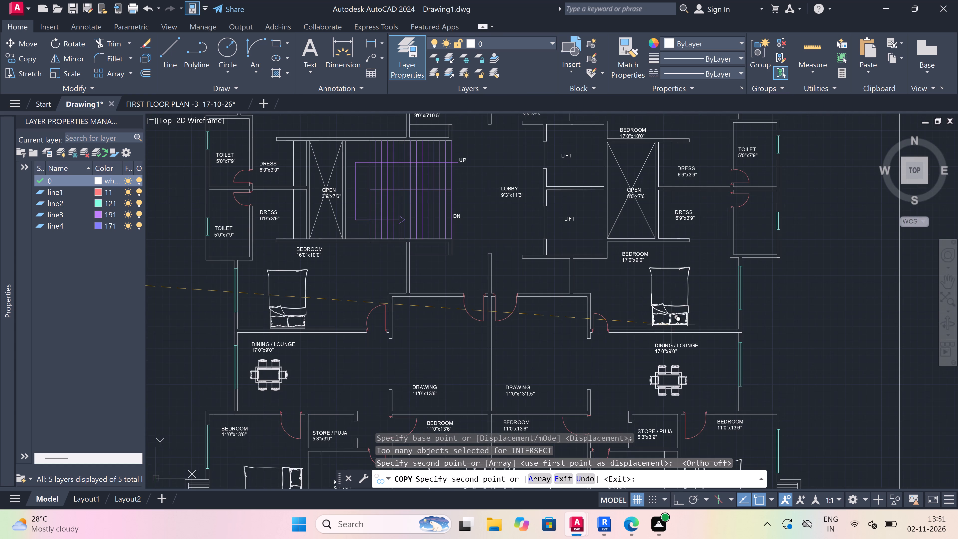
scroll(693, 327, up, 5)
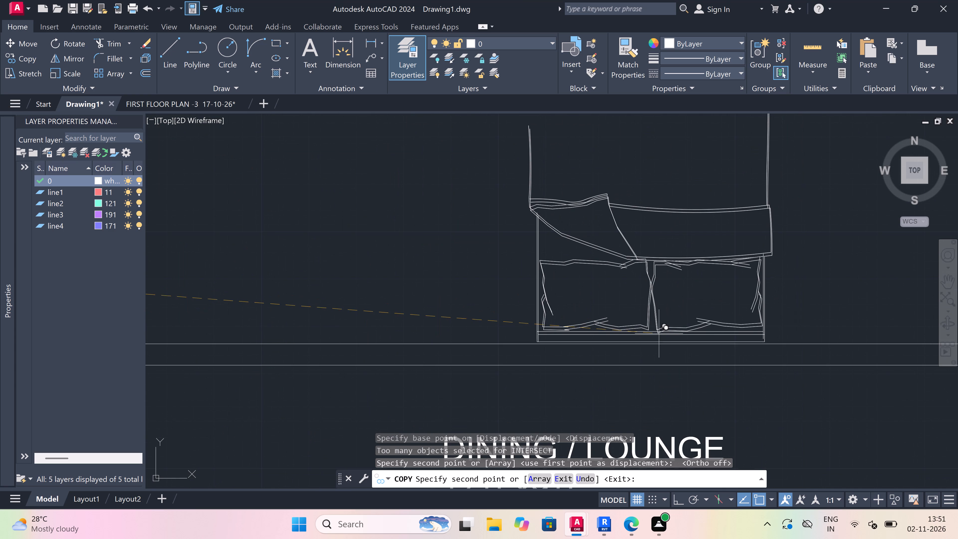
scroll(659, 333, up, 3)
click(659, 332)
scroll(643, 298, down, 12)
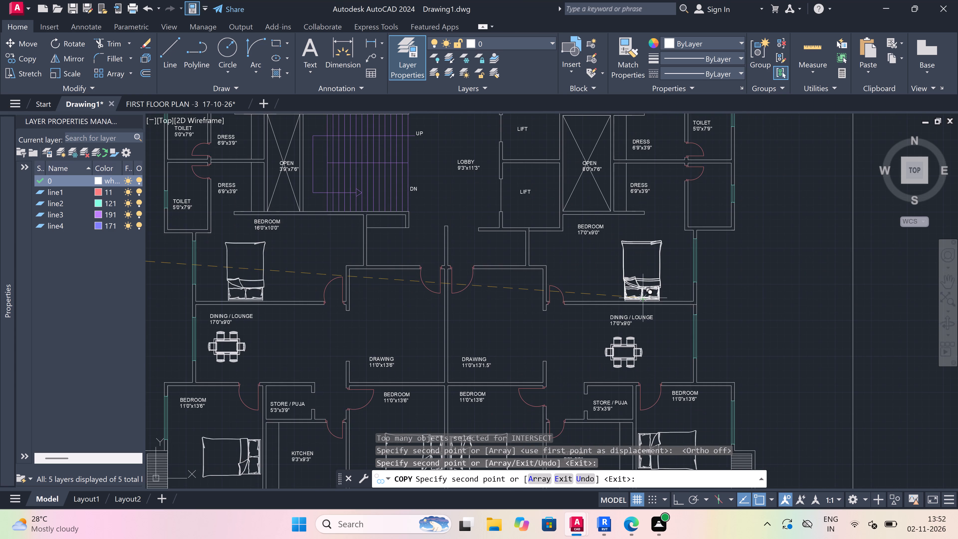
scroll(643, 298, down, 2)
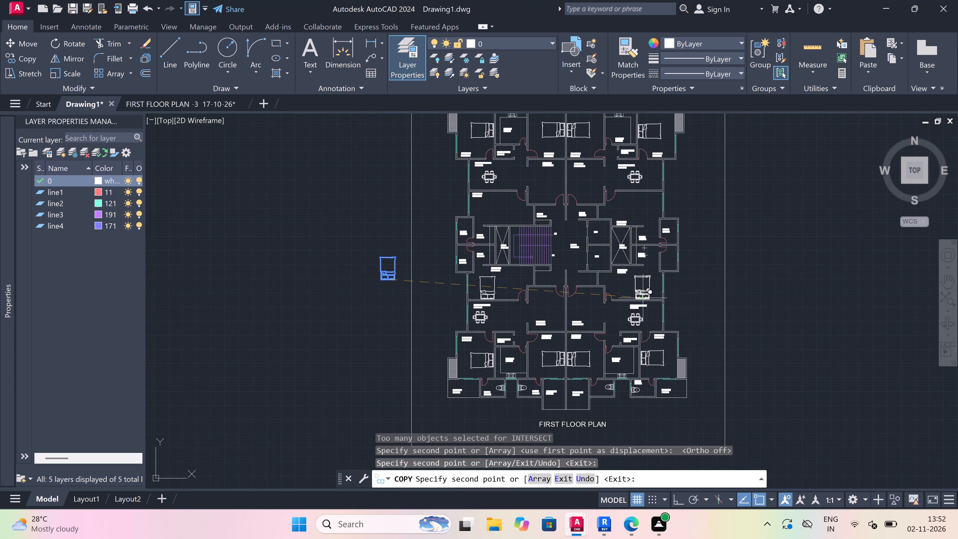
key(Escape)
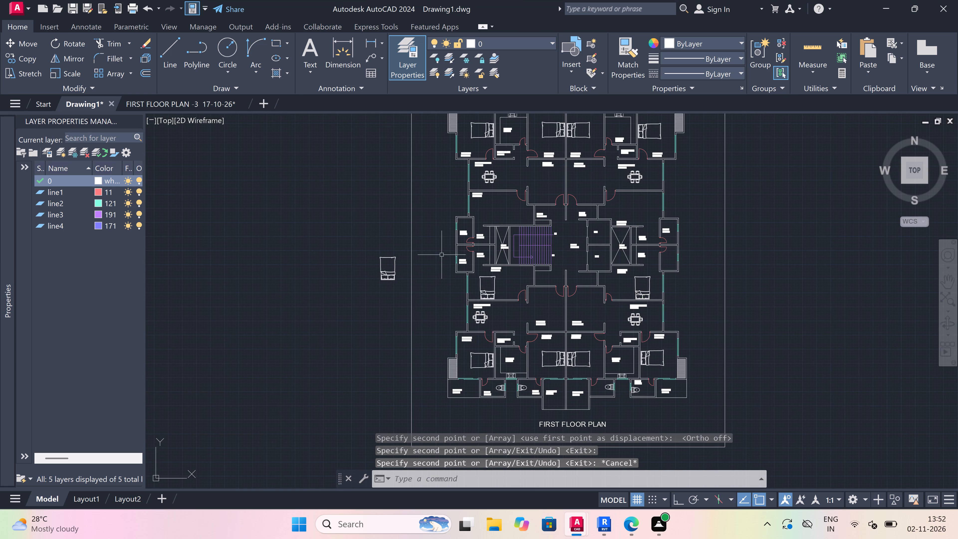
Rotate the spare bed outside the plan half a turn about its foot-end midpoint, with Ortho on, so the pillows face up.
scroll(376, 270, up, 1)
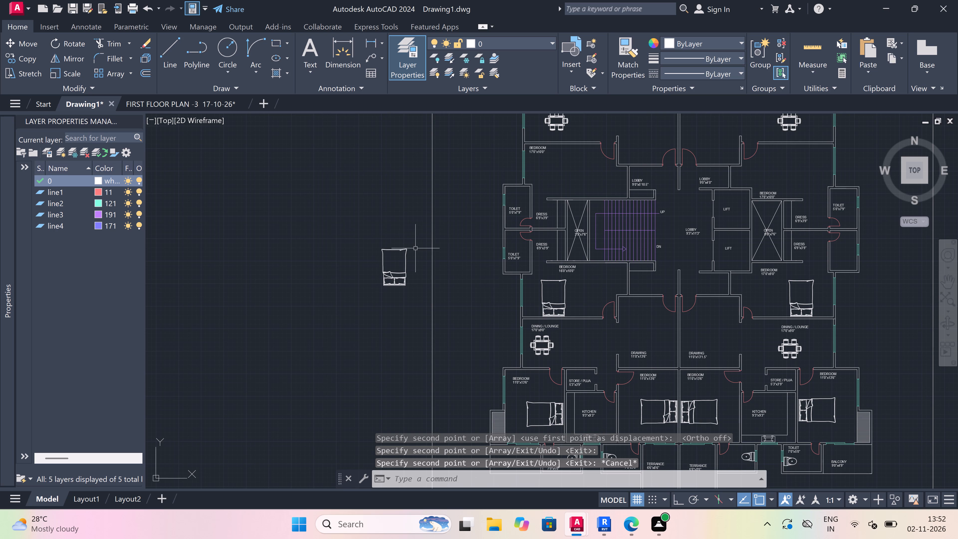
scroll(416, 248, up, 1)
drag(415, 238, 412, 237)
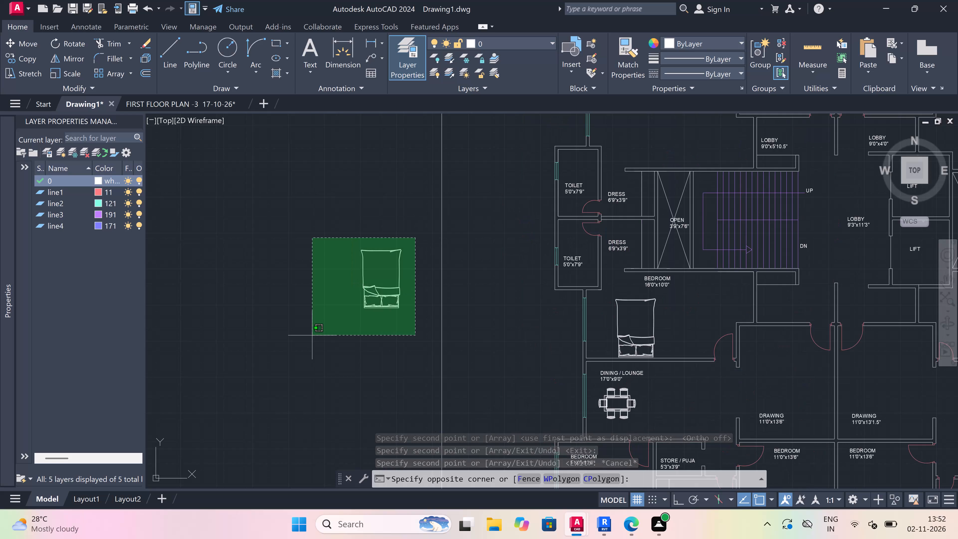
click(311, 336)
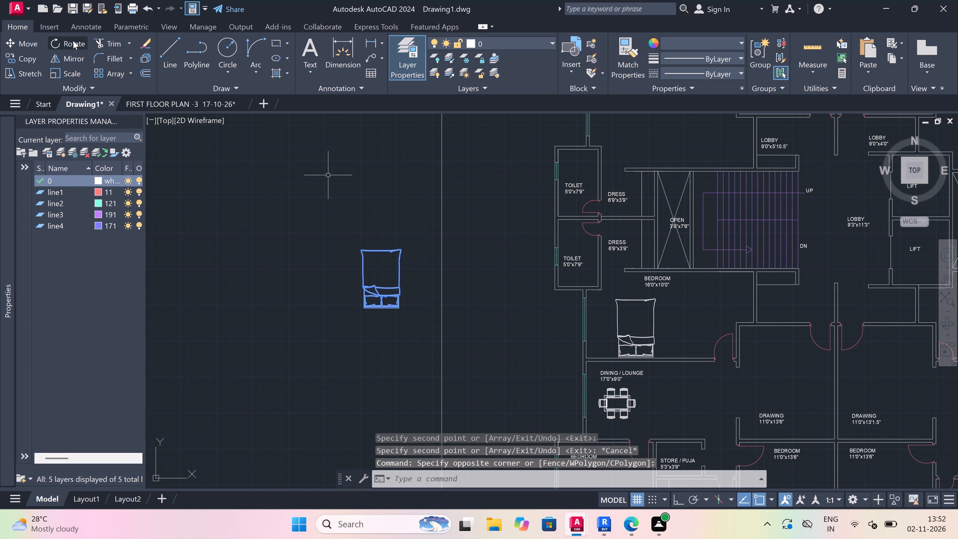
click(73, 41)
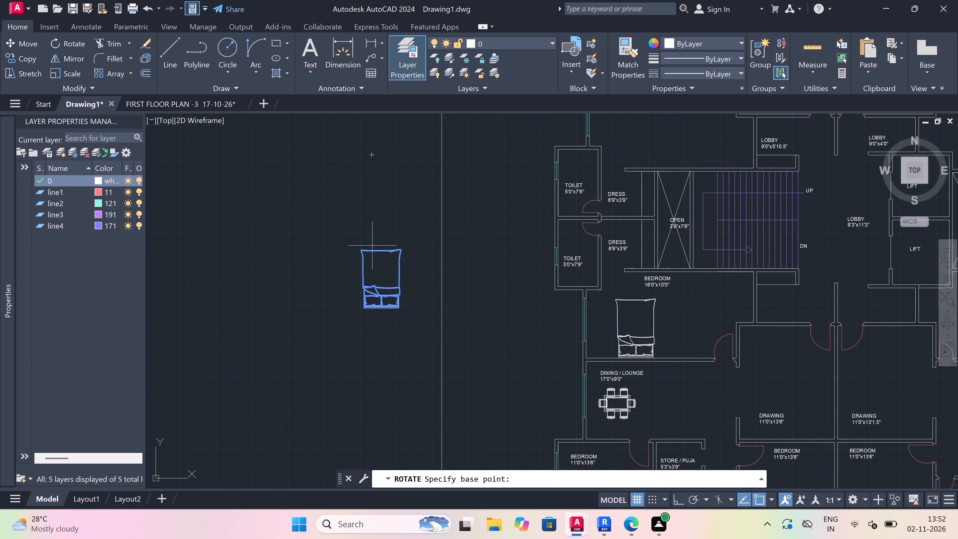
click(378, 257)
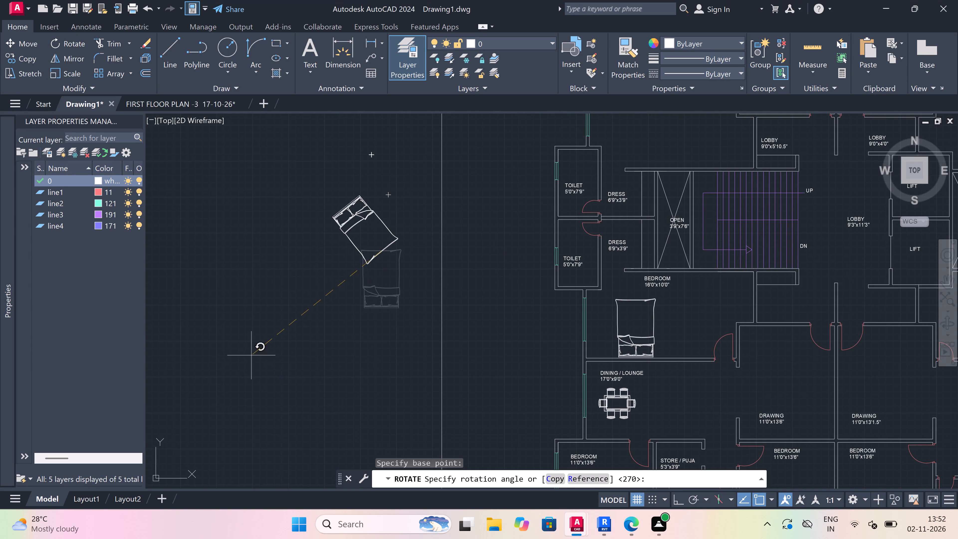
key(F8)
click(220, 185)
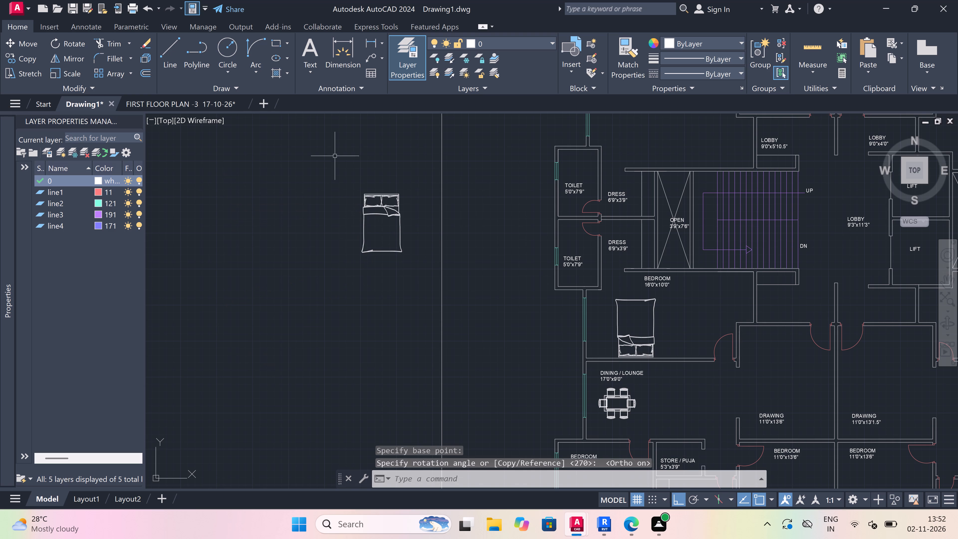
Copy the turned bed, with Ortho off, from its headboard into the upper-left unit's BEDROOM below the DINING / LOUNGE, headboard near the shared wall.
drag(412, 173, 403, 186)
drag(397, 194, 388, 206)
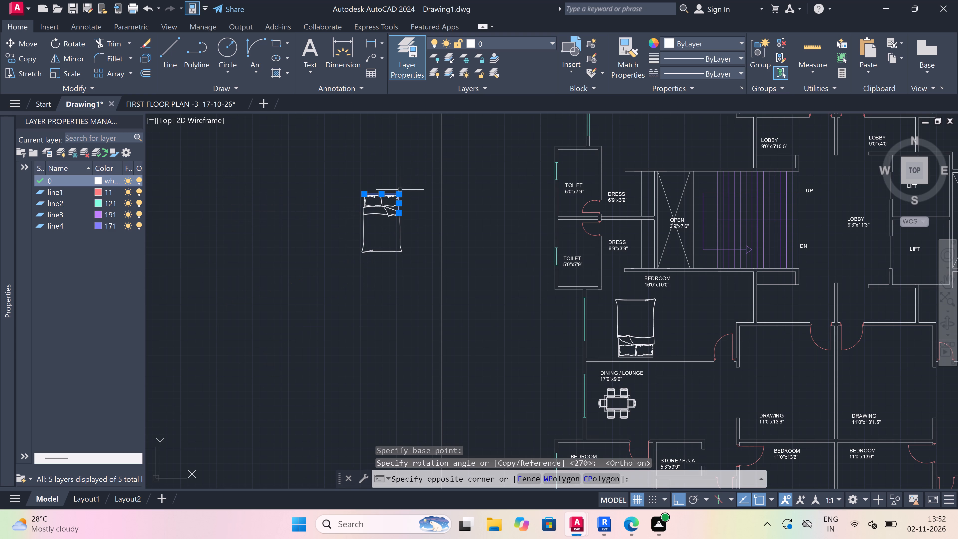
key(Escape)
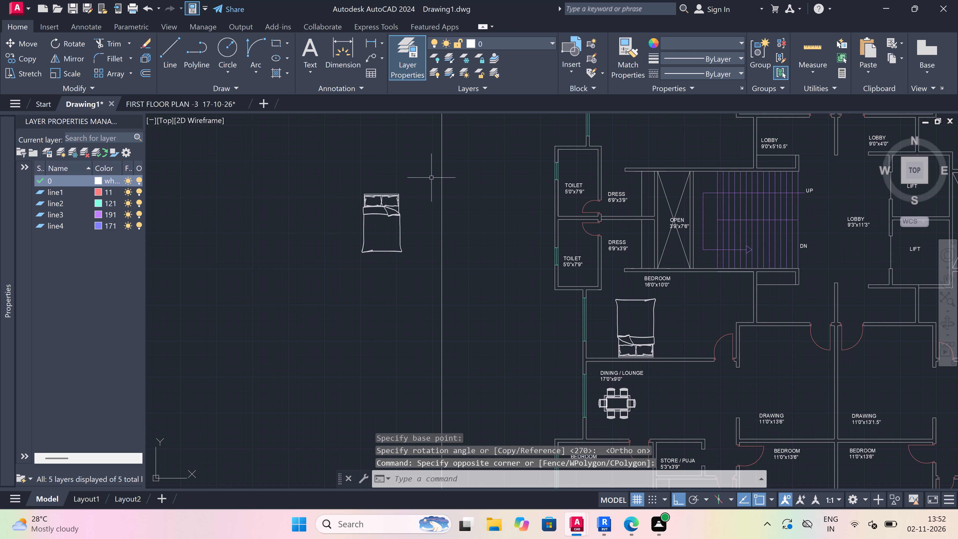
drag(411, 170, 405, 177)
click(297, 326)
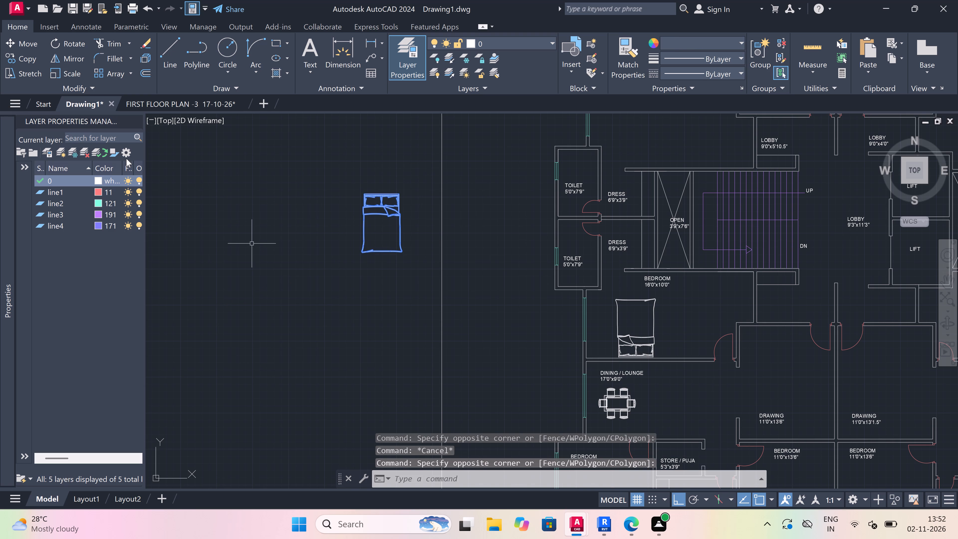
click(30, 59)
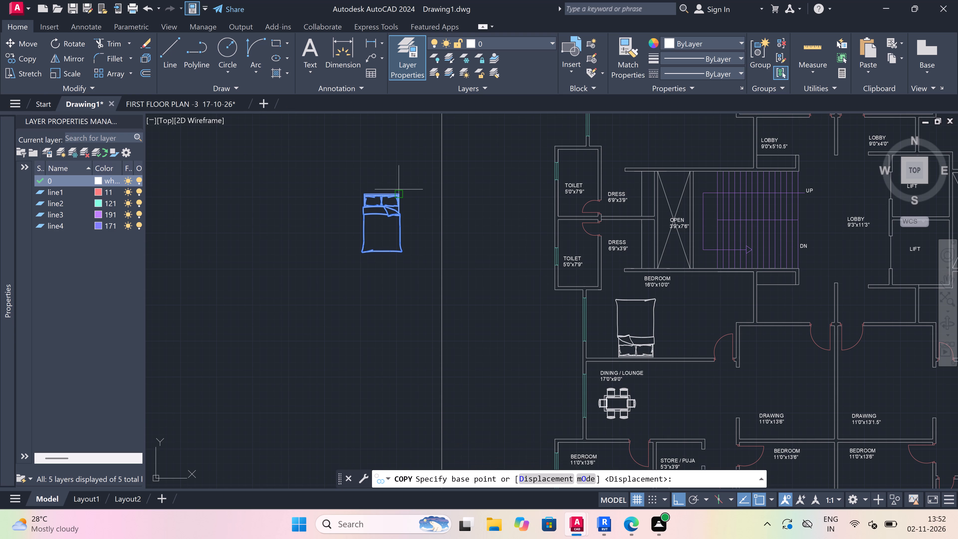
click(385, 194)
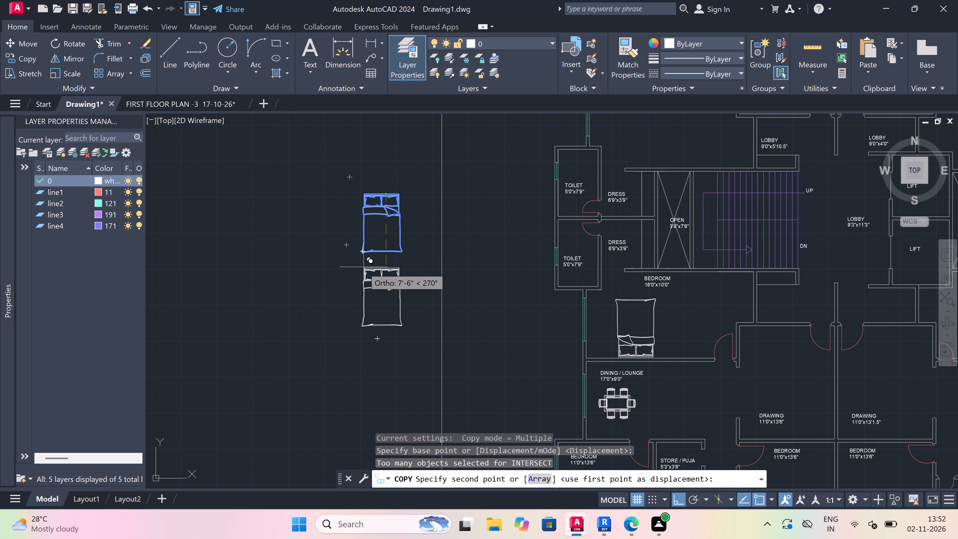
key(F8)
scroll(363, 266, down, 4)
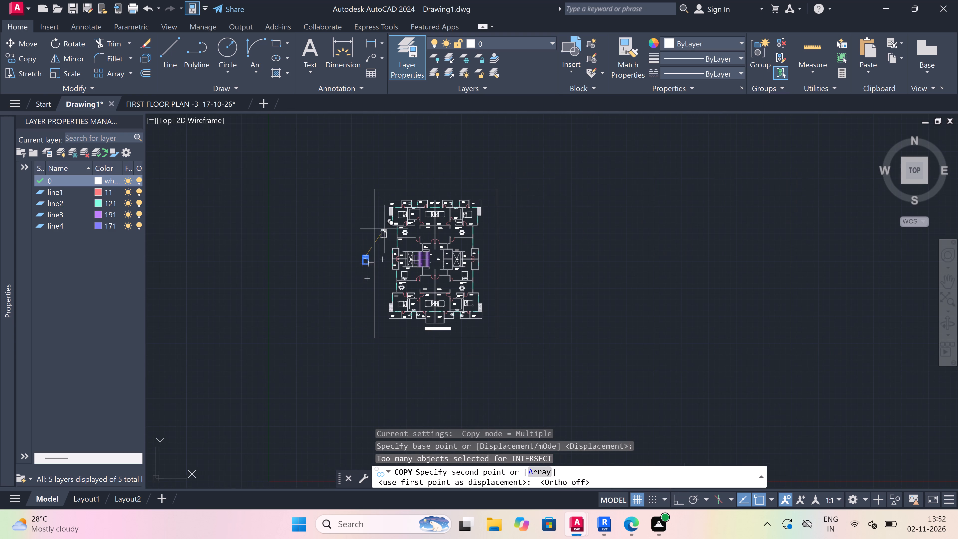
scroll(387, 206, up, 2)
scroll(434, 291, up, 4)
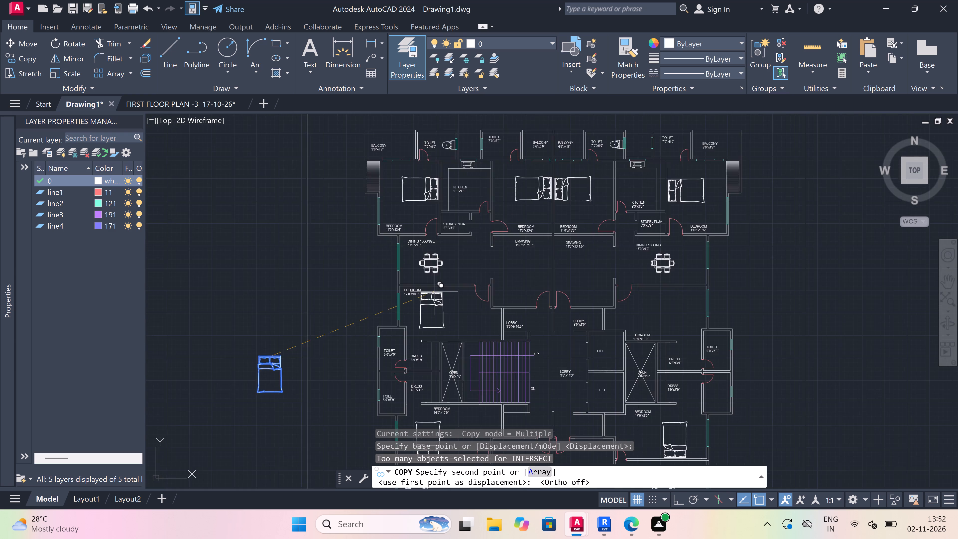
scroll(434, 291, up, 1)
scroll(462, 274, up, 4)
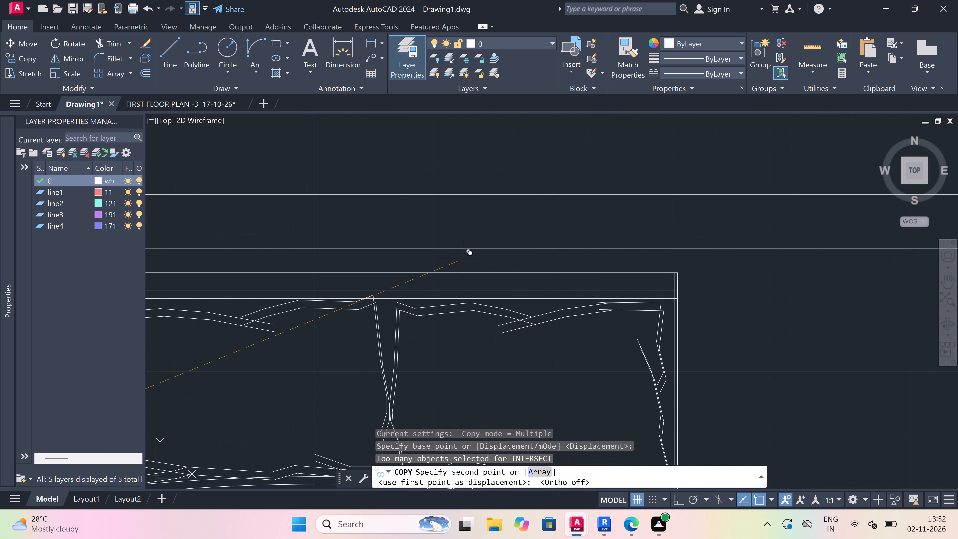
click(465, 246)
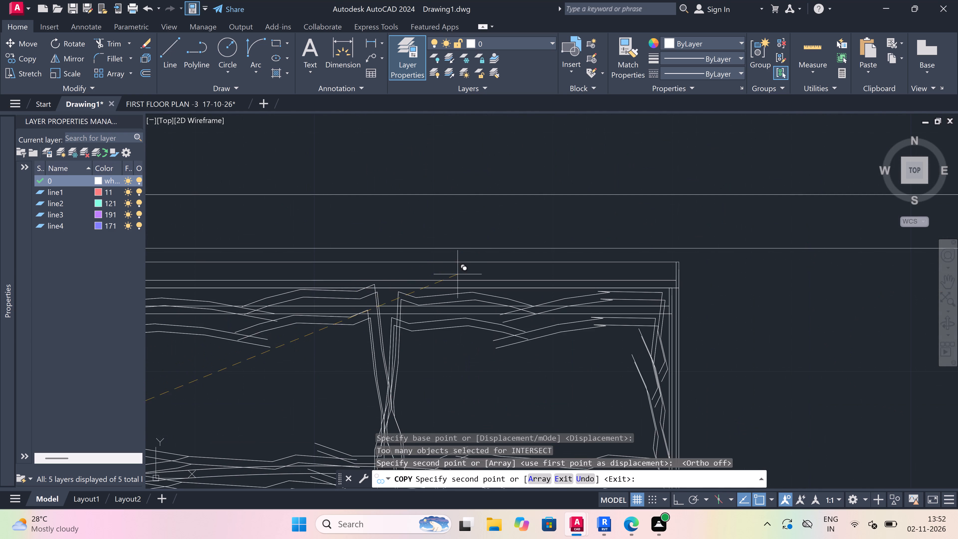
Place another copy of the bed in the upper-right unit's 17'0"x10'0" BEDROOM, its headboard near the DINING / LOUNGE wall.
scroll(455, 277, down, 9)
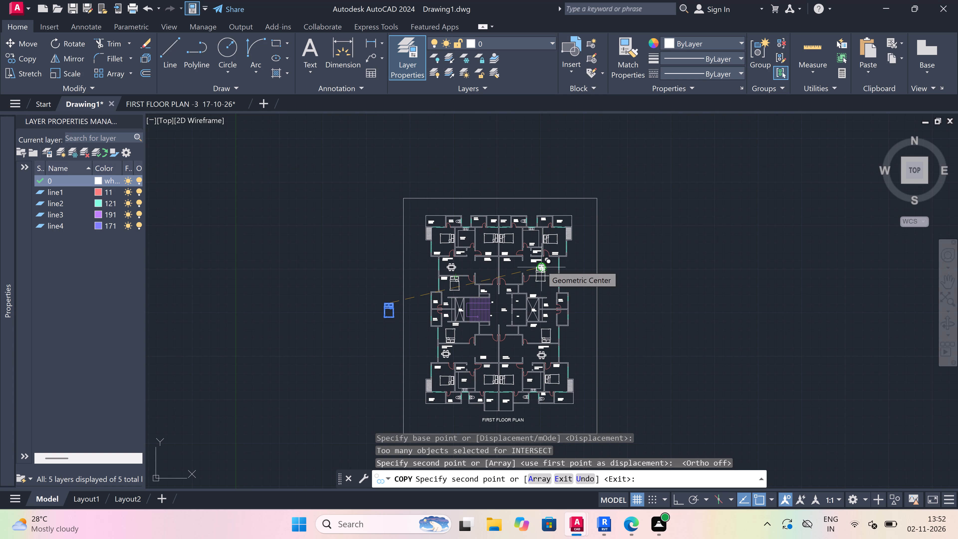
scroll(546, 292, up, 2)
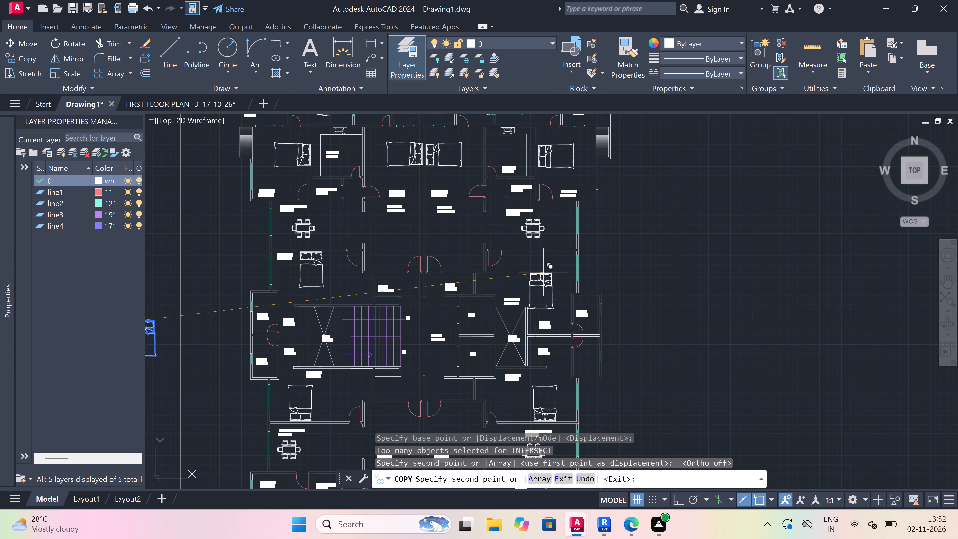
scroll(539, 255, up, 7)
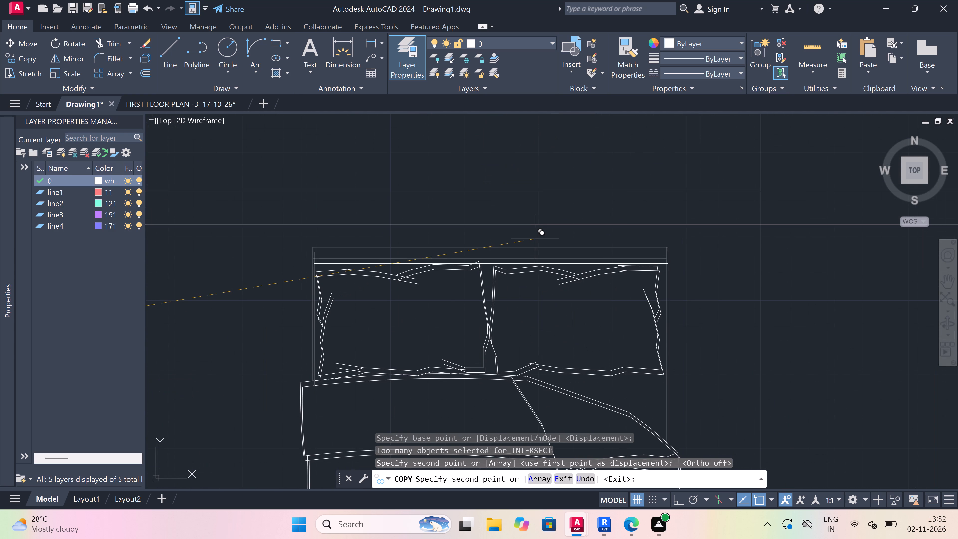
scroll(534, 235, up, 4)
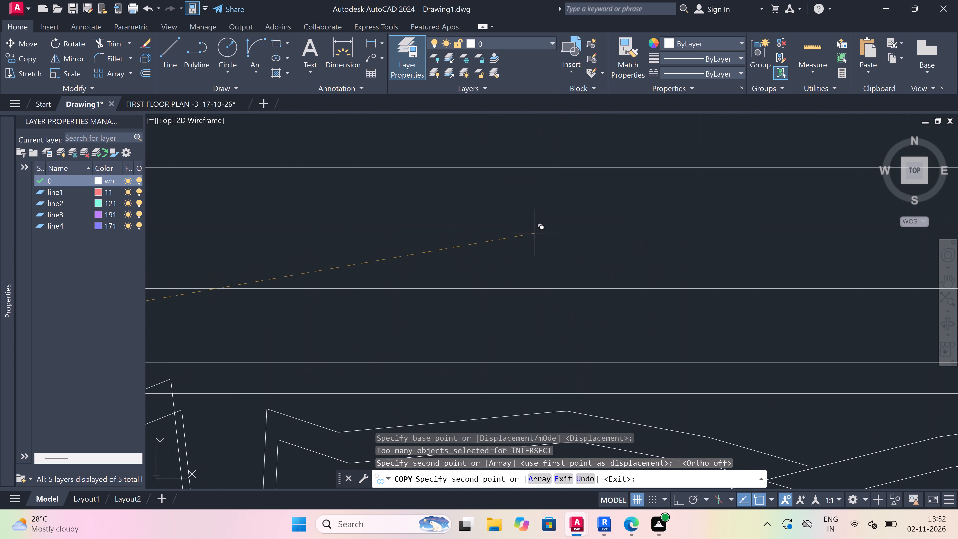
click(553, 192)
key(Escape)
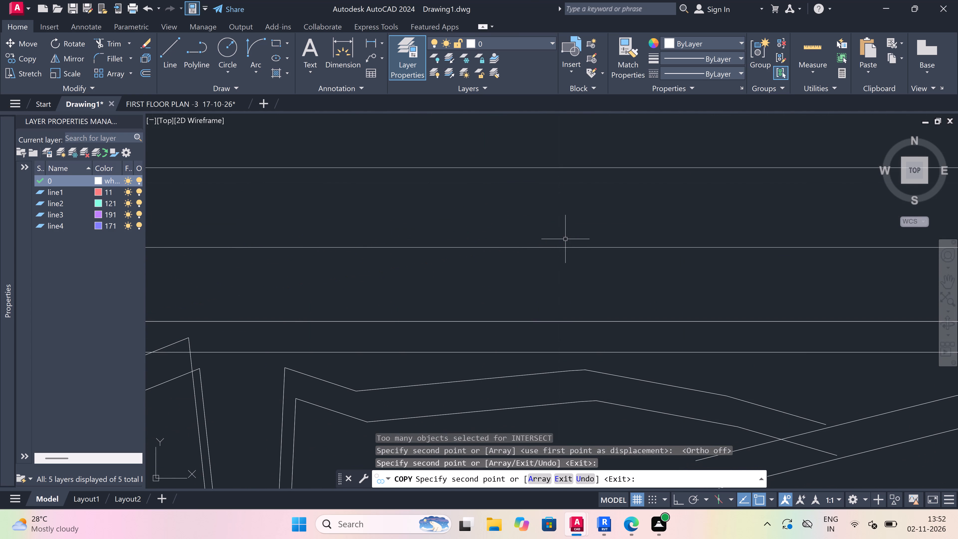
Delete the spare bed outside the plan's left border.
scroll(565, 239, down, 15)
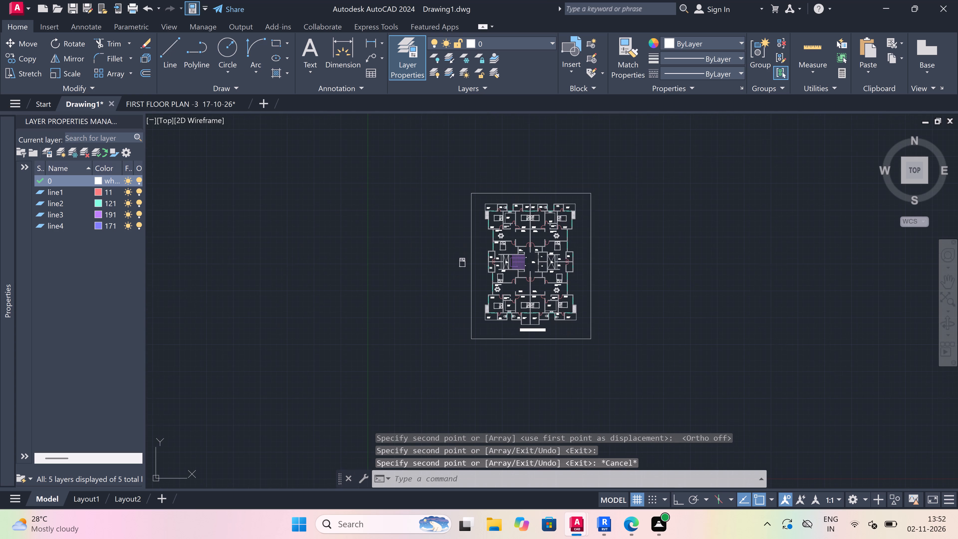
scroll(477, 241, up, 3)
scroll(472, 245, down, 3)
scroll(452, 282, up, 3)
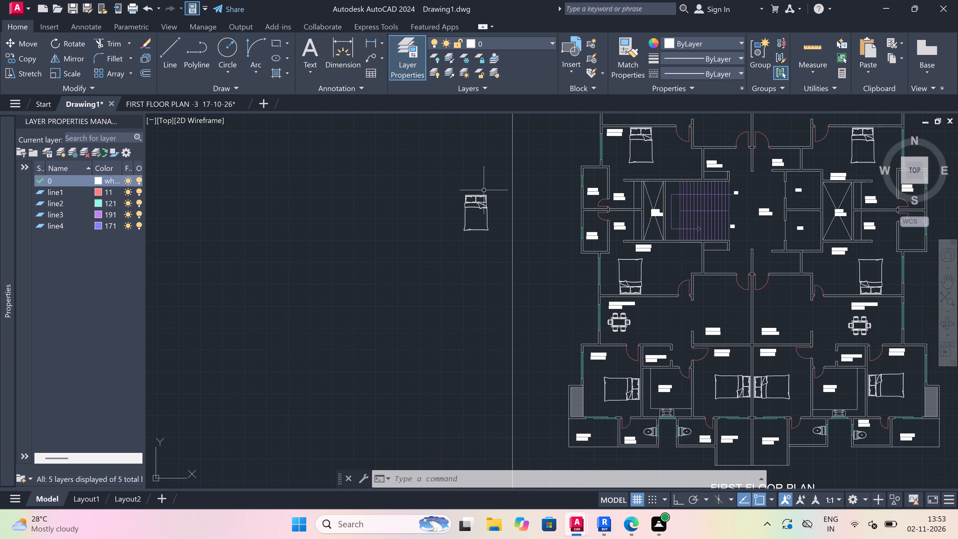
click(498, 182)
click(398, 326)
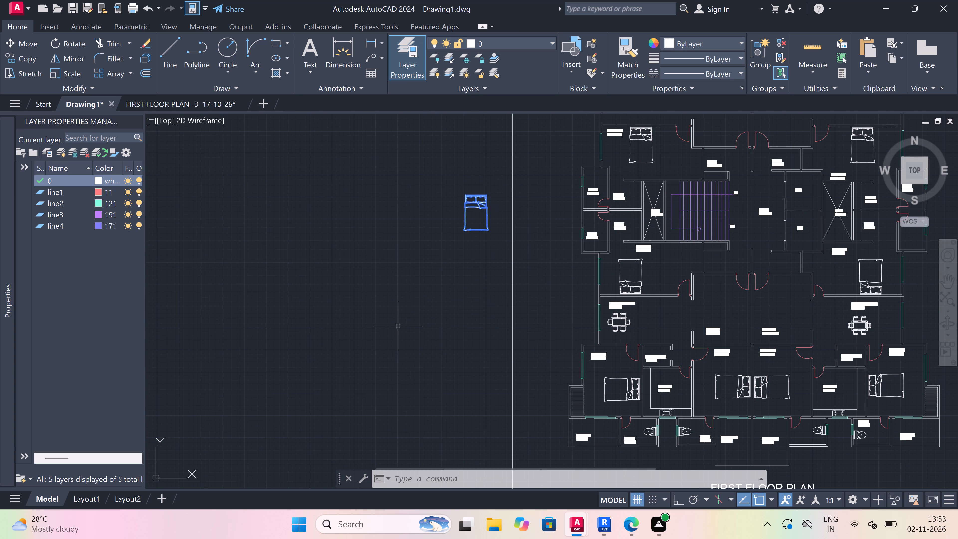
key(Delete)
Inspect the furnished FIRST FLOOR PLAN overall, the upper units, and the lower units' bedrooms, kitchen and toilets.
scroll(425, 280, down, 1)
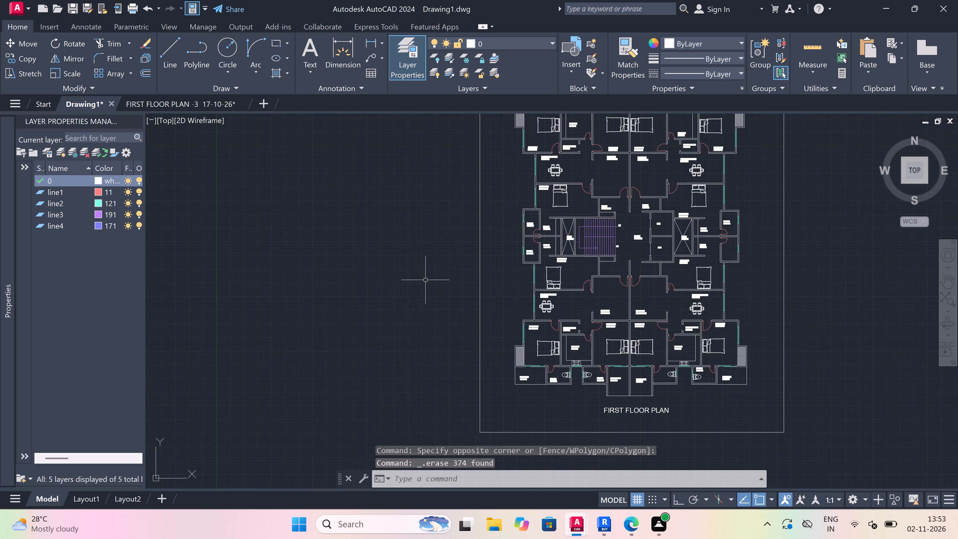
scroll(425, 280, down, 2)
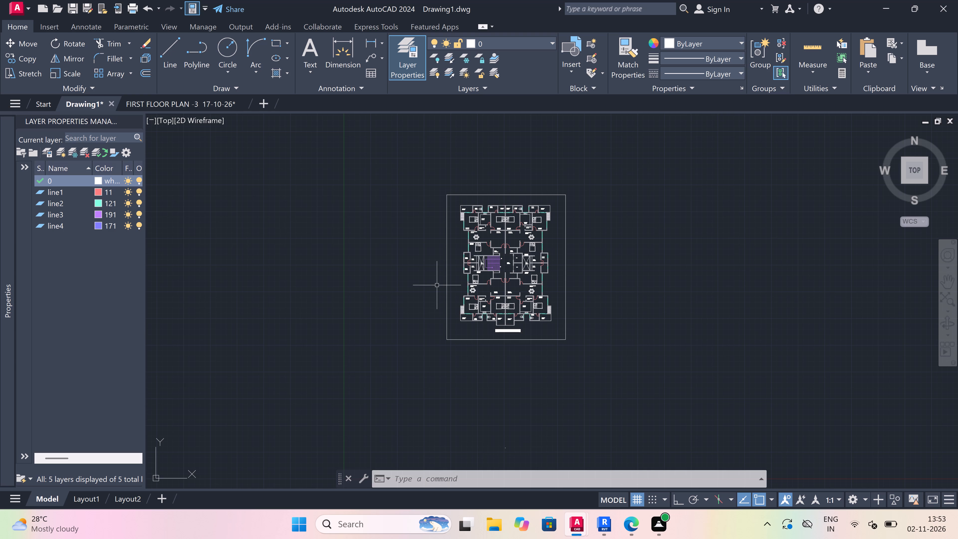
scroll(466, 175, up, 3)
scroll(491, 217, down, 3)
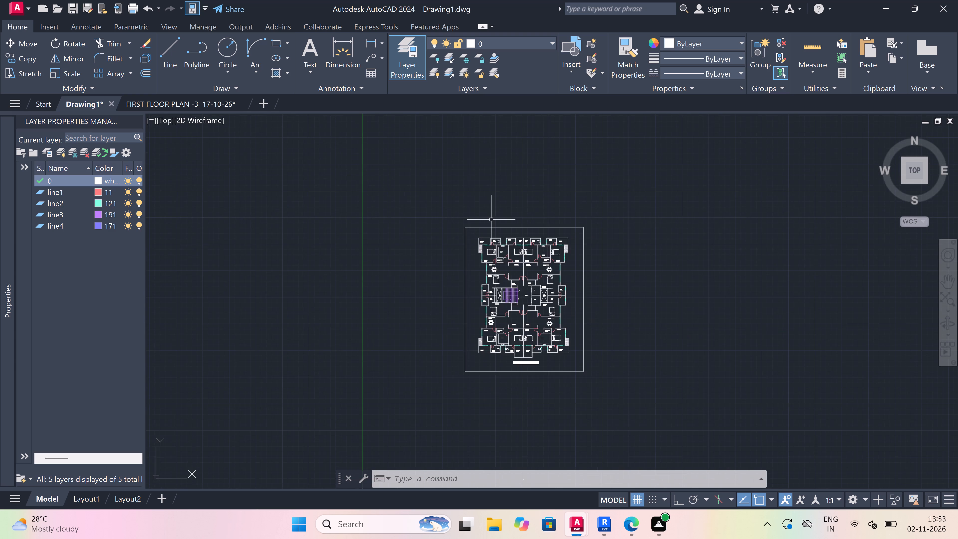
scroll(502, 251, up, 3)
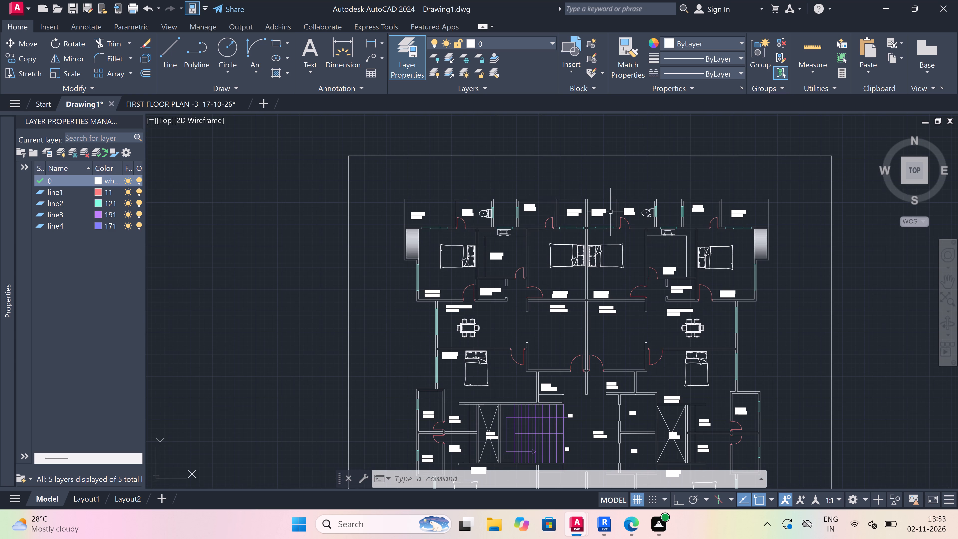
scroll(554, 197, up, 3)
scroll(576, 200, down, 5)
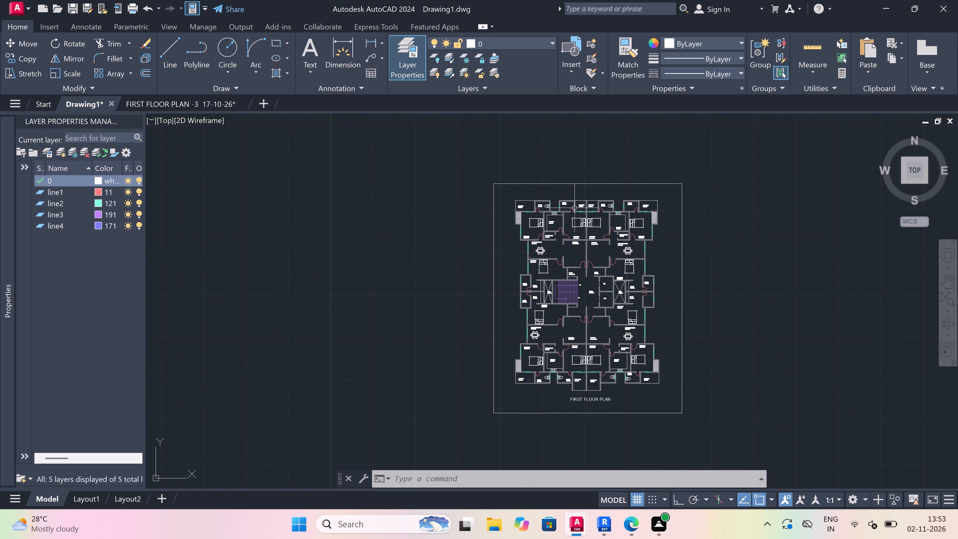
scroll(566, 391, up, 3)
scroll(530, 332, up, 3)
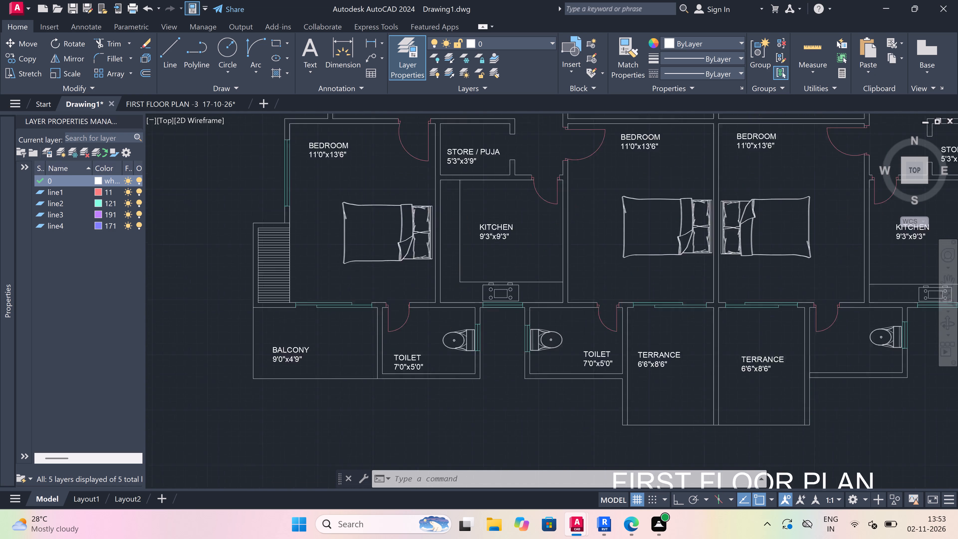
Copy the WC from the lower-left unit's inner TOILET, based on its tank's back edge, to the window wall of the upper-left unit's inner TOILET.
scroll(542, 346, up, 3)
drag(582, 306, 568, 317)
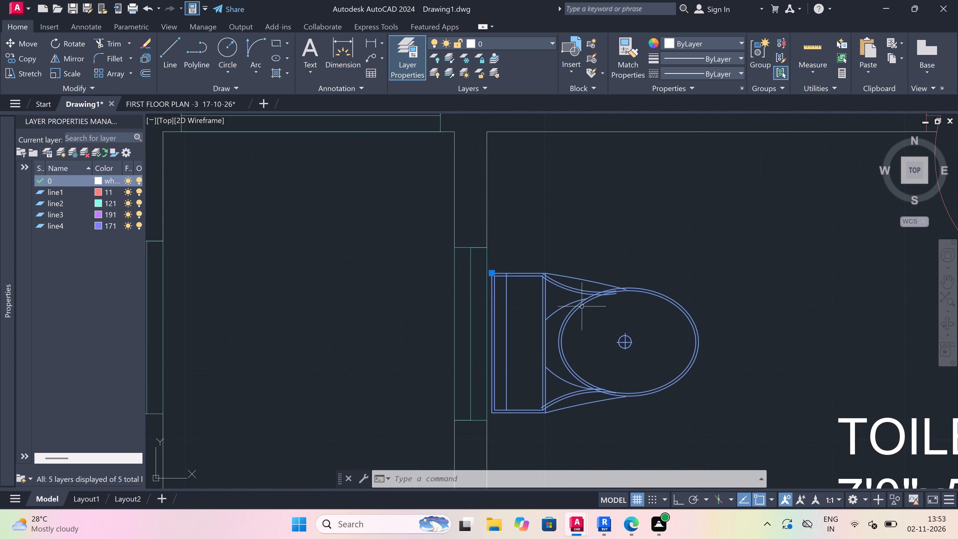
click(19, 58)
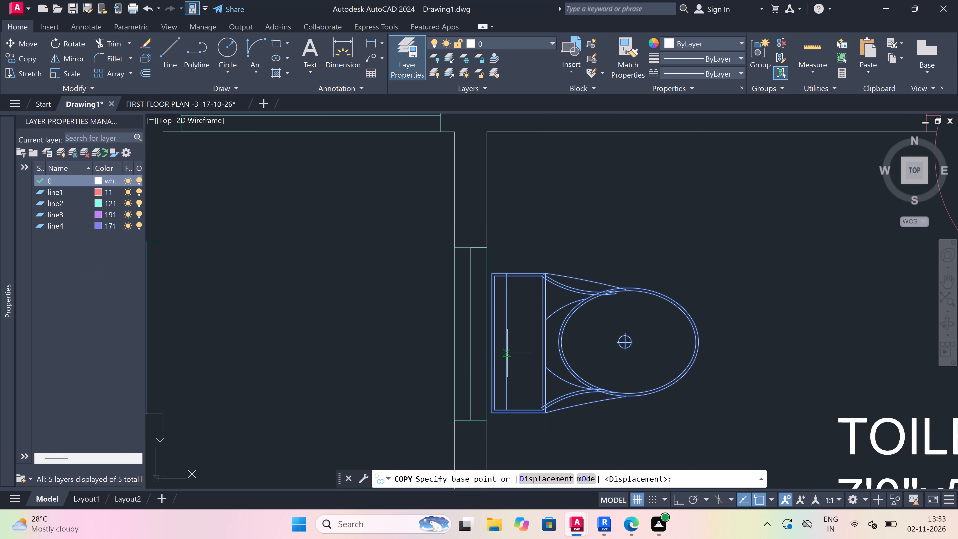
click(490, 342)
scroll(488, 404, down, 4)
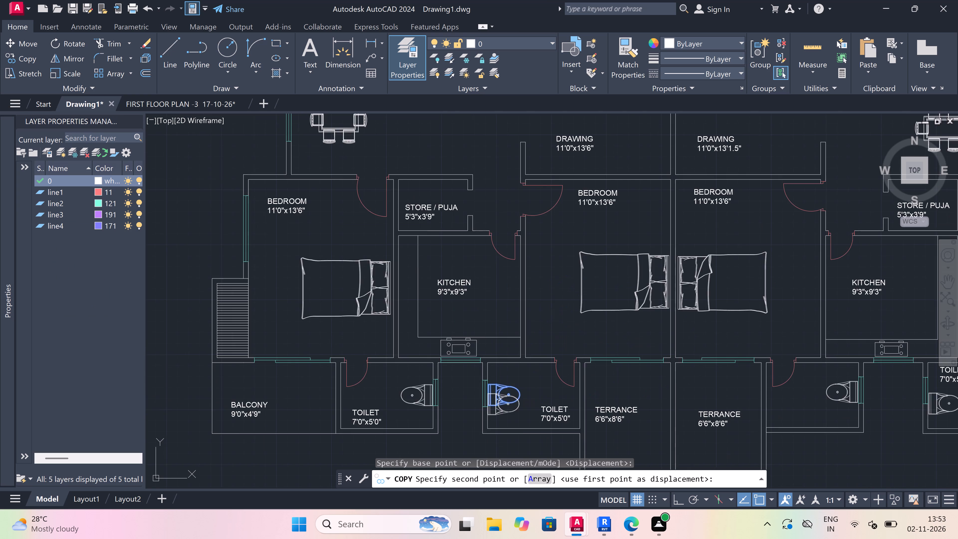
scroll(487, 402, down, 5)
scroll(487, 402, up, 1)
scroll(443, 191, down, 5)
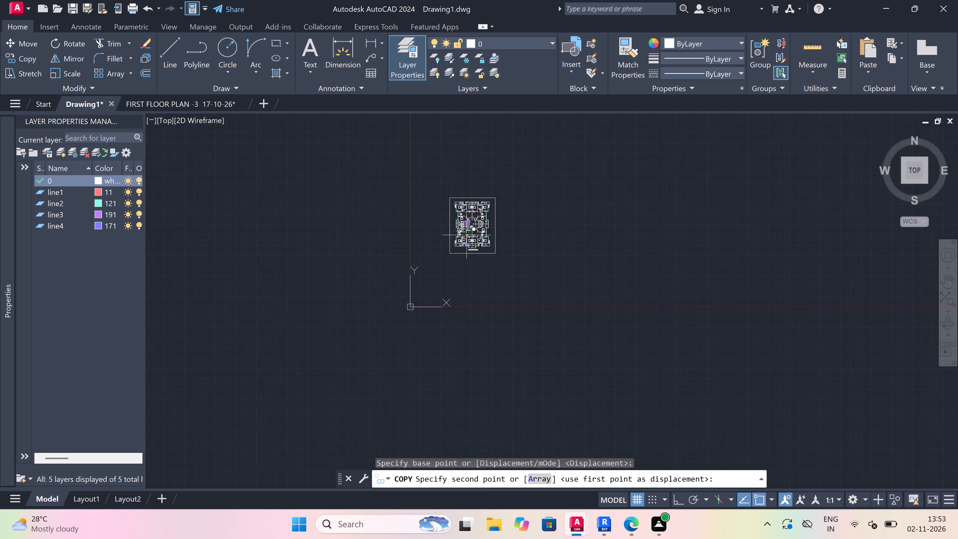
scroll(450, 187, up, 4)
scroll(563, 297, up, 4)
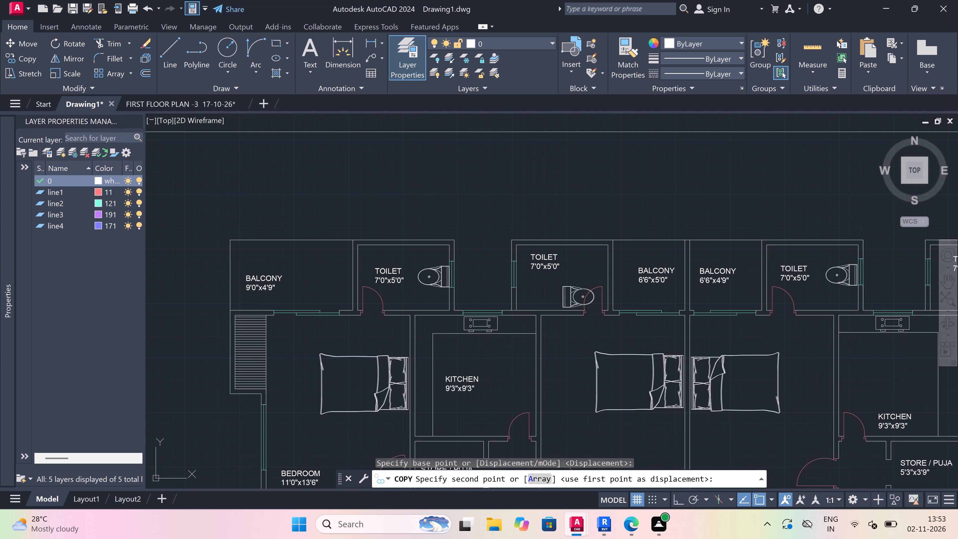
scroll(524, 270, up, 4)
scroll(482, 303, up, 1)
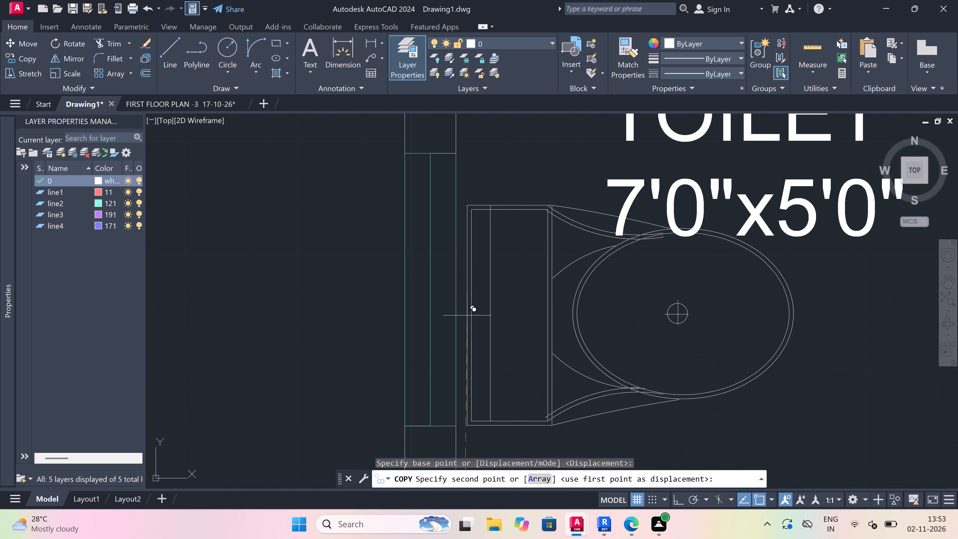
scroll(467, 315, up, 4)
click(454, 327)
Place another WC copy against the window wall of the upper-right unit's TOILET beside the 9'0"x4'9" BALCONY, ending the copy.
scroll(425, 310, down, 2)
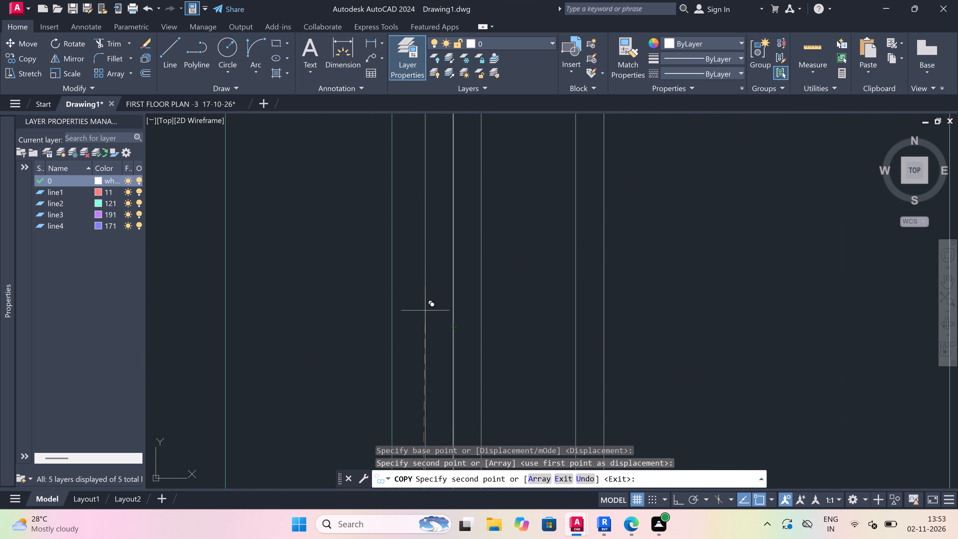
scroll(425, 310, down, 11)
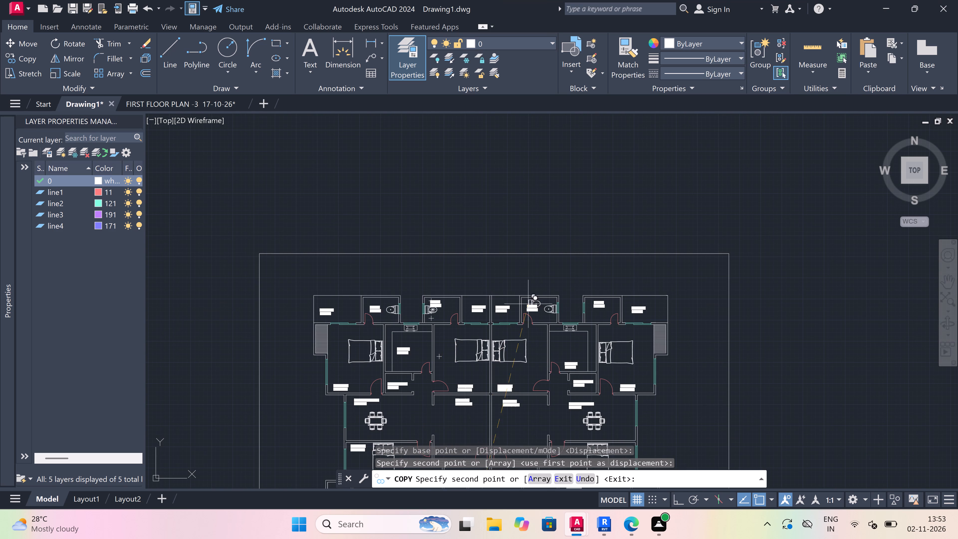
scroll(594, 304, up, 3)
scroll(573, 348, up, 1)
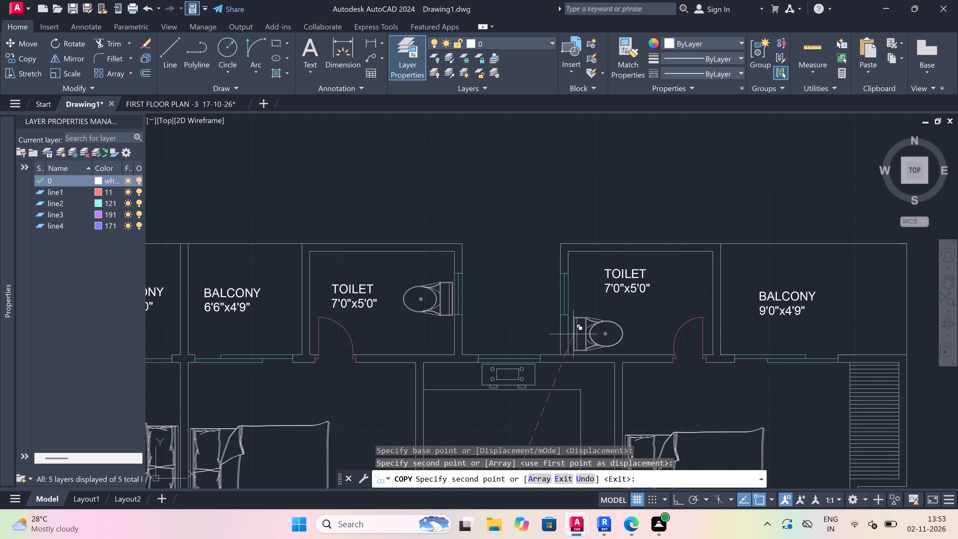
scroll(573, 279, up, 2)
scroll(584, 333, up, 2)
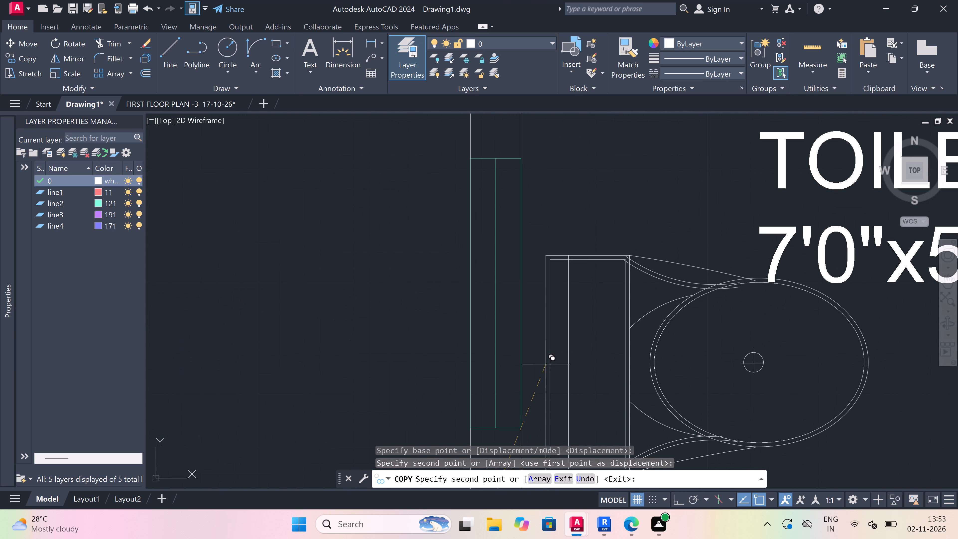
scroll(535, 367, up, 3)
click(514, 349)
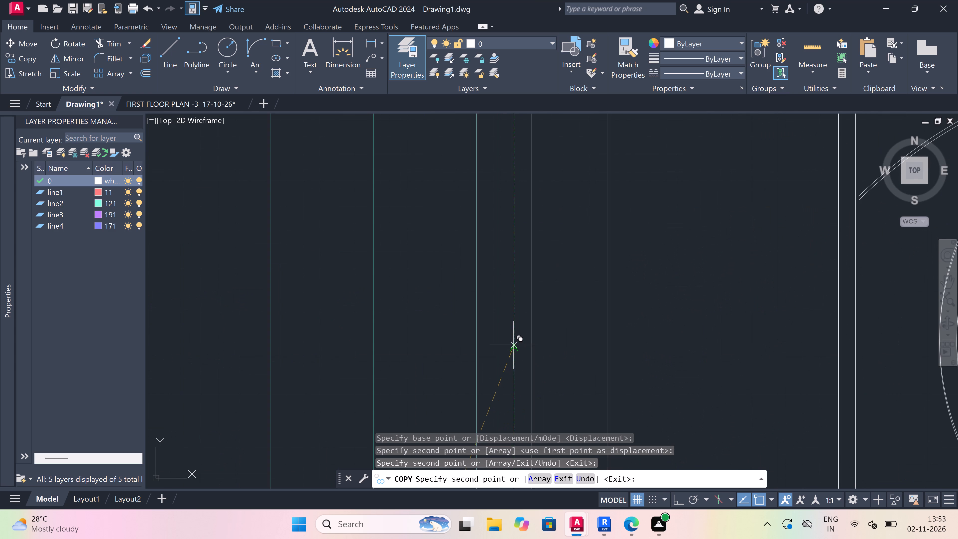
scroll(503, 316, down, 10)
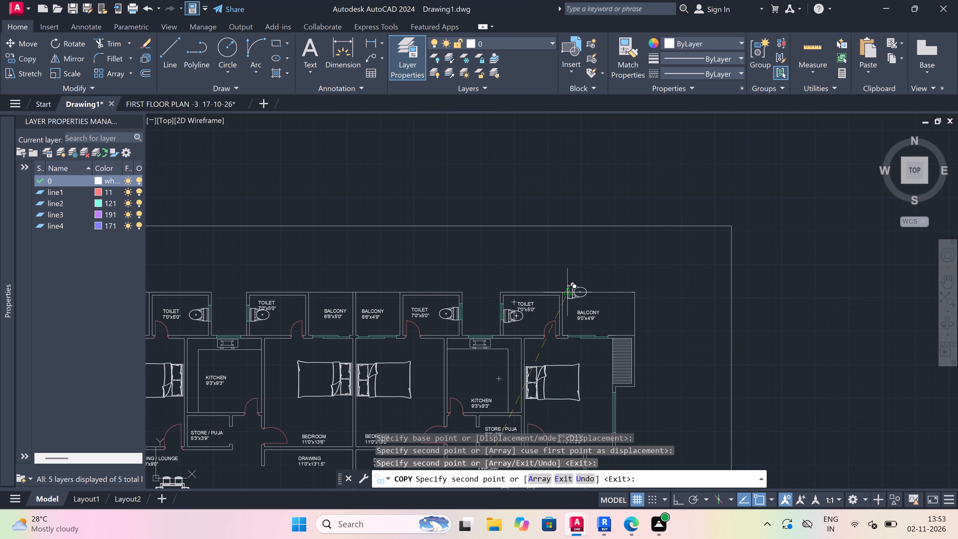
key(Escape)
Move the TOILET 7'0"x5'0" label in the upper-right unit's outer toilet up toward the balcony side, clear of the WC.
scroll(499, 315, up, 3)
scroll(570, 279, up, 1)
click(586, 269)
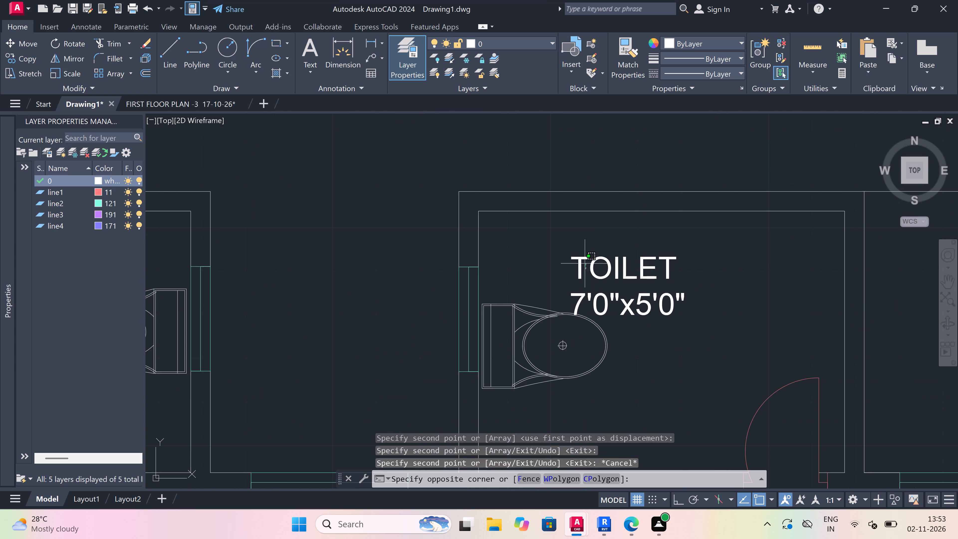
click(579, 256)
click(570, 256)
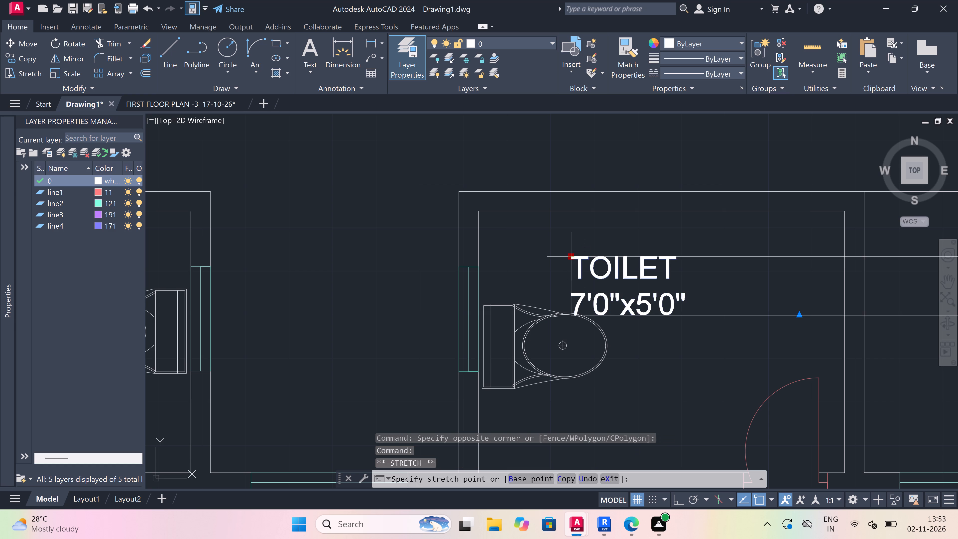
click(643, 238)
key(Escape)
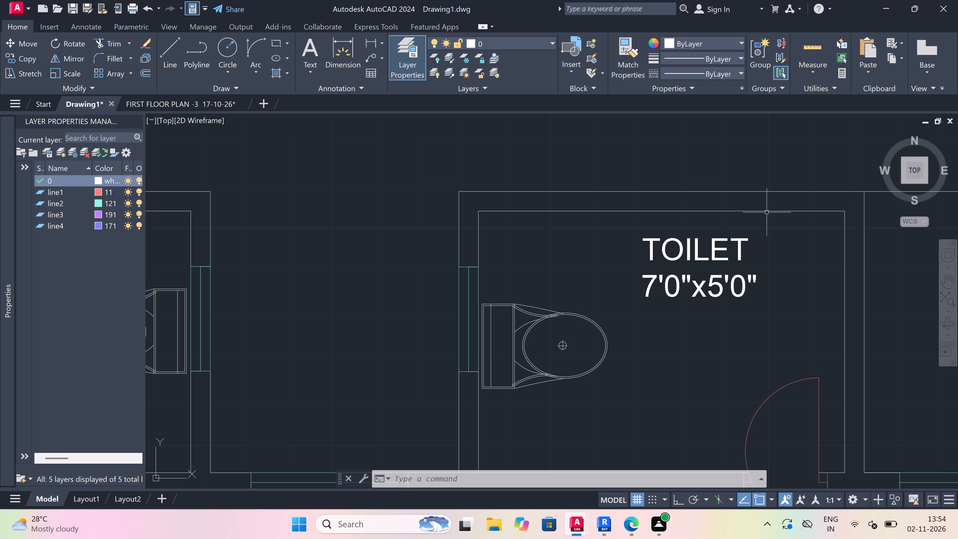
Inspect the overall FIRST FLOOR PLAN, the upper units' DRAWING rooms, and the upper-left unit's toilets, kitchen and bedrooms.
scroll(429, 220, down, 3)
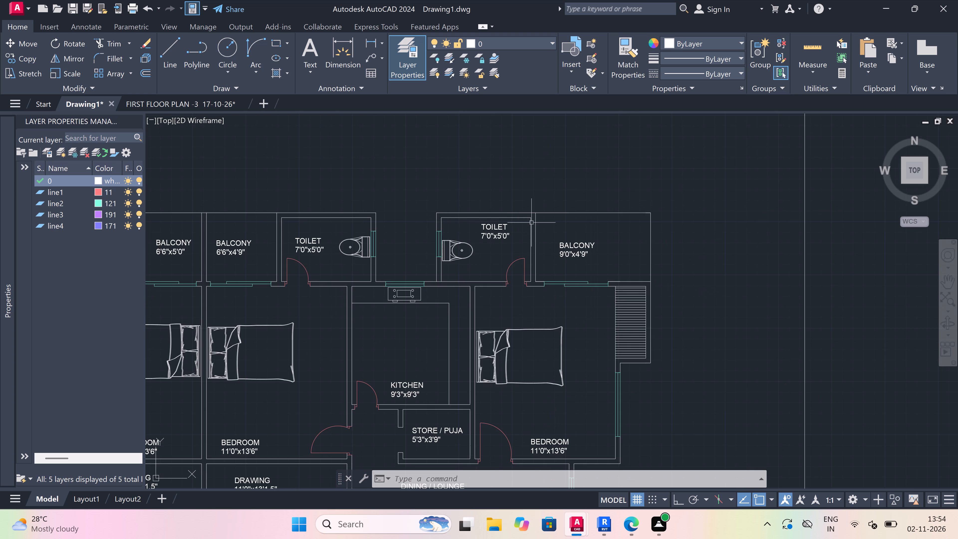
scroll(561, 214, down, 4)
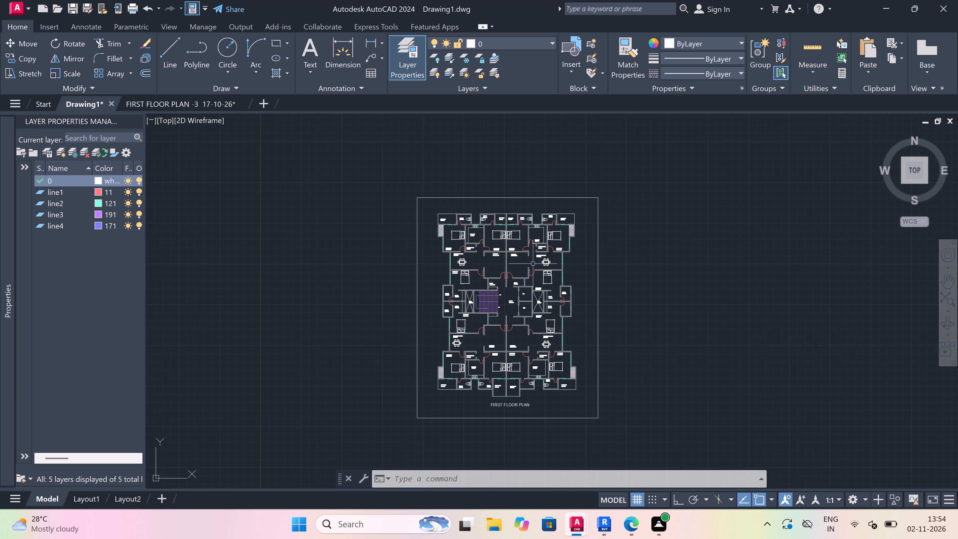
scroll(494, 269, up, 2)
scroll(490, 248, up, 3)
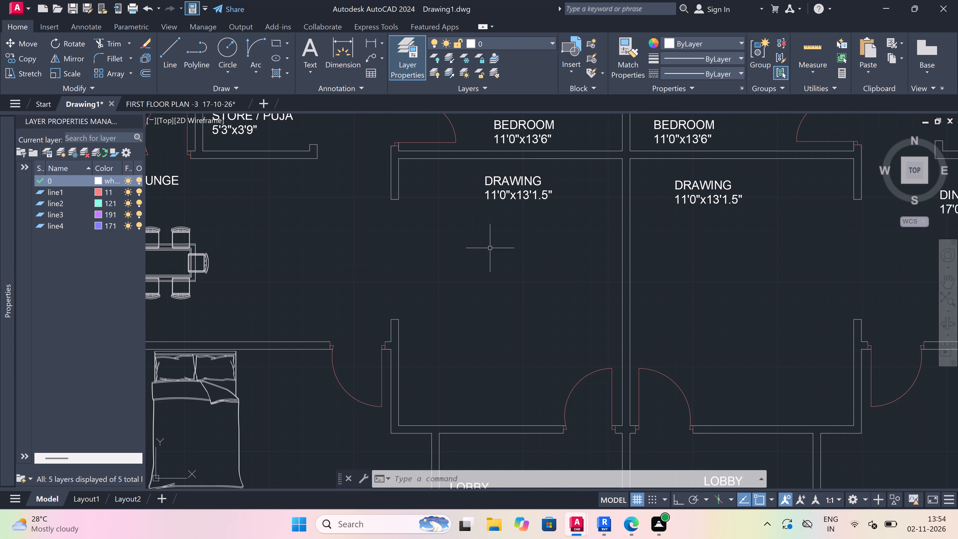
scroll(534, 215, down, 2)
scroll(537, 294, down, 2)
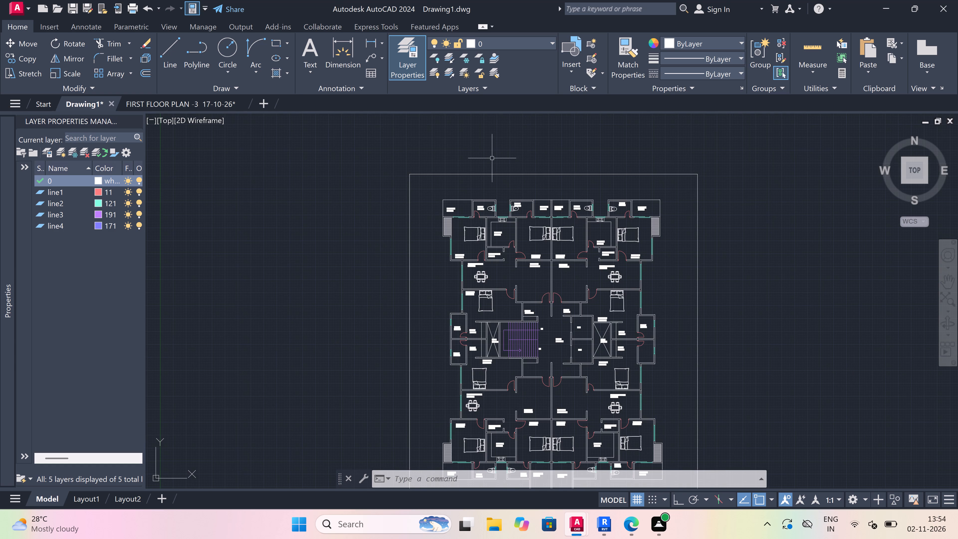
scroll(484, 197, up, 2)
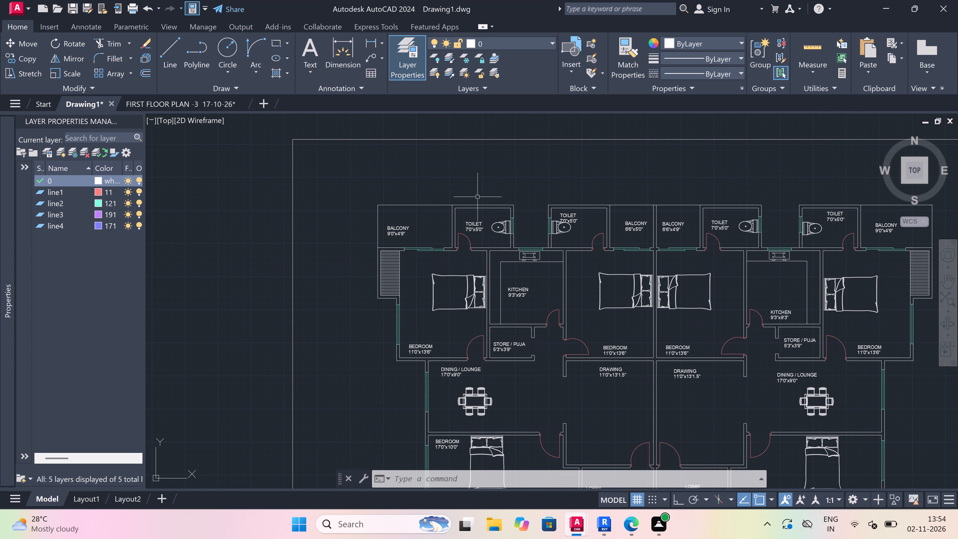
scroll(479, 198, up, 1)
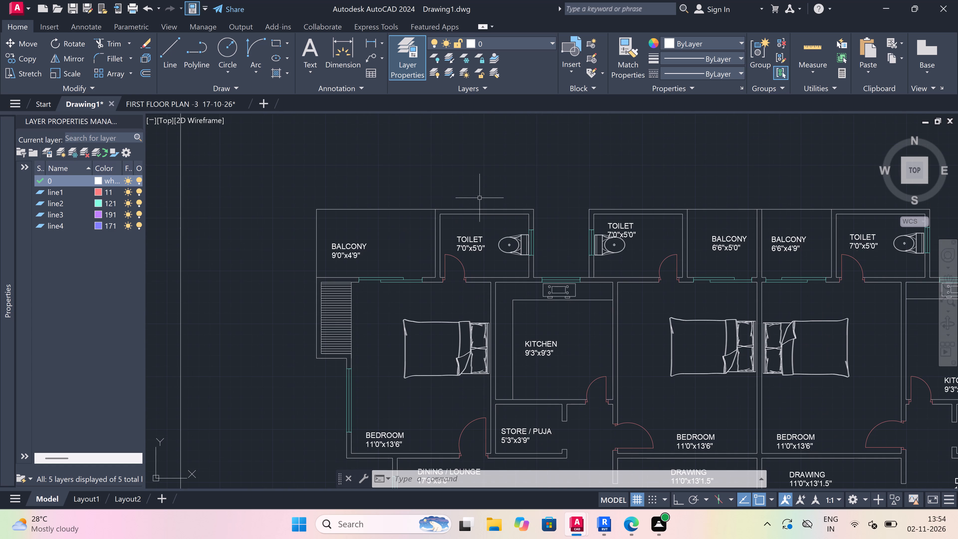
scroll(483, 198, down, 1)
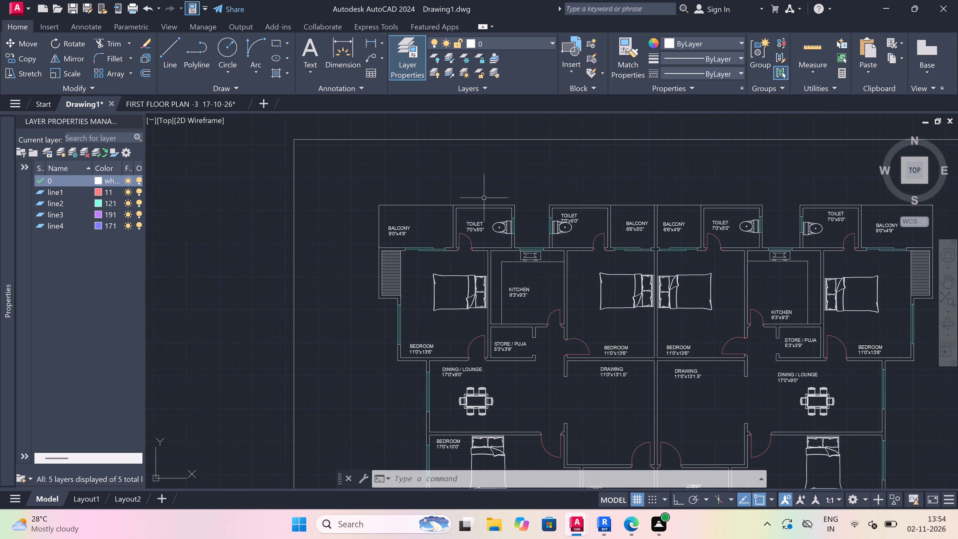
Hatch the upper-left unit's walls around both toilets, the KITCHEN and STORE / PUJA with ANSI32 in colour 209,156,199.
text(h)
key(space)
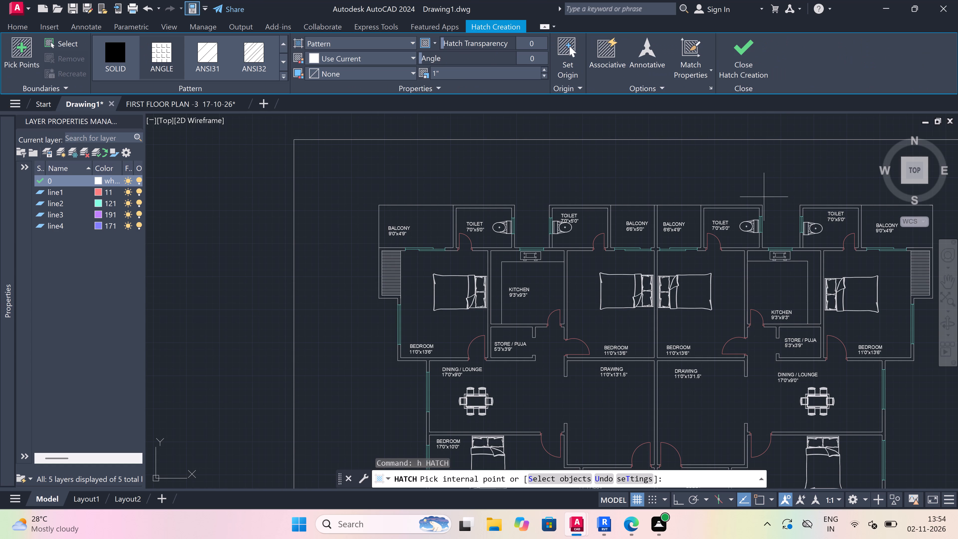
click(255, 51)
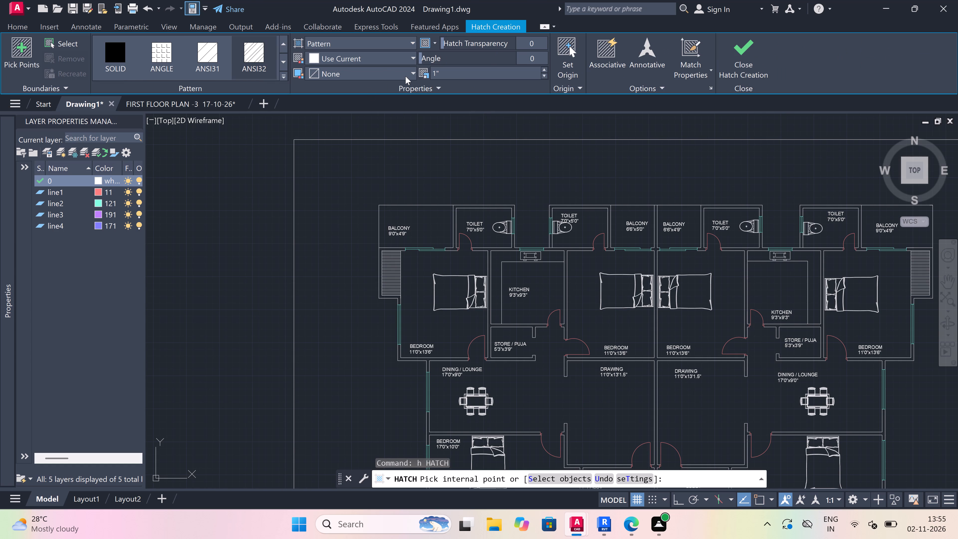
click(364, 54)
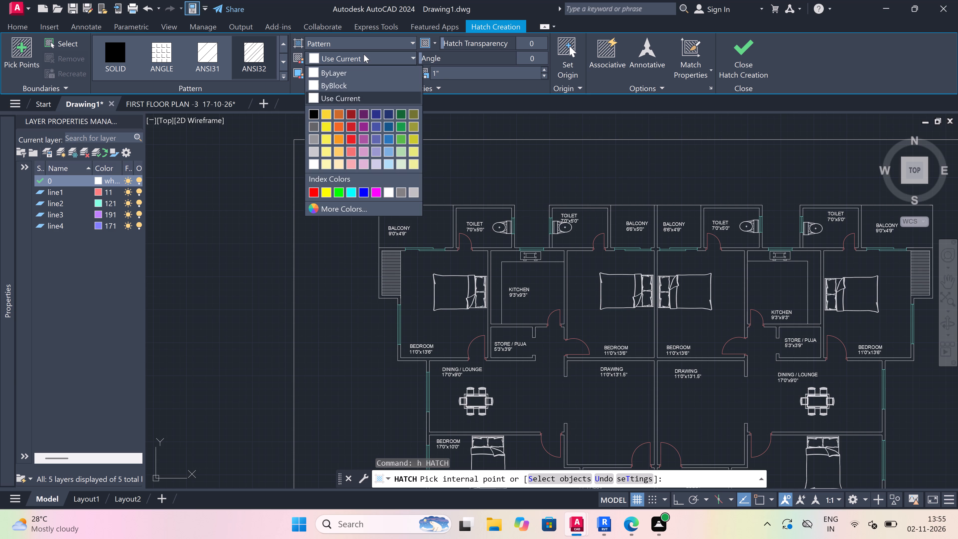
click(365, 149)
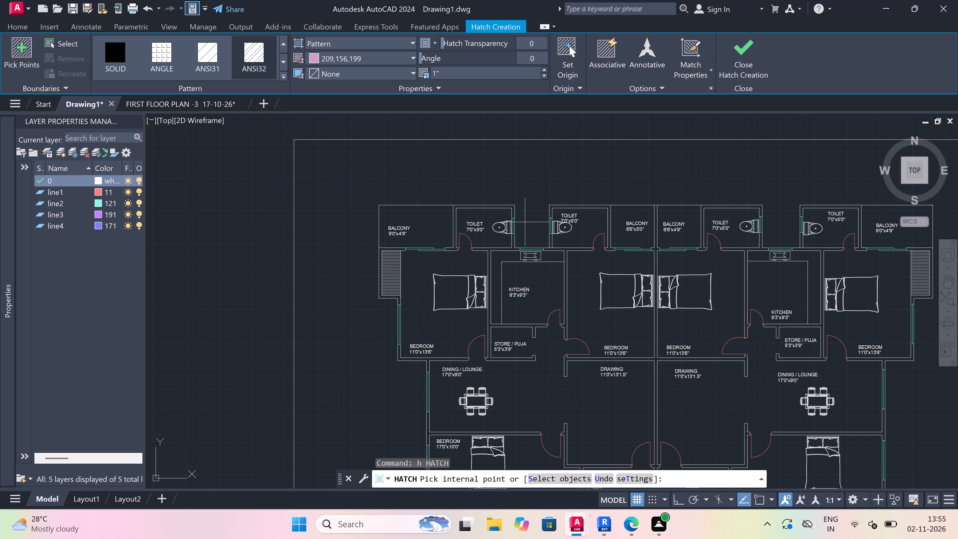
scroll(512, 210, up, 1)
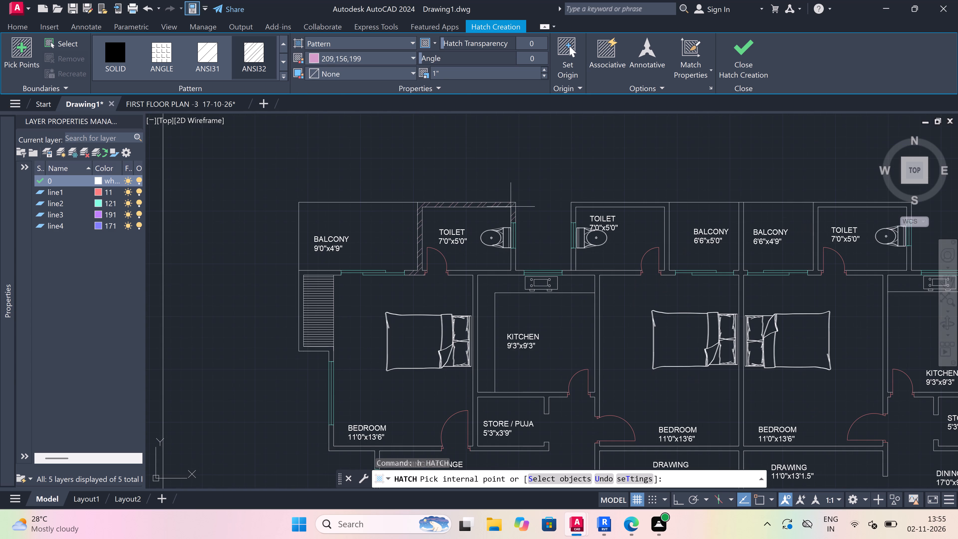
click(512, 207)
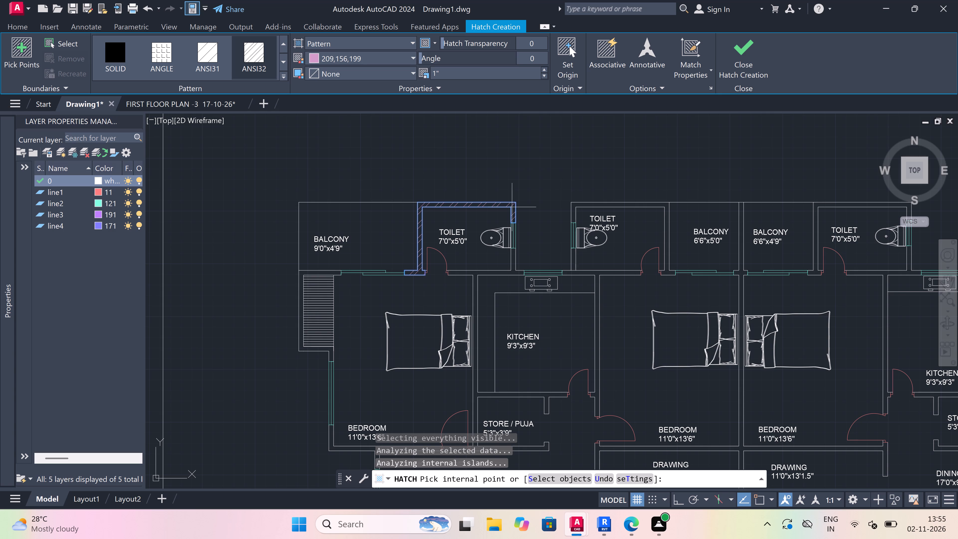
click(621, 203)
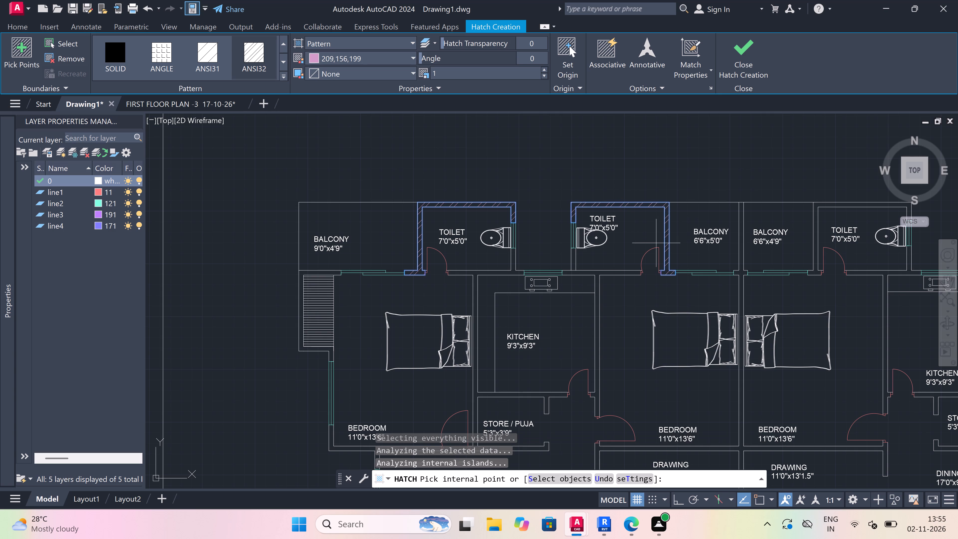
click(588, 273)
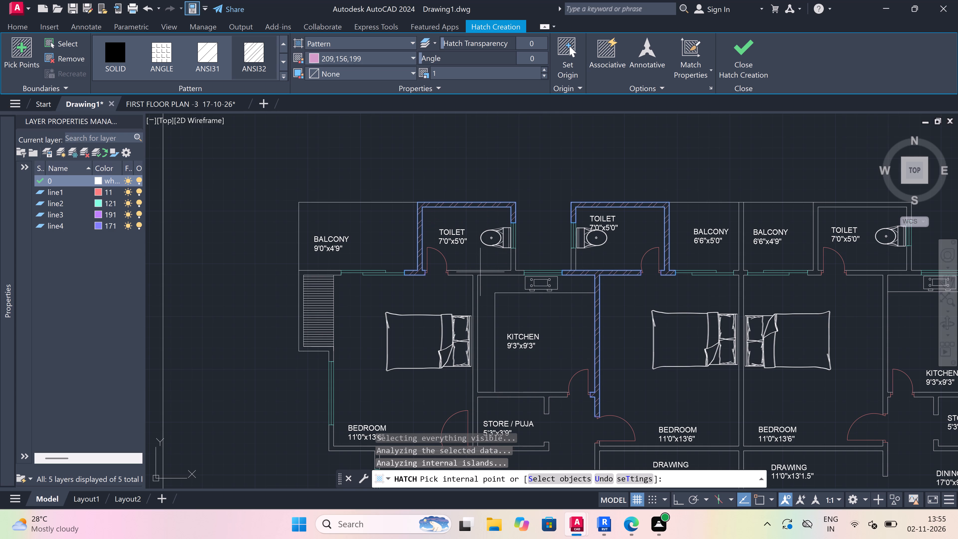
click(481, 274)
Hatch the upper-left unit's outer BEDROOM 11'0"x13'6" walls, including the wall around its wardrobe recess, with ANSI32 in colour 209,156,199.
scroll(496, 220, down, 4)
scroll(410, 275, up, 2)
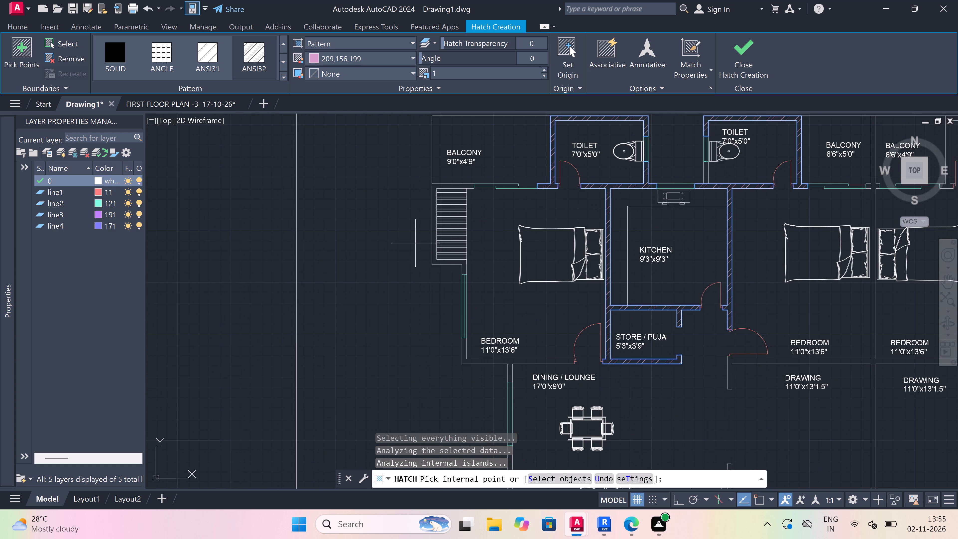
click(432, 199)
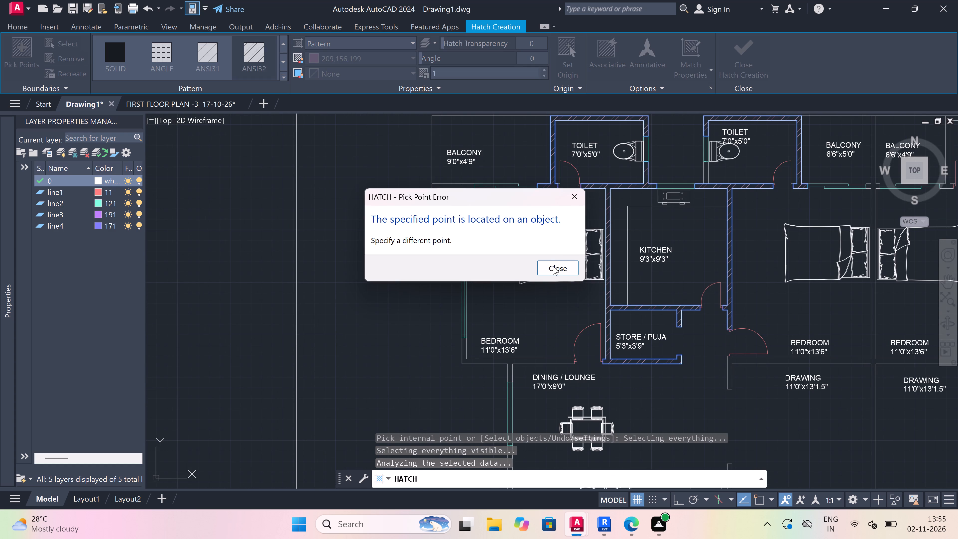
click(570, 202)
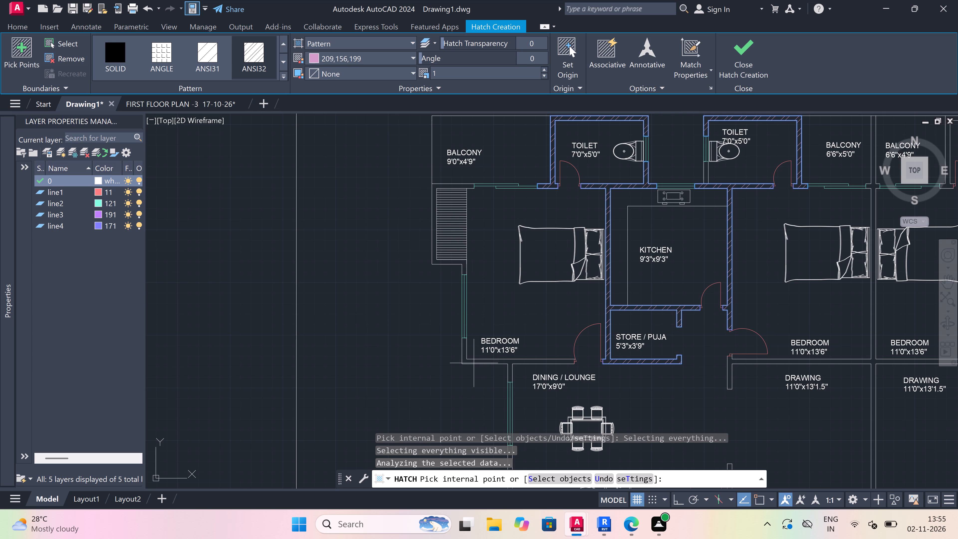
click(480, 361)
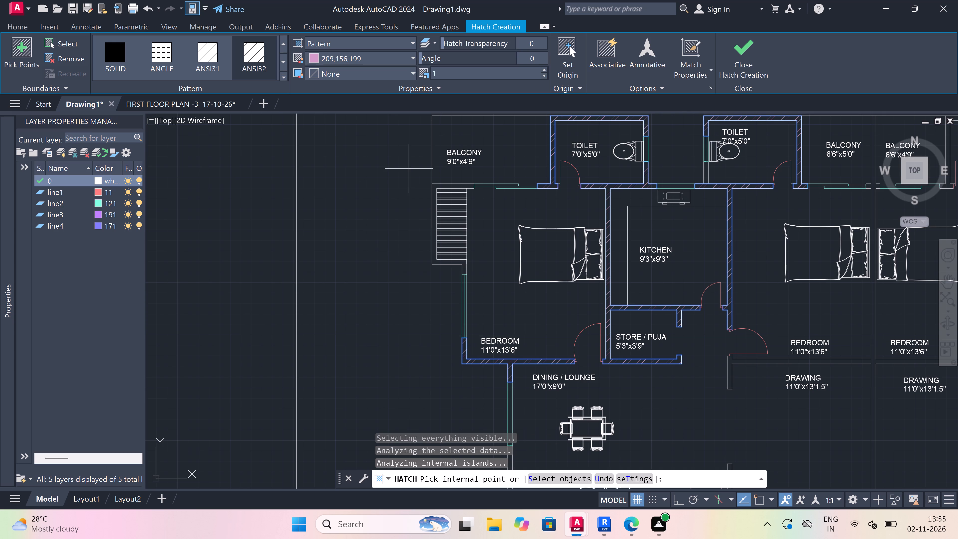
click(433, 199)
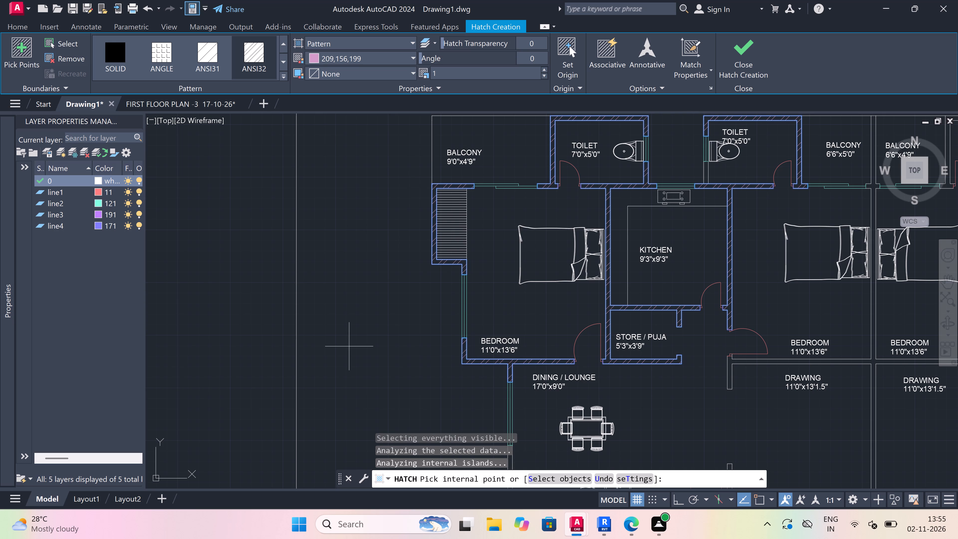
Hatch the party wall between the two upper units, including the connected walls between the inner BEDROOM and DRAWING rooms, with ANSI32.
scroll(365, 311, down, 3)
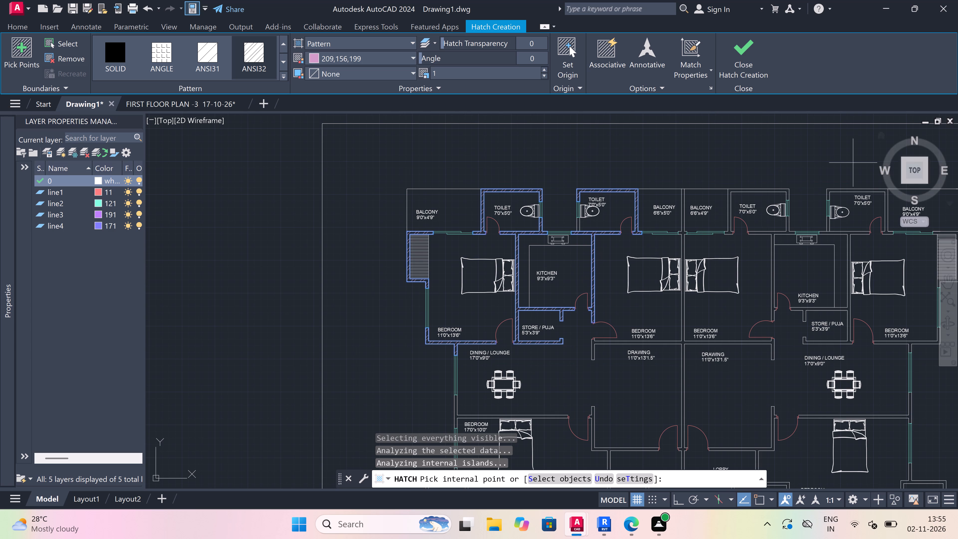
scroll(691, 189, up, 2)
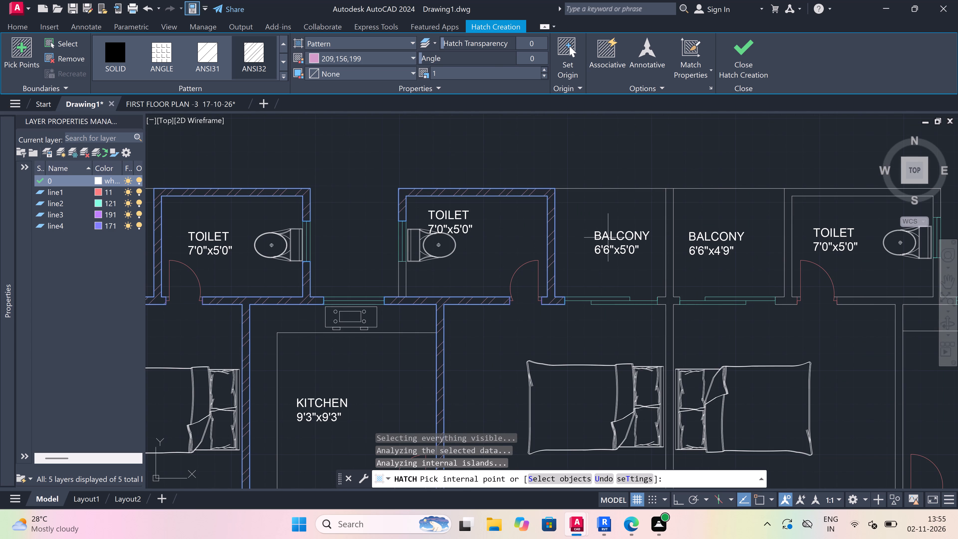
scroll(645, 245, down, 3)
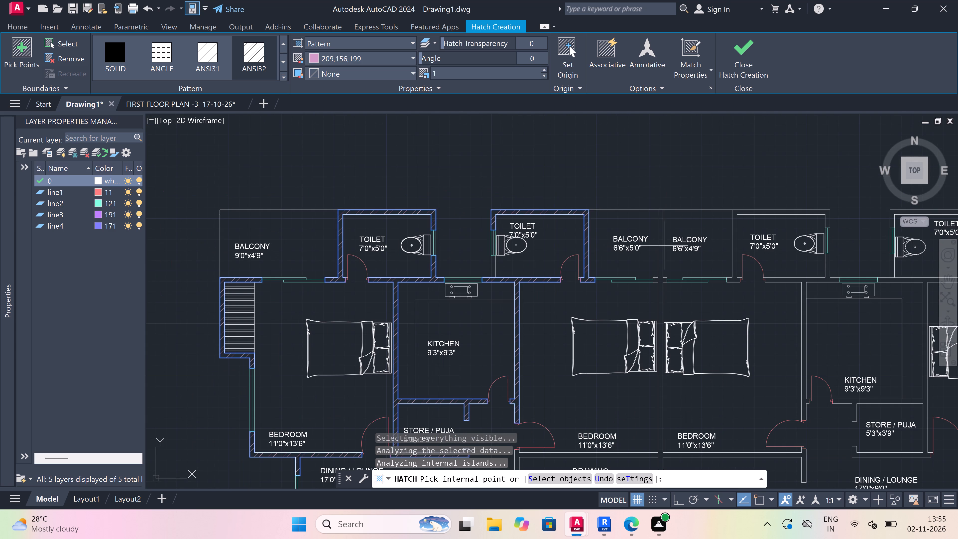
click(660, 237)
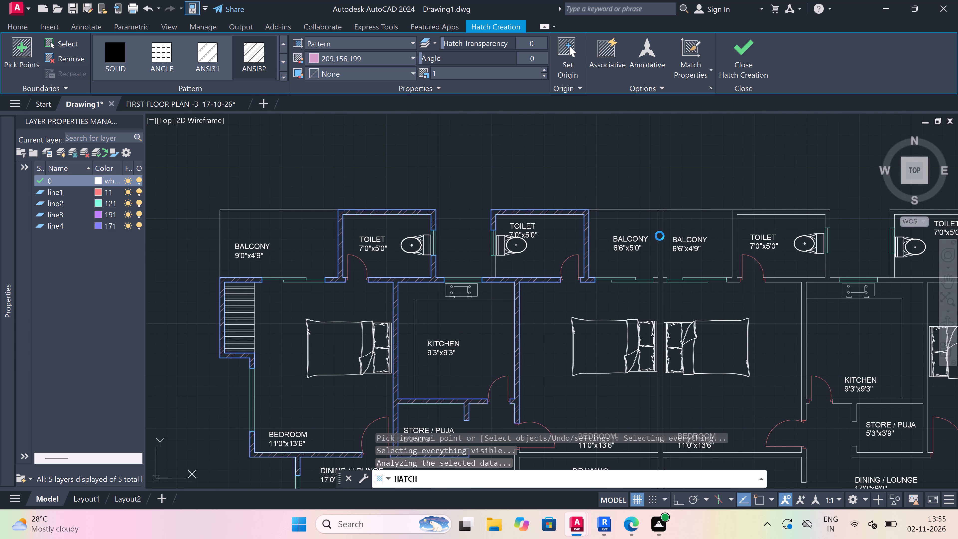
Hatch the upper-right unit's walls around both toilets, the KITCHEN and STORE / PUJA with ANSI32 in colour 209,156,199.
scroll(401, 247, down, 4)
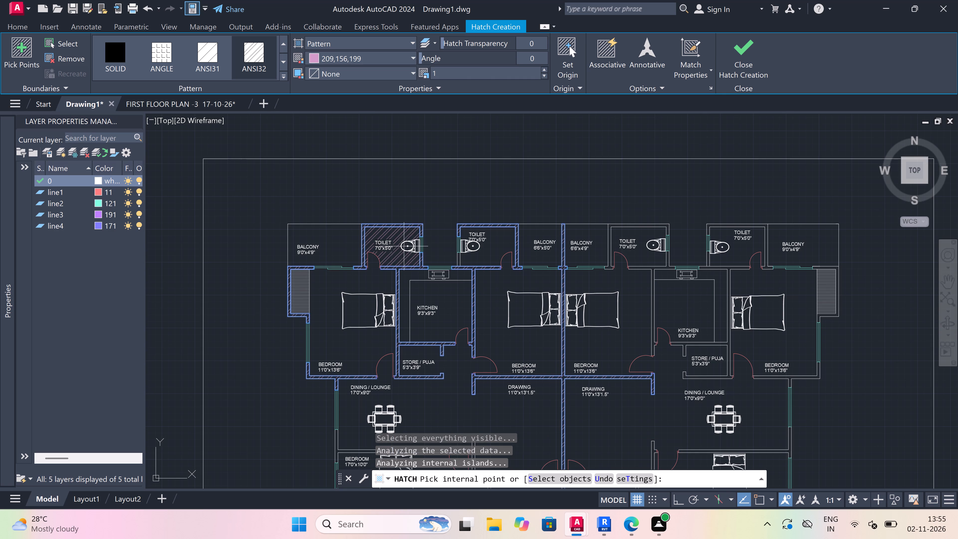
scroll(636, 237, up, 1)
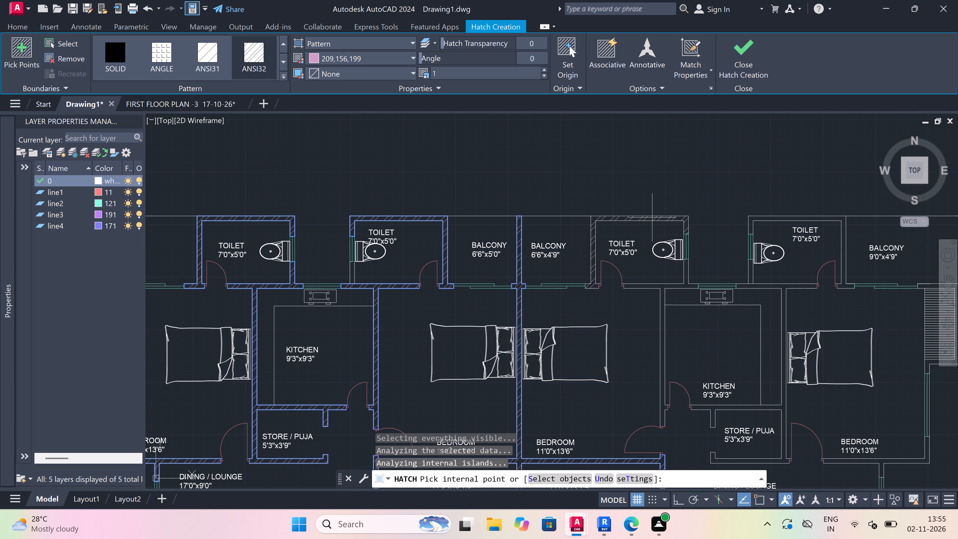
click(652, 218)
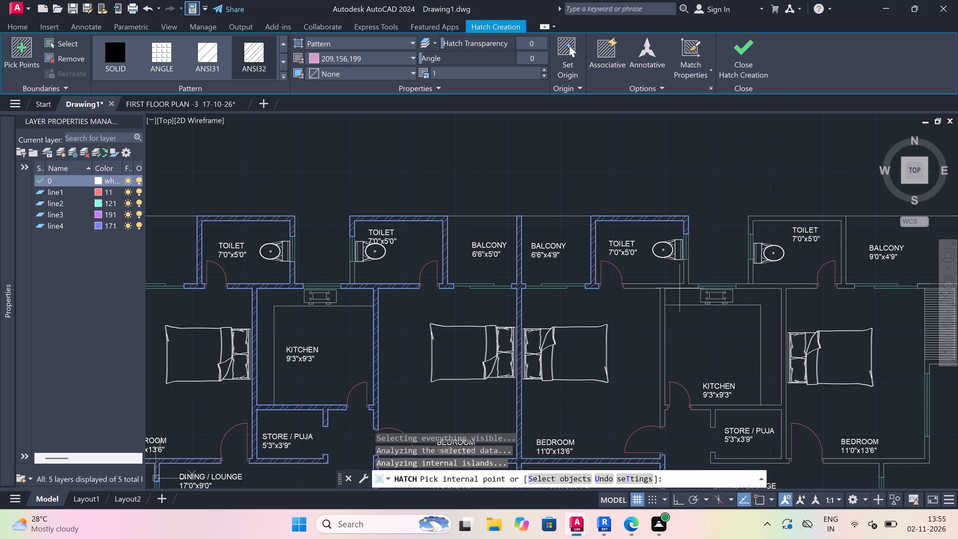
click(668, 285)
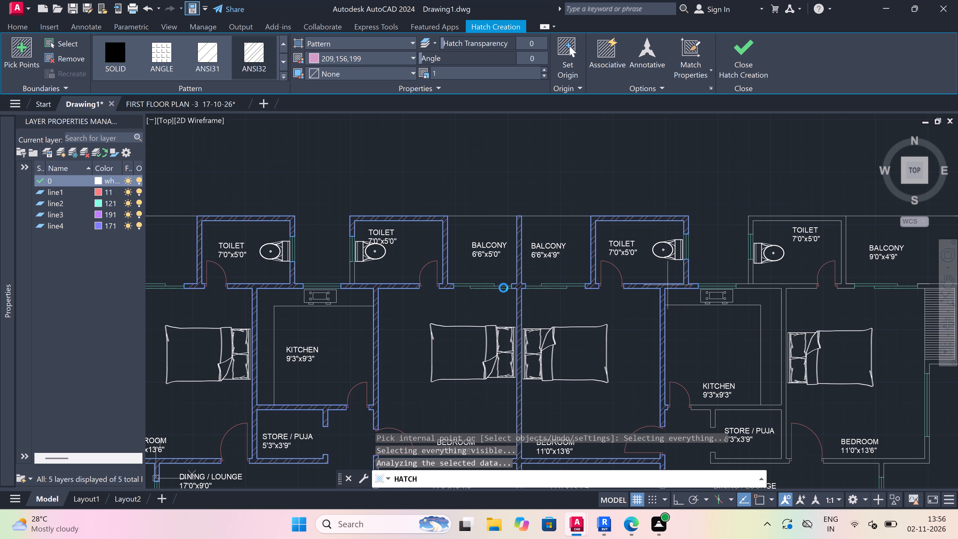
scroll(500, 287, down, 4)
scroll(657, 268, up, 1)
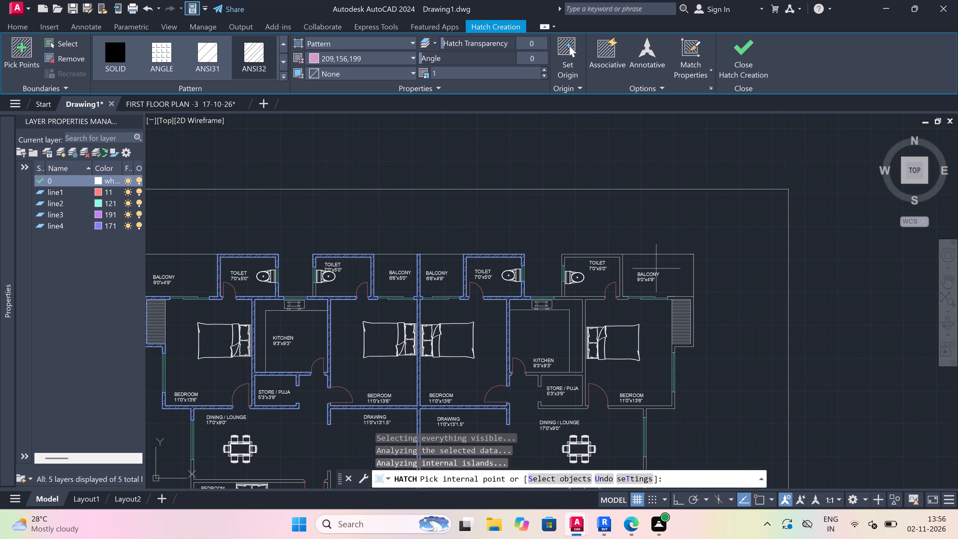
scroll(629, 258, up, 1)
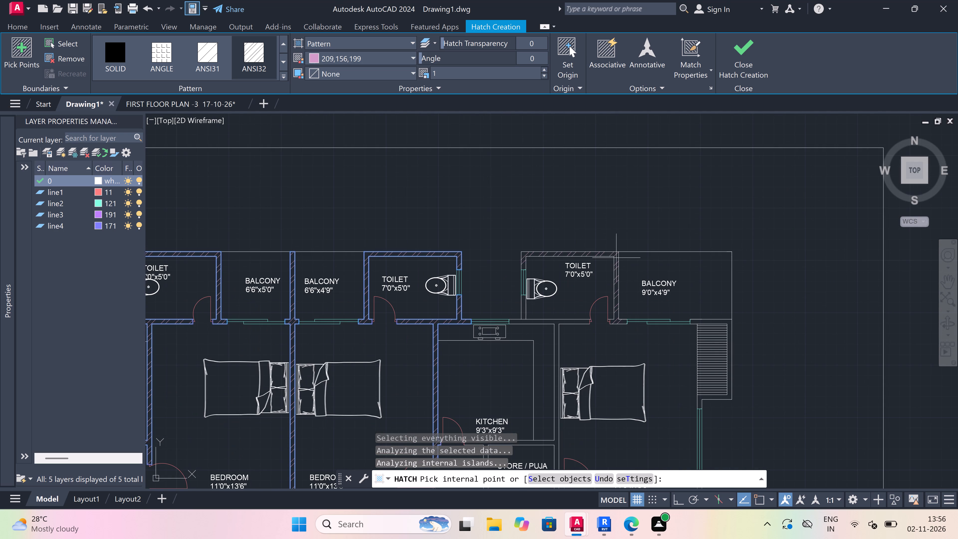
click(617, 258)
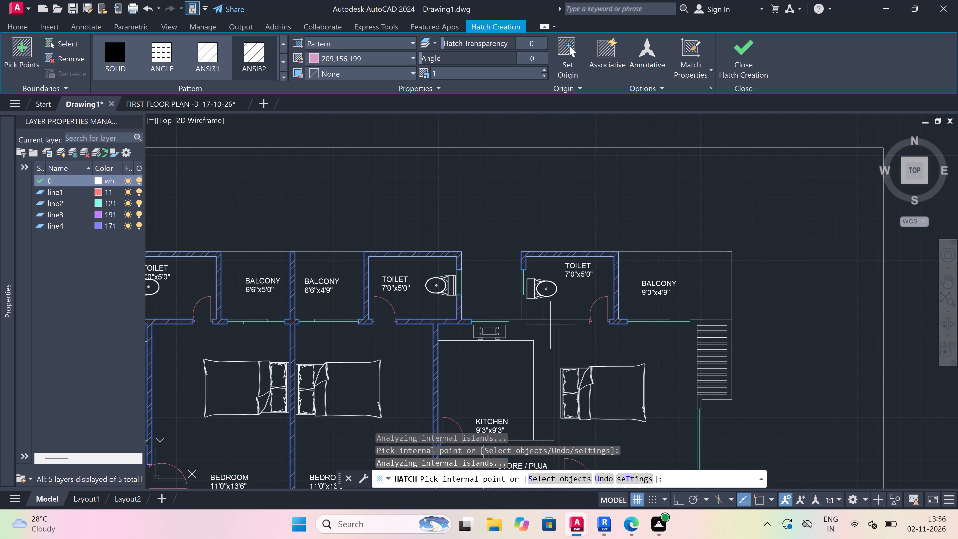
click(546, 321)
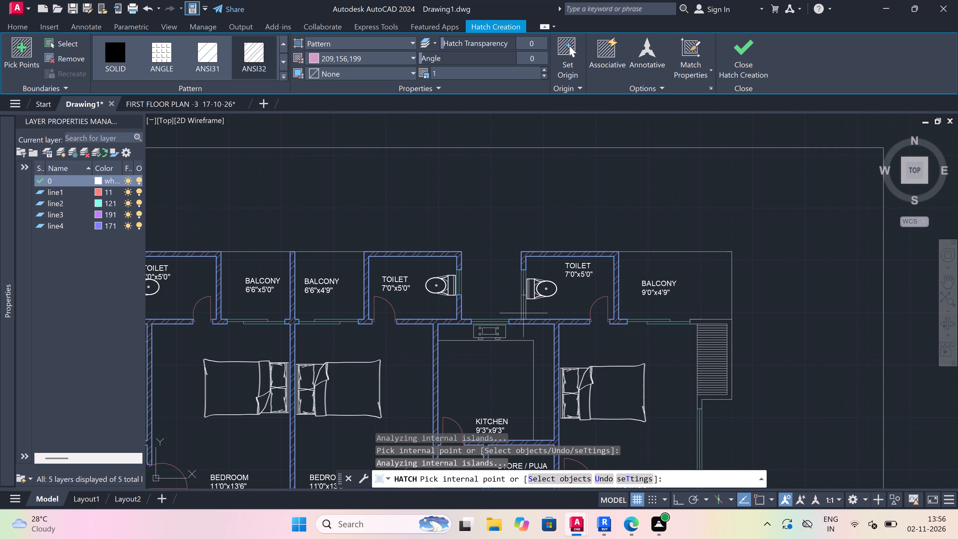
click(522, 310)
Hatch the upper-right unit's outer BEDROOM 11'0"x13'6" walls, from the wardrobe recess beside the 9'0"x4'9" BALCONY to the DINING / LOUNGE wall.
scroll(571, 235, down, 5)
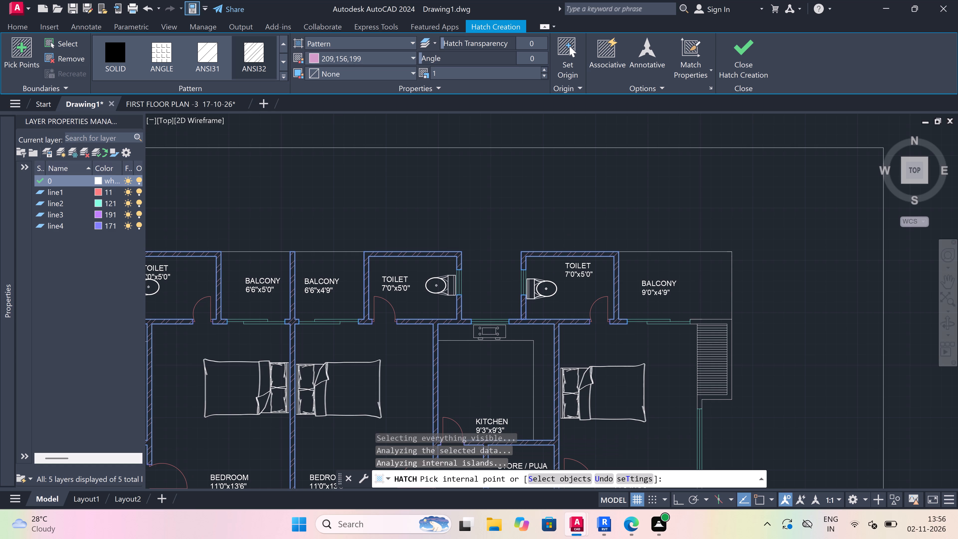
scroll(571, 235, down, 3)
scroll(583, 270, down, 4)
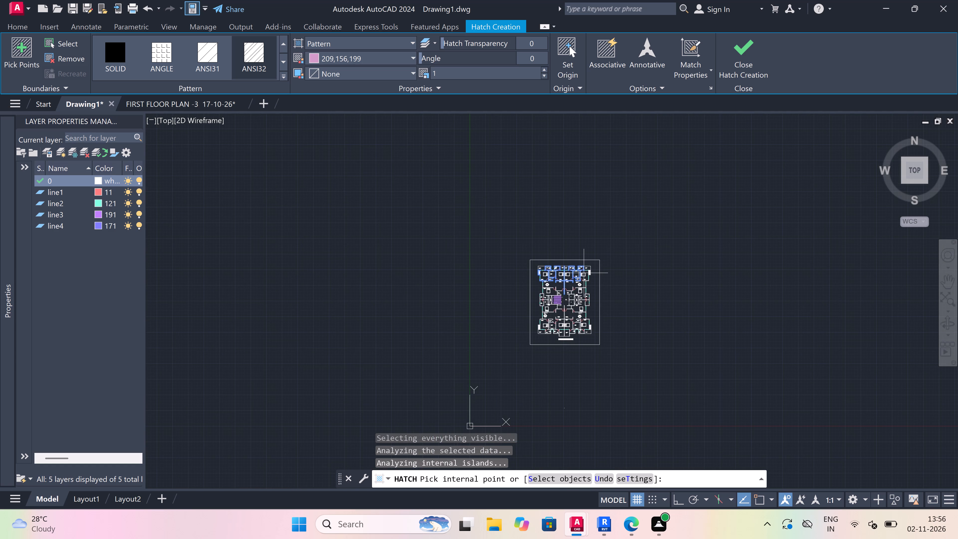
scroll(584, 274, up, 6)
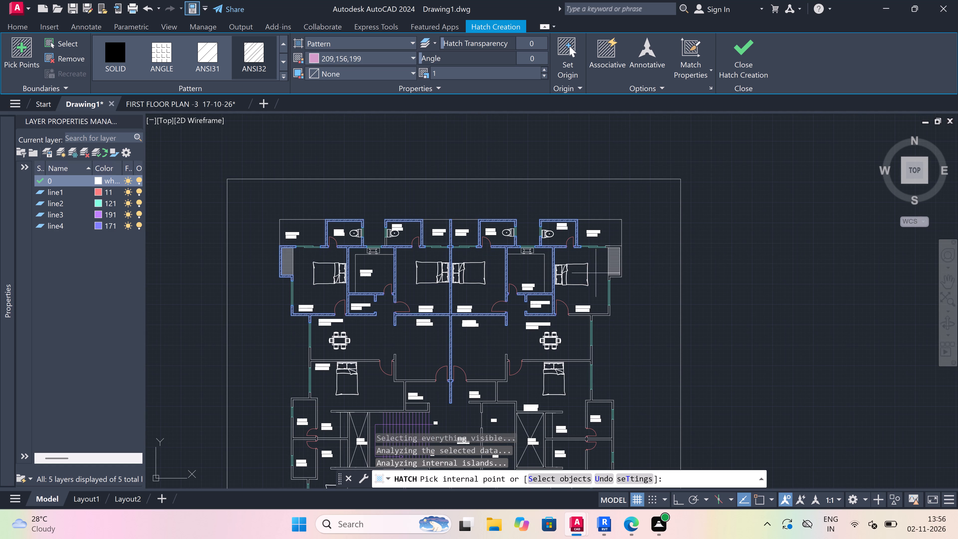
scroll(624, 246, up, 3)
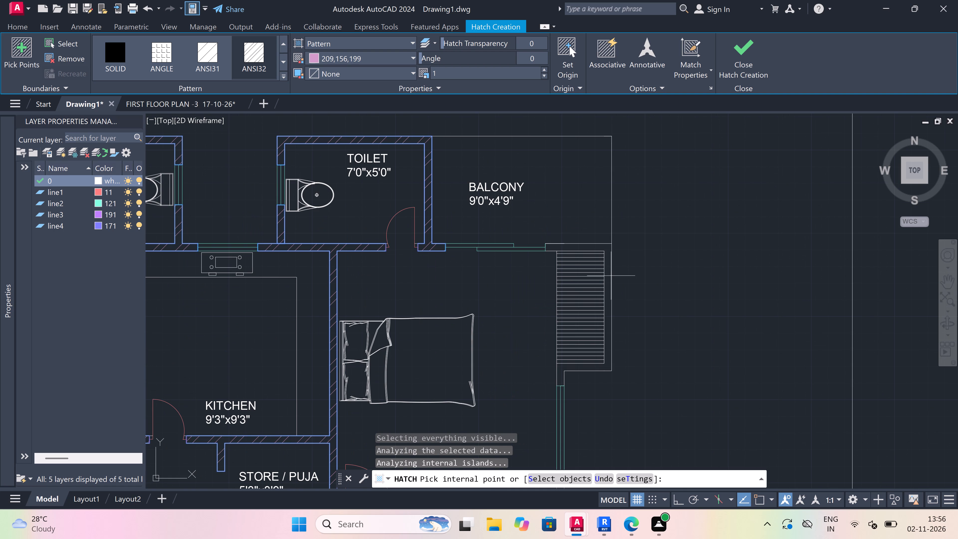
click(609, 270)
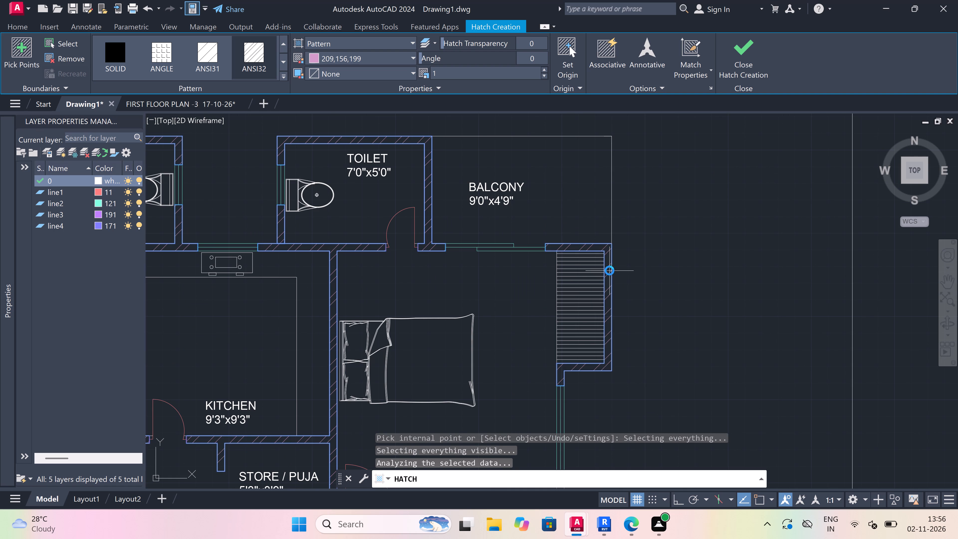
scroll(576, 209, down, 10)
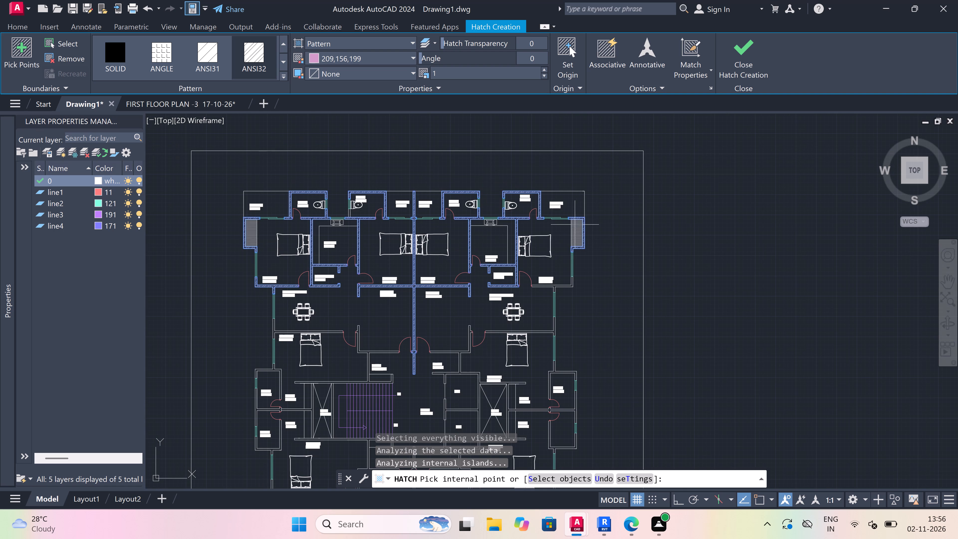
scroll(552, 290, up, 3)
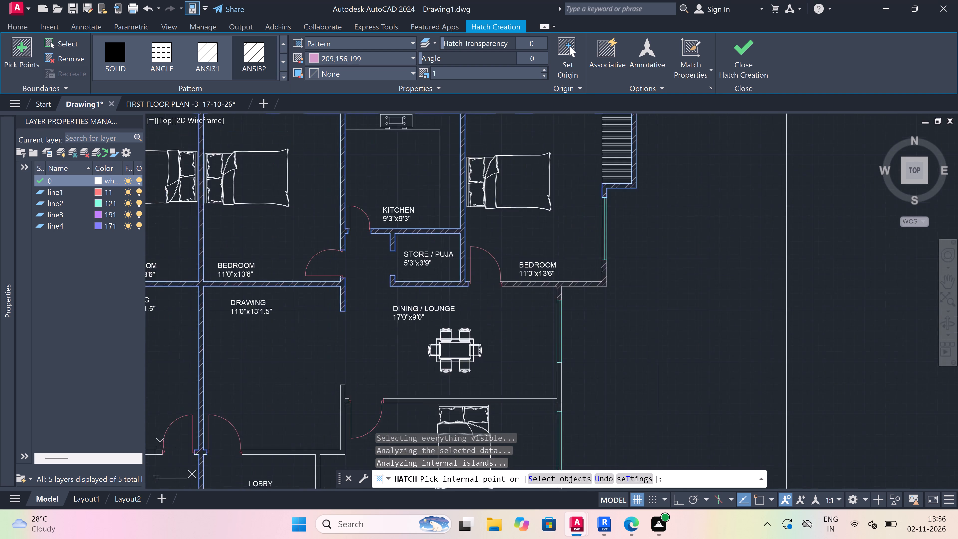
scroll(549, 282, up, 1)
click(549, 282)
Hatch the upper-right unit's wall between DINING / LOUNGE and BEDROOM 17'0"x10'0", plus the outer walls of its TOILET 5'0"x7'9".
scroll(565, 247, down, 10)
scroll(567, 273, up, 2)
scroll(555, 229, up, 4)
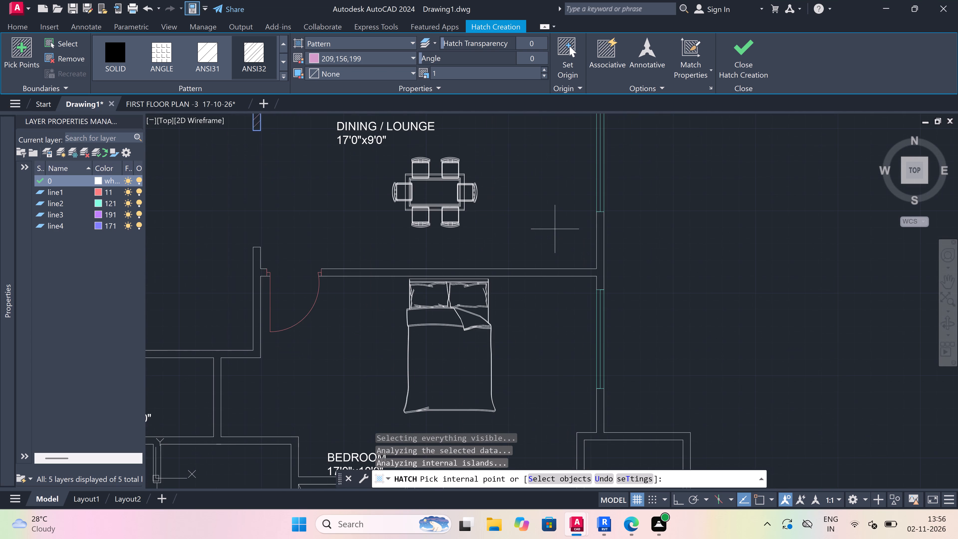
scroll(542, 255, down, 2)
scroll(538, 262, up, 1)
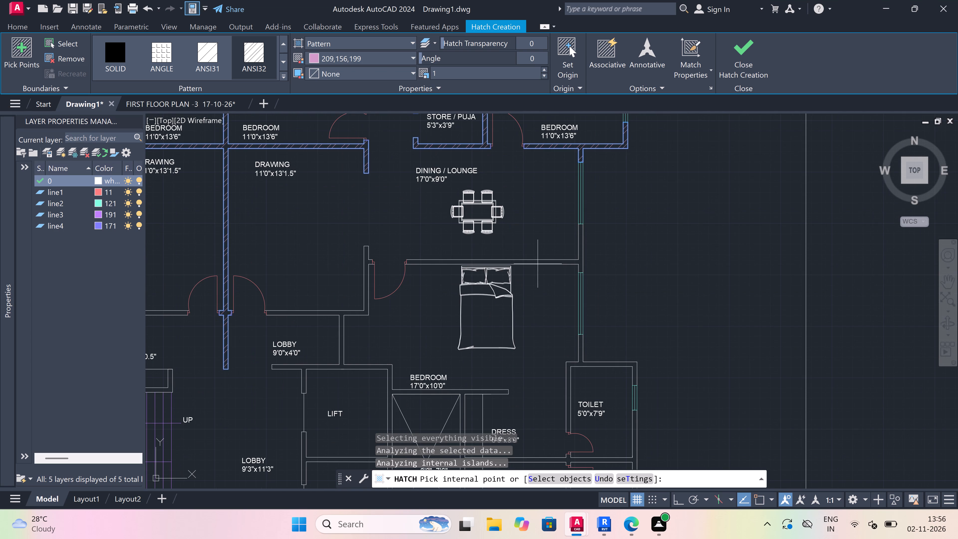
click(536, 260)
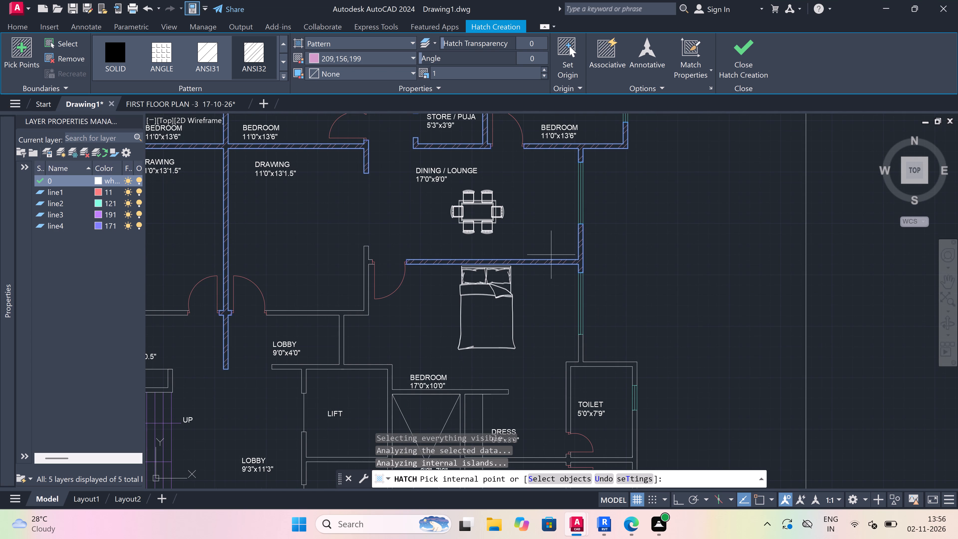
scroll(599, 246, down, 2)
scroll(583, 309, up, 1)
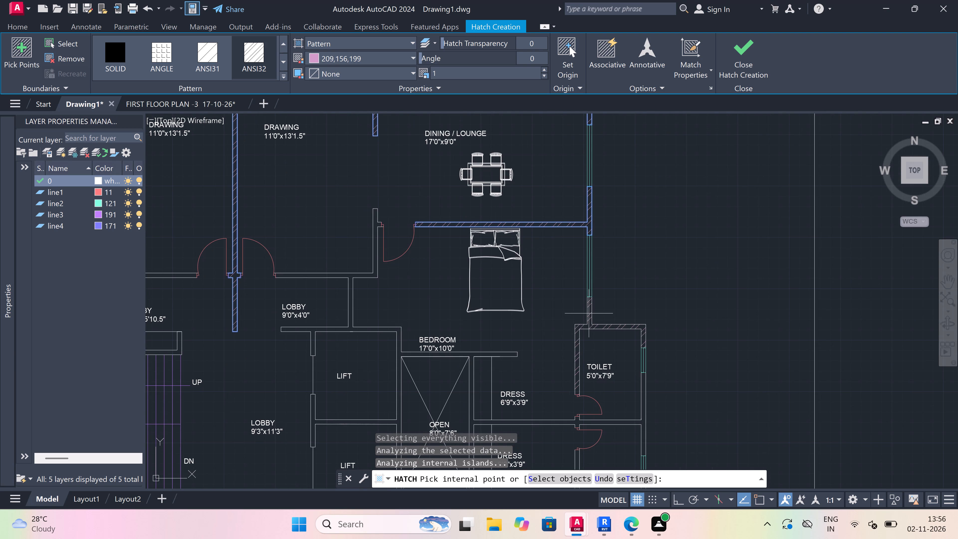
click(590, 314)
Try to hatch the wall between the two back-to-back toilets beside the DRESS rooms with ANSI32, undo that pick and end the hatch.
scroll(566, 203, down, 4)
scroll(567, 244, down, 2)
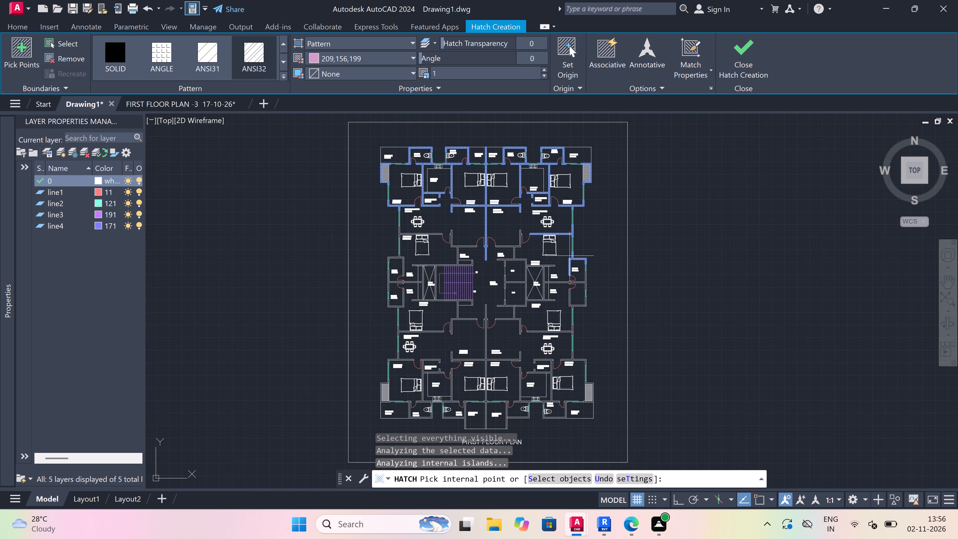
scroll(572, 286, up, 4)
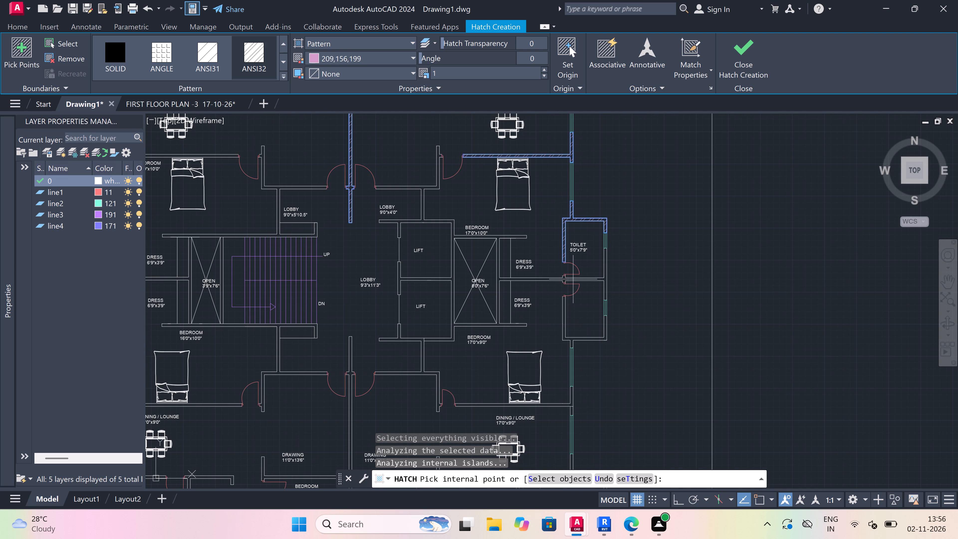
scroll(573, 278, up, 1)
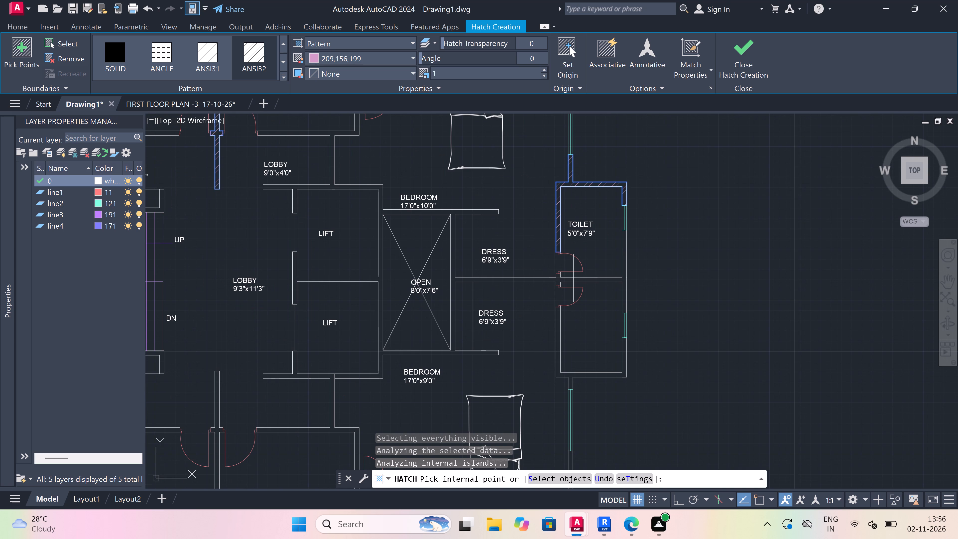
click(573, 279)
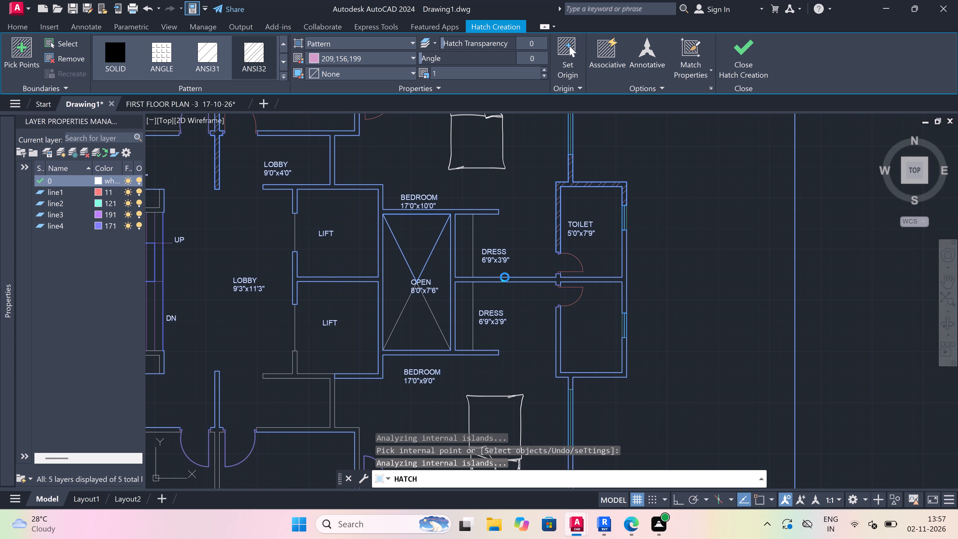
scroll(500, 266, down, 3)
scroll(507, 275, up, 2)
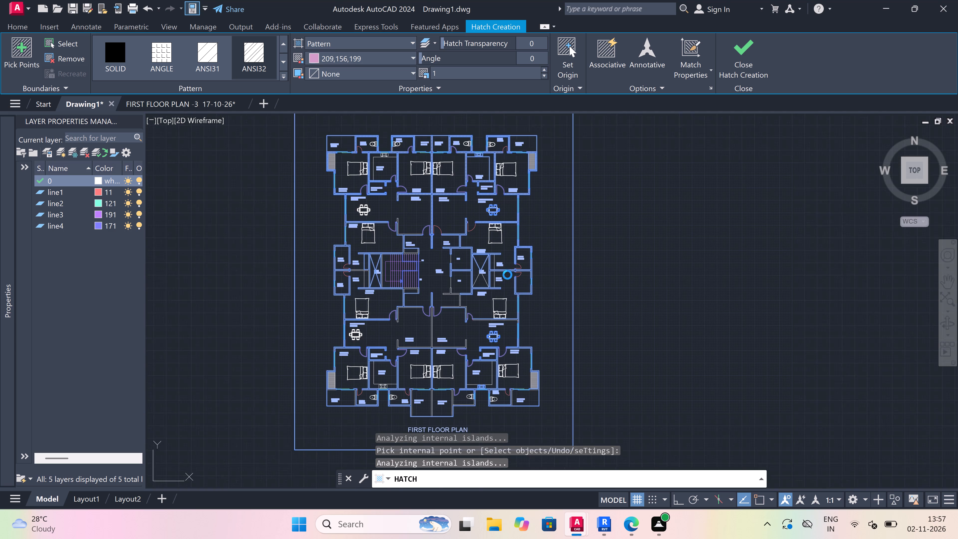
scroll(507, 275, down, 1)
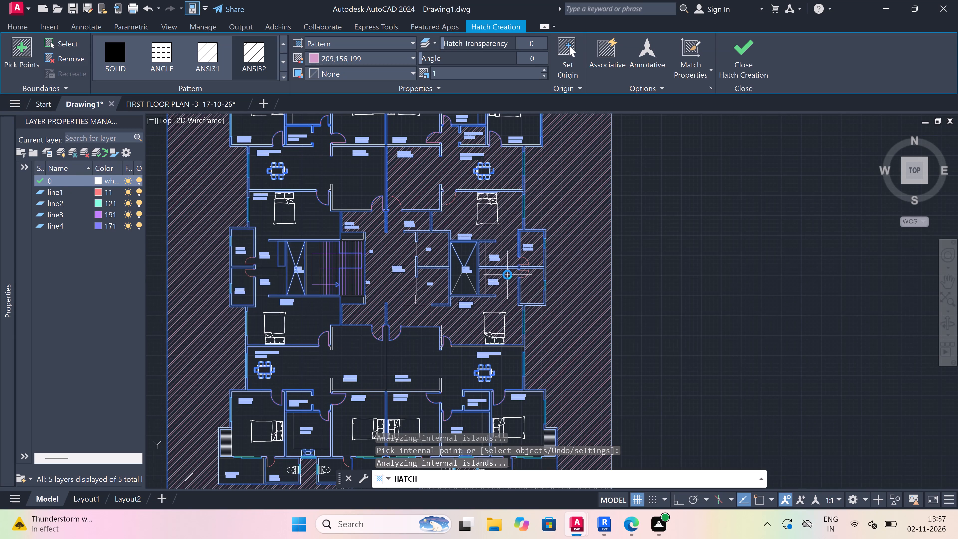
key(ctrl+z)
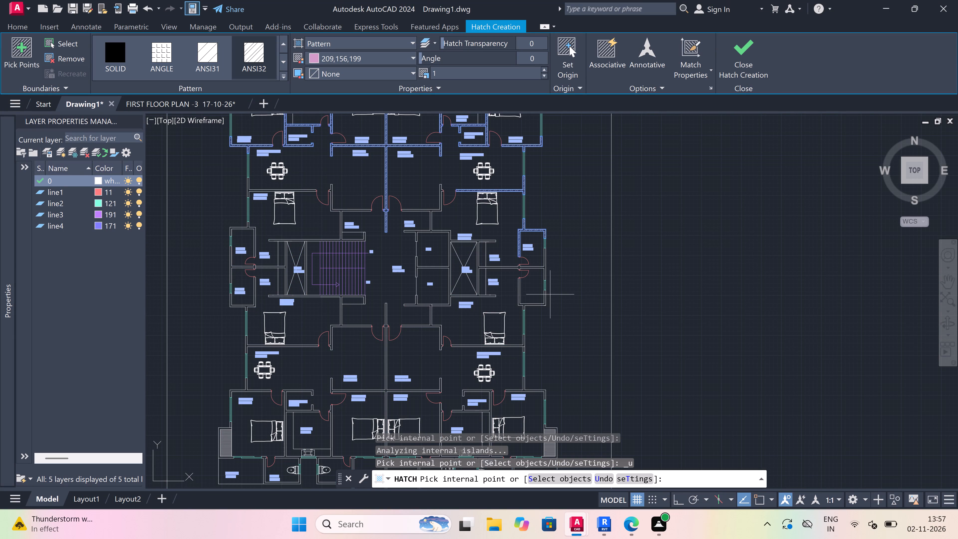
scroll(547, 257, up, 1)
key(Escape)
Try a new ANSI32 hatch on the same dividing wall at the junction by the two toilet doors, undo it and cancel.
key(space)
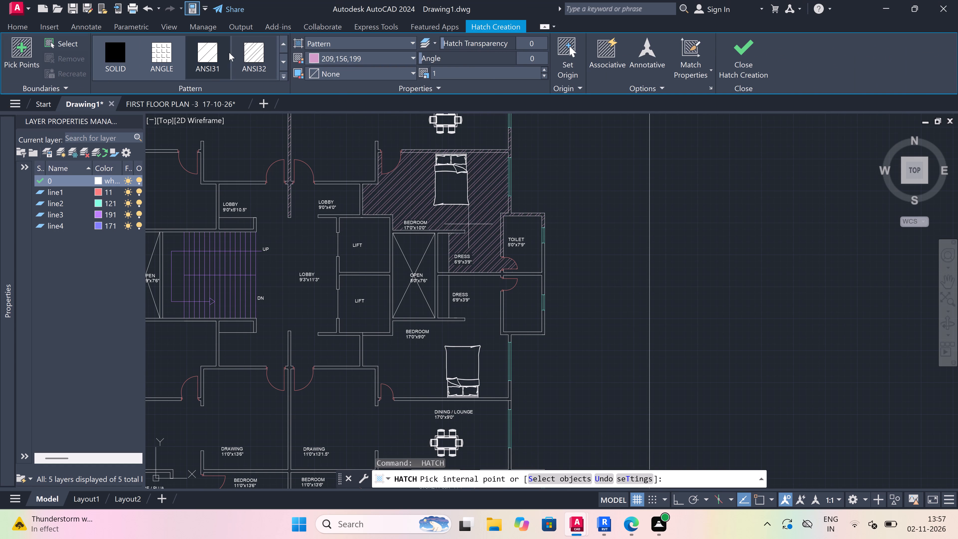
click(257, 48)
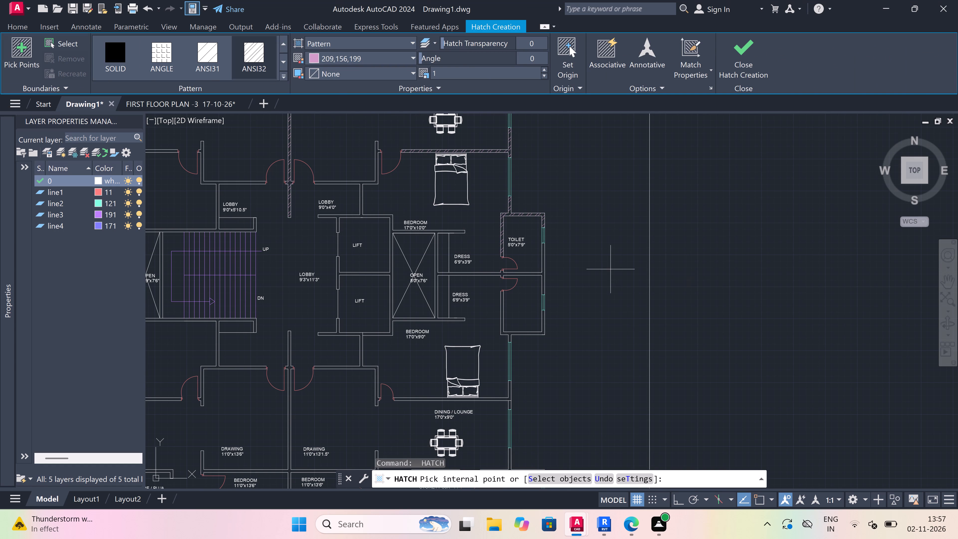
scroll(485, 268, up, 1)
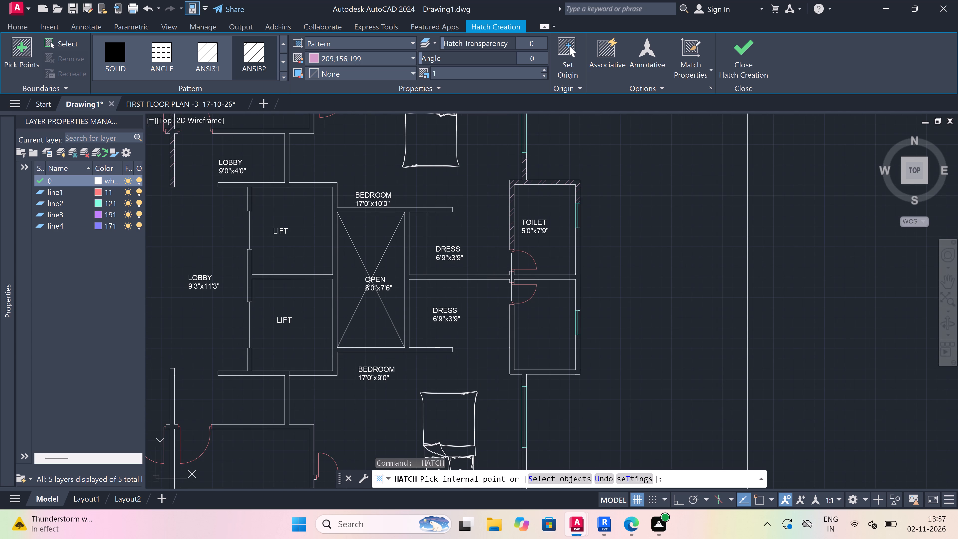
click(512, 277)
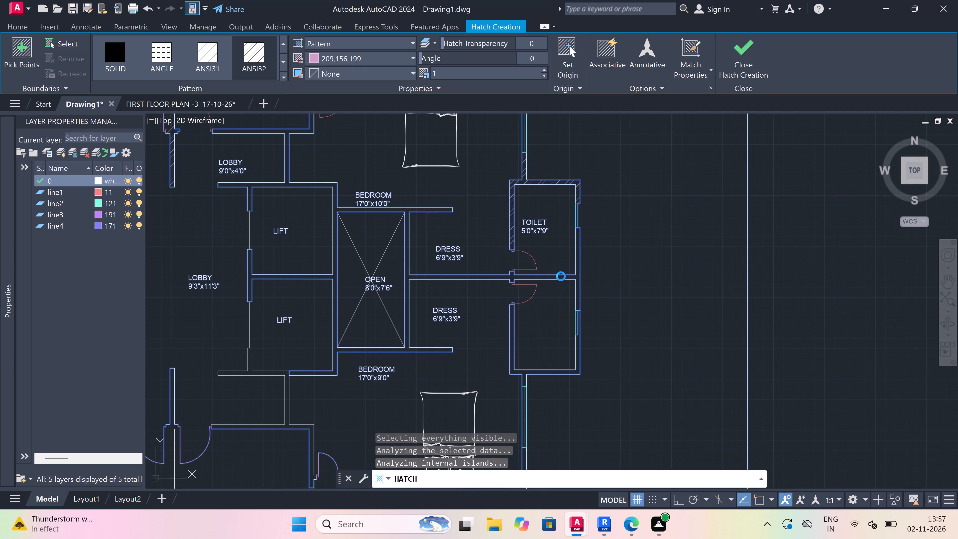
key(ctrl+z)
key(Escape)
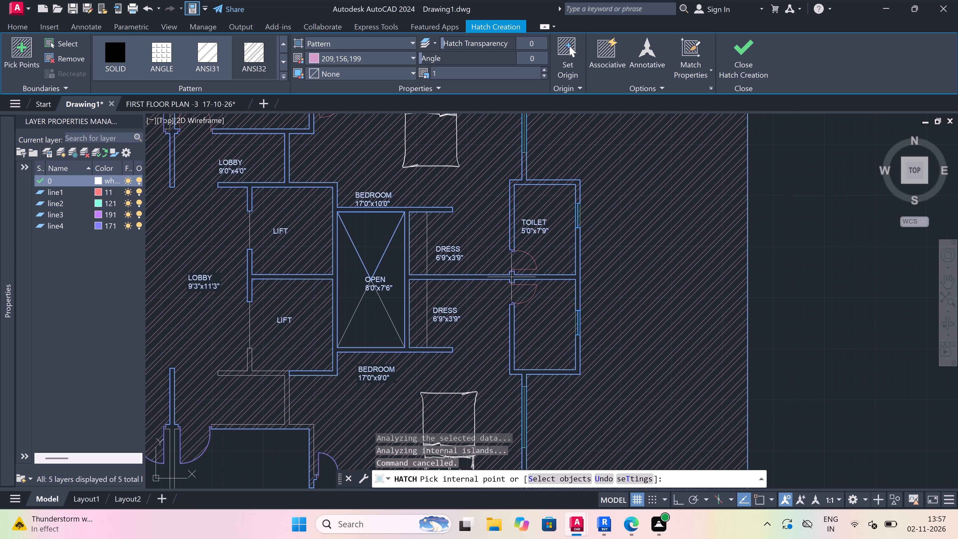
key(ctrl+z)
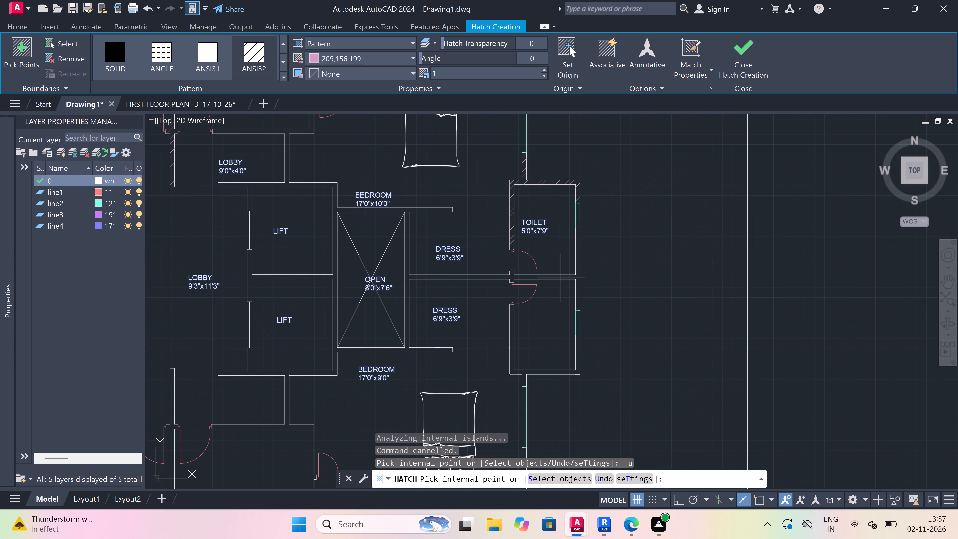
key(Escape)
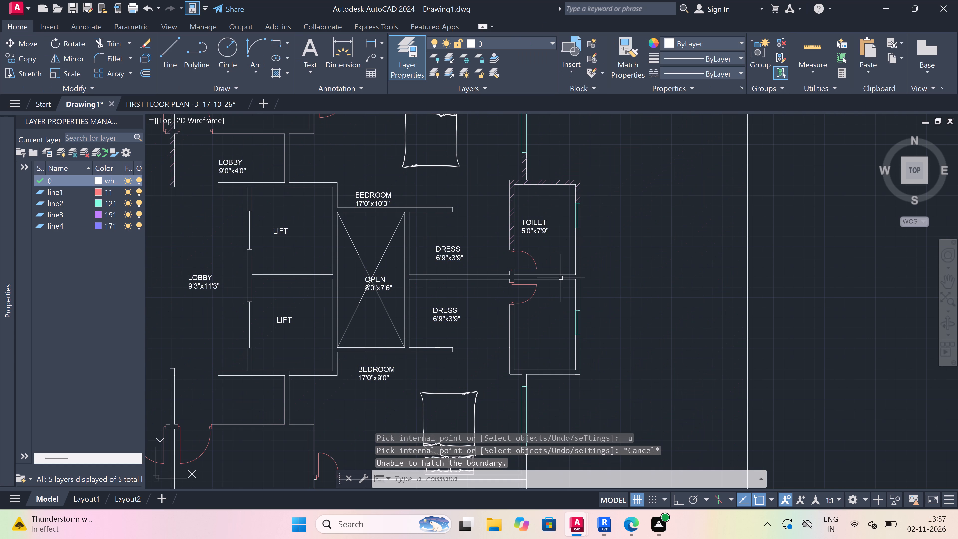
Hatch the outer walls of the lower-right unit's unlabelled toilet, below TOILET 5'0"x7'9", with ANSI32 in colour 209,156,199.
key(space)
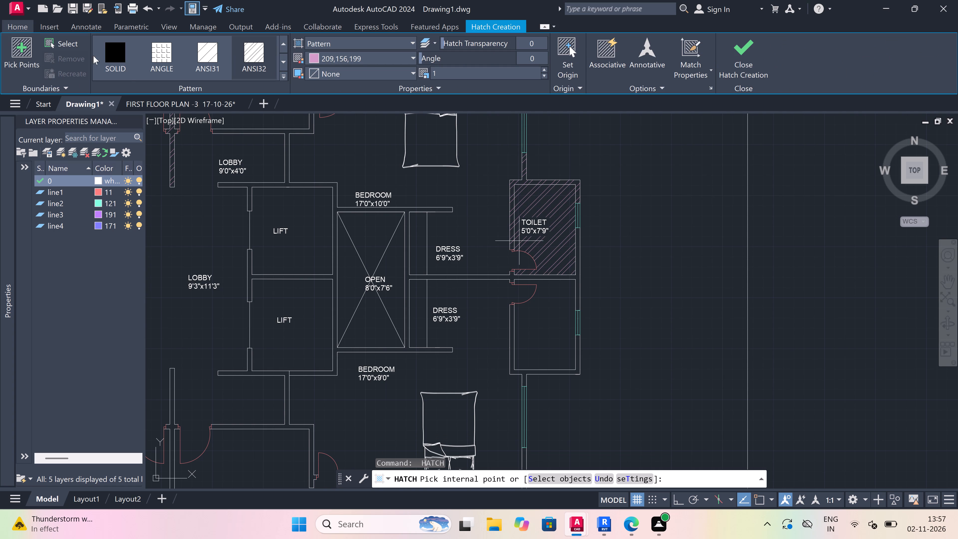
click(251, 51)
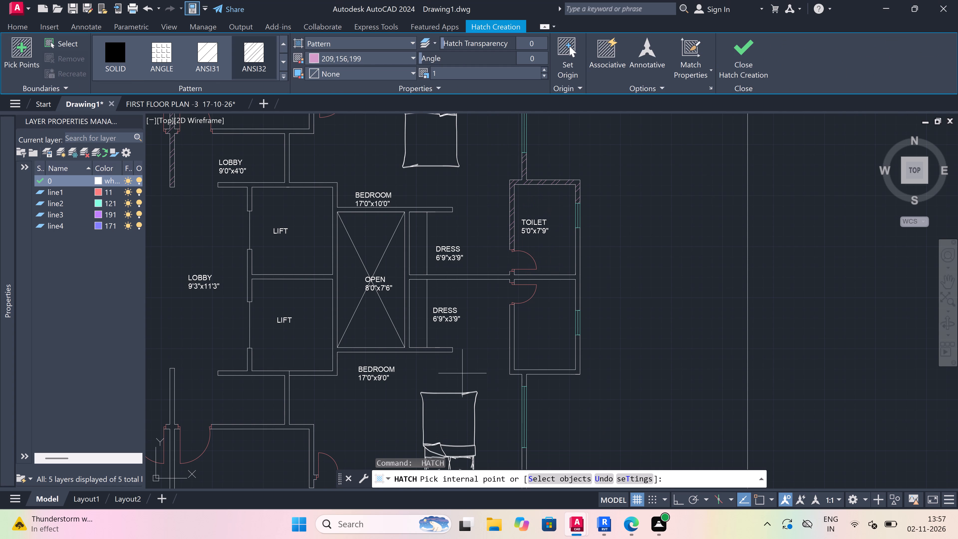
click(532, 371)
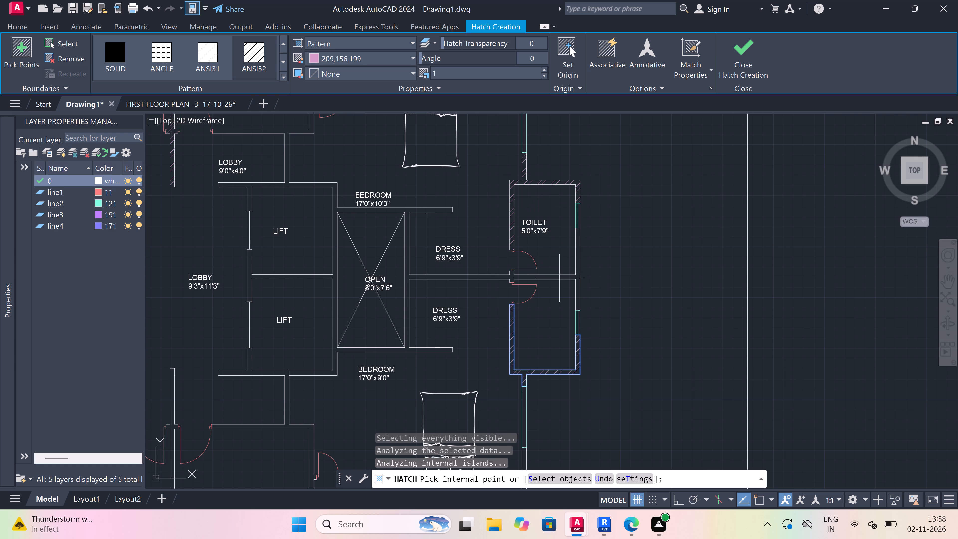
Hatch the lower-right unit's wall between BEDROOM 17'0"x9'0" and DINING / LOUNGE, the adjoining outer wall segments, and the DINING-side wall of BEDROOM 11'0"x13'6".
scroll(506, 204, down, 3)
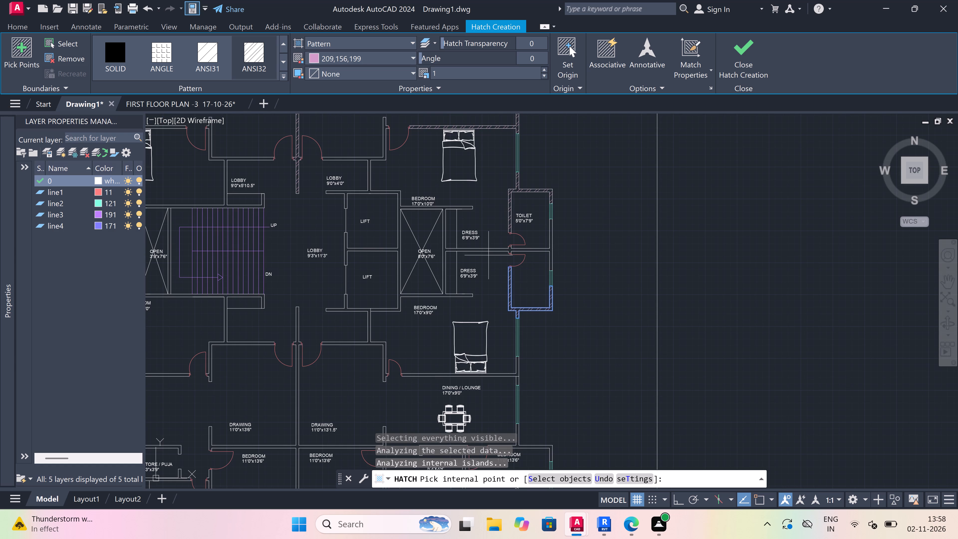
scroll(496, 232, down, 4)
scroll(496, 241, up, 3)
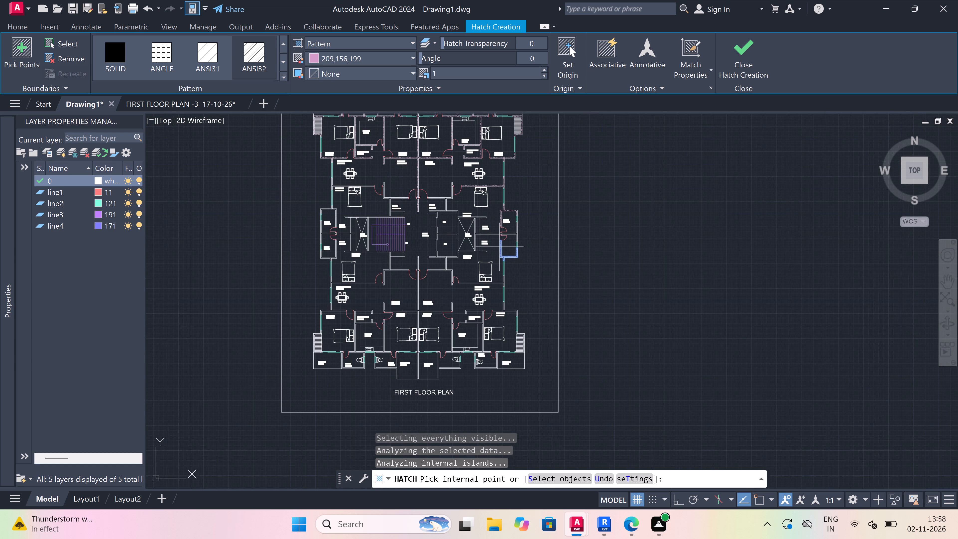
scroll(497, 262, up, 2)
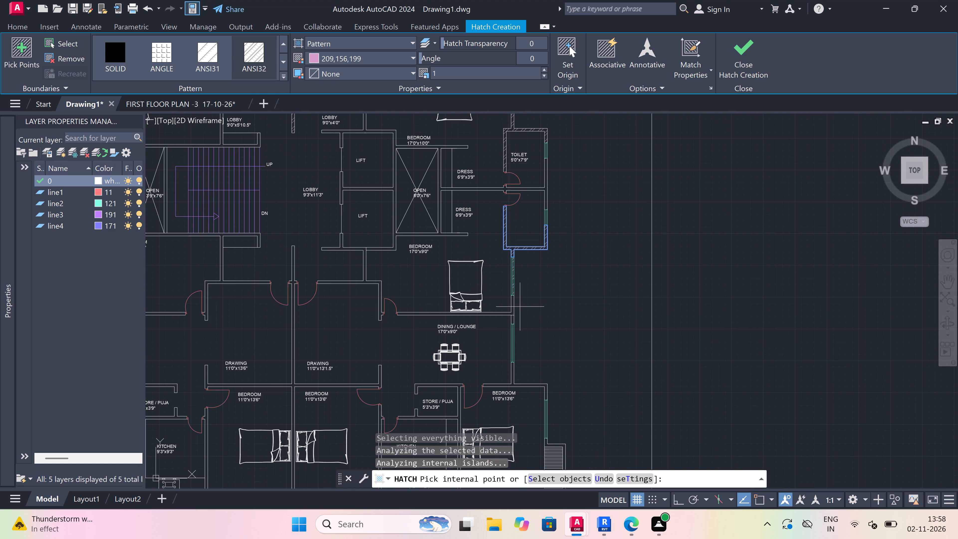
scroll(513, 311, up, 2)
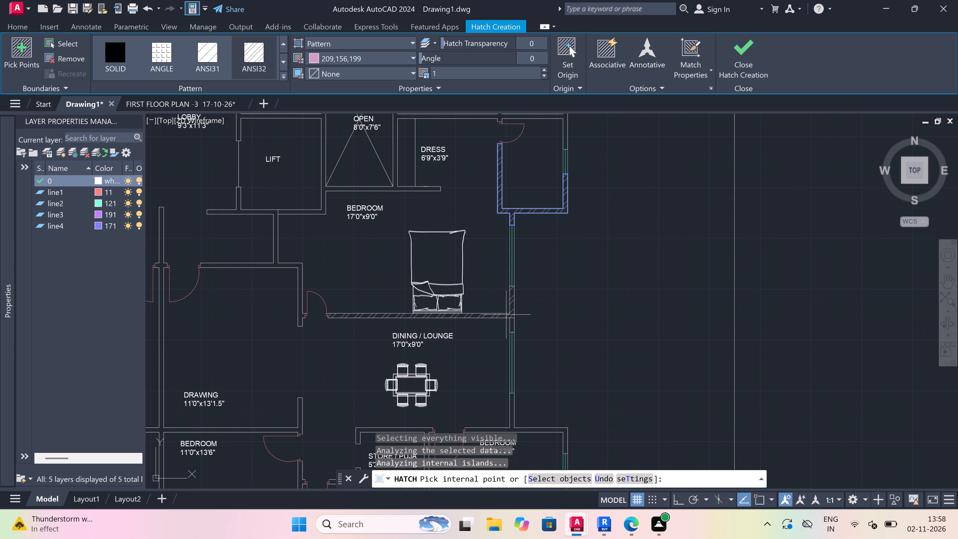
click(506, 315)
scroll(509, 323, up, 2)
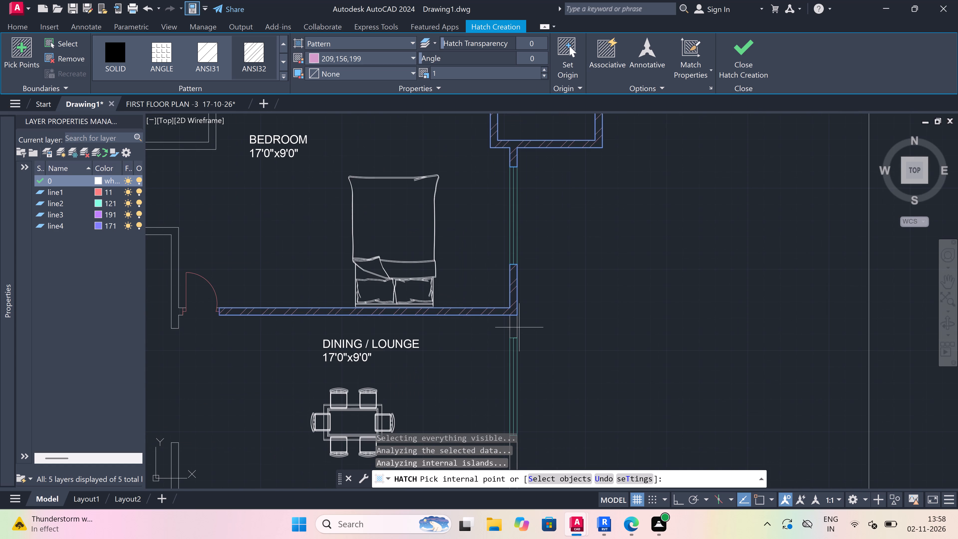
click(512, 326)
scroll(517, 269, down, 5)
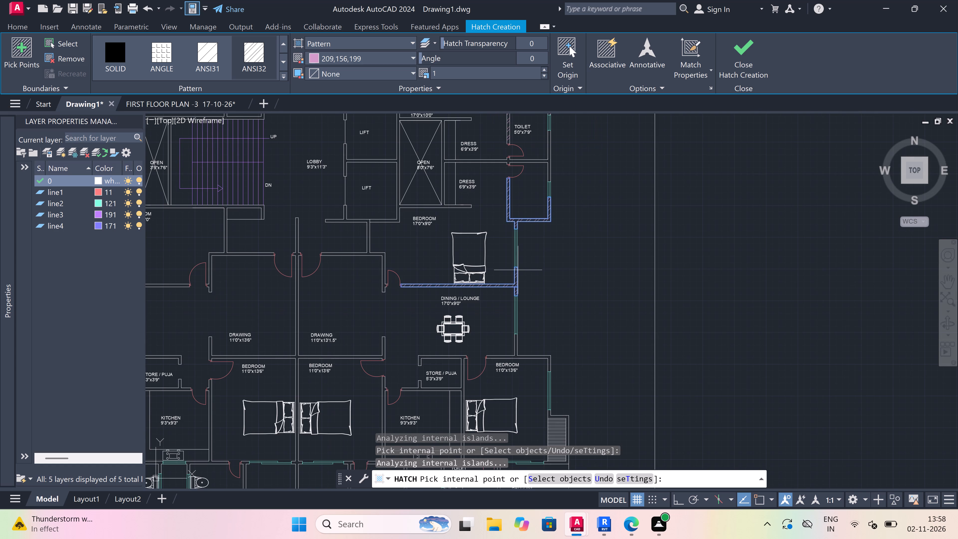
scroll(515, 346, up, 2)
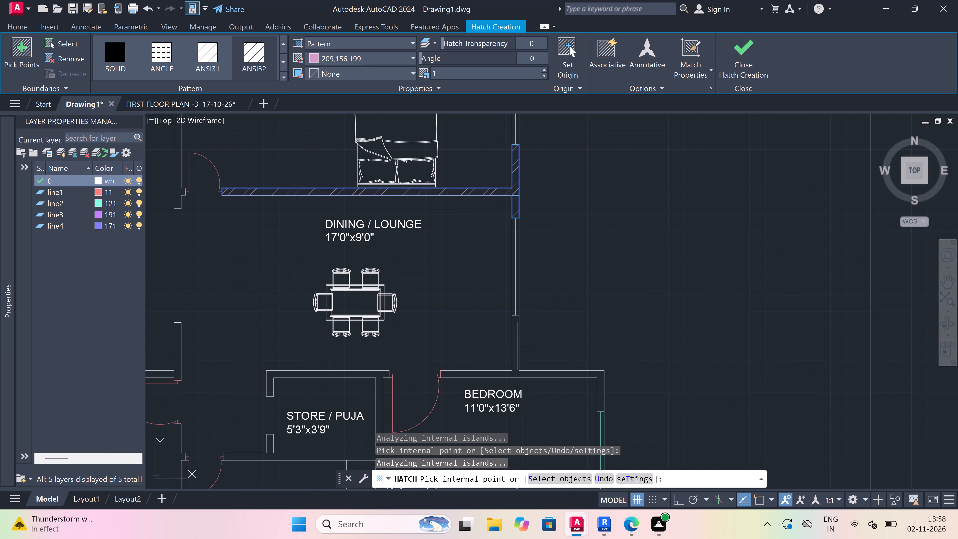
click(516, 343)
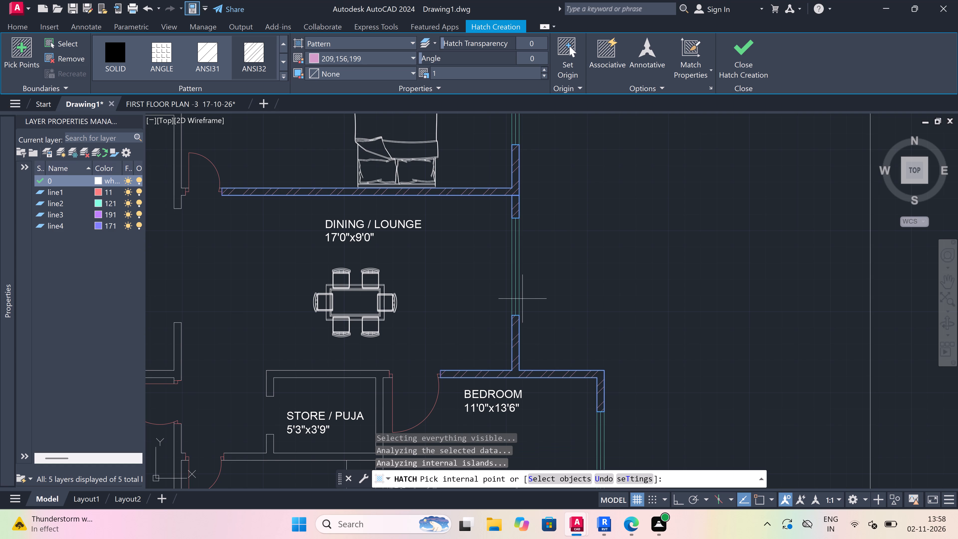
Hatch the lower-right unit's TOILET 7'0"x5'0" walls, the wardrobe recess above the 9'0"x4'9" BALCONY, and the connected KITCHEN and STORE / PUJA walls.
scroll(526, 253, down, 7)
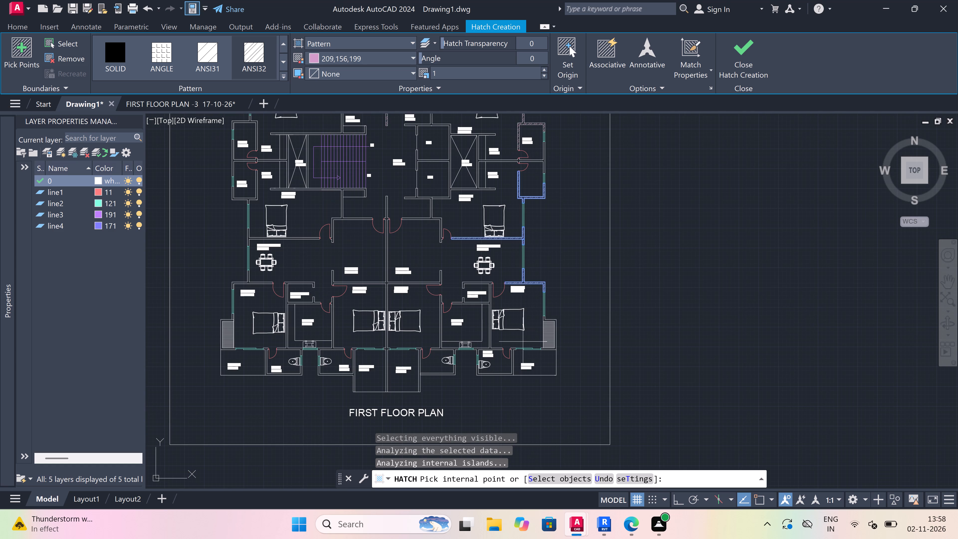
scroll(512, 370, up, 2)
click(512, 365)
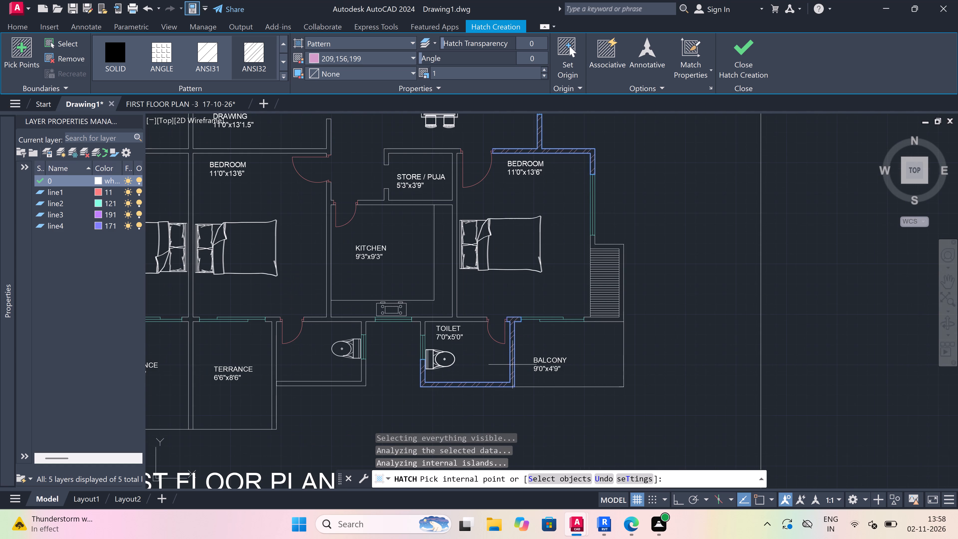
click(613, 321)
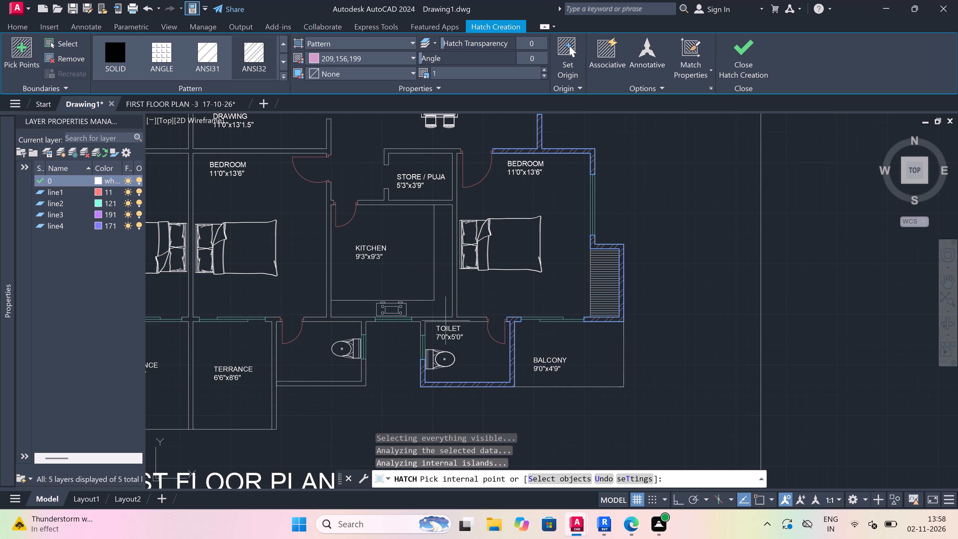
click(446, 321)
scroll(447, 320, down, 2)
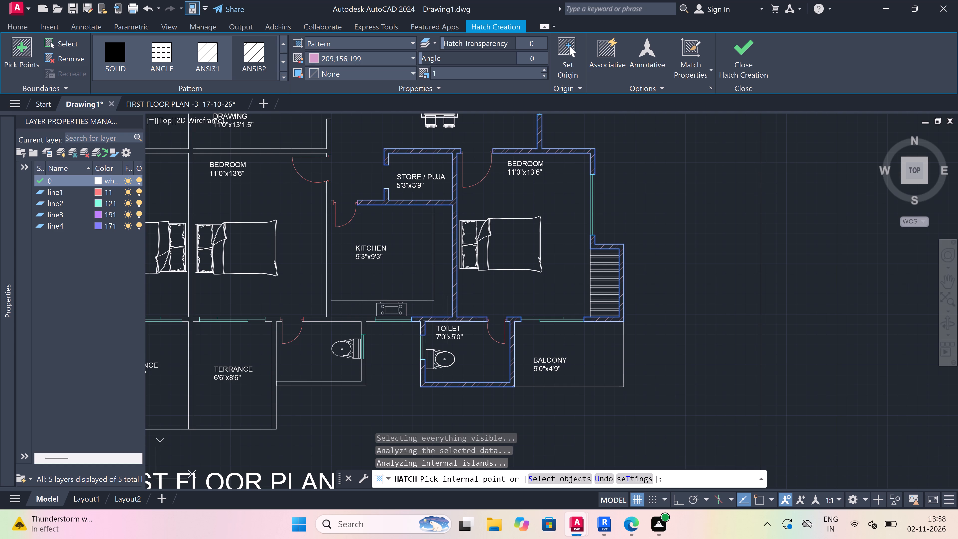
scroll(447, 320, down, 1)
scroll(401, 319, up, 2)
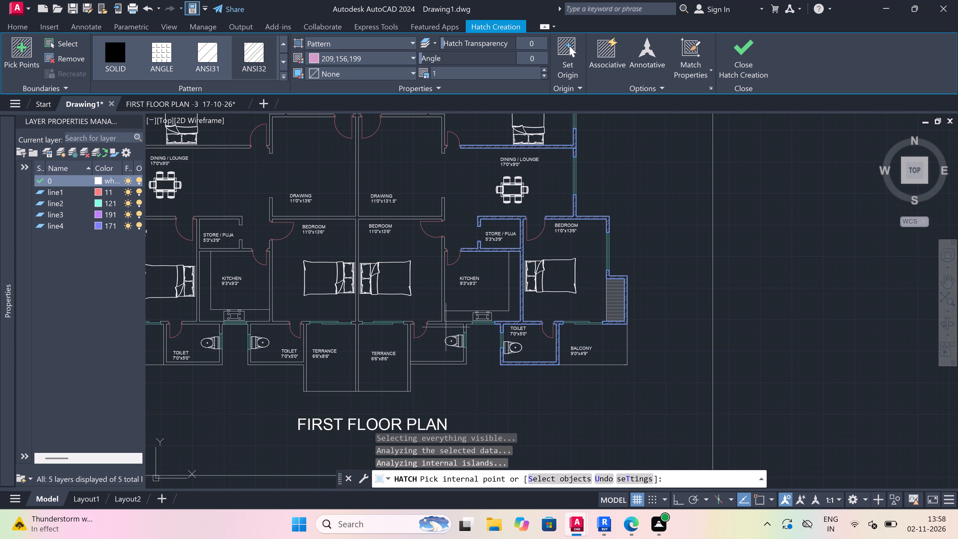
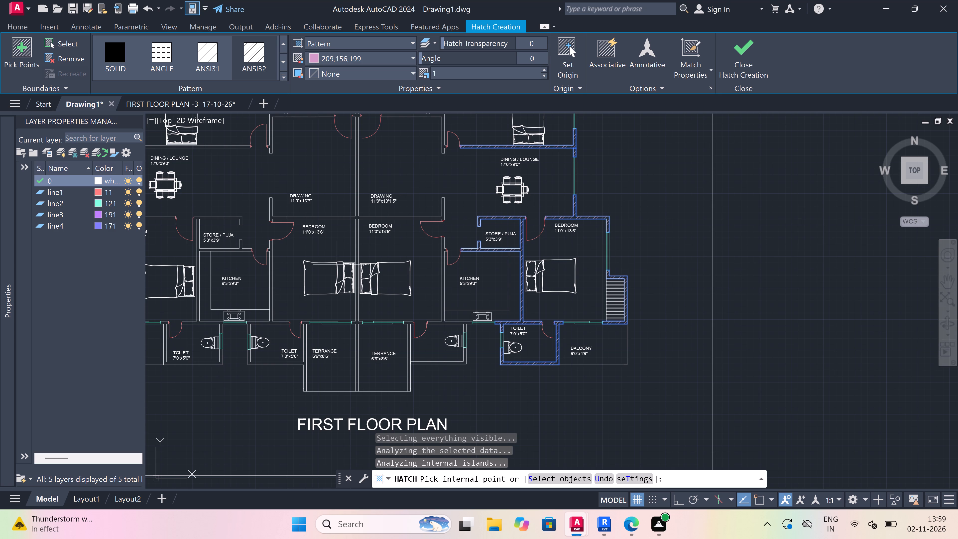
Add the walls around the unlabelled toilet beside the right-hand terrace and the adjoining kitchen–bedroom wall to the hatch.
scroll(408, 326, up, 2)
click(410, 322)
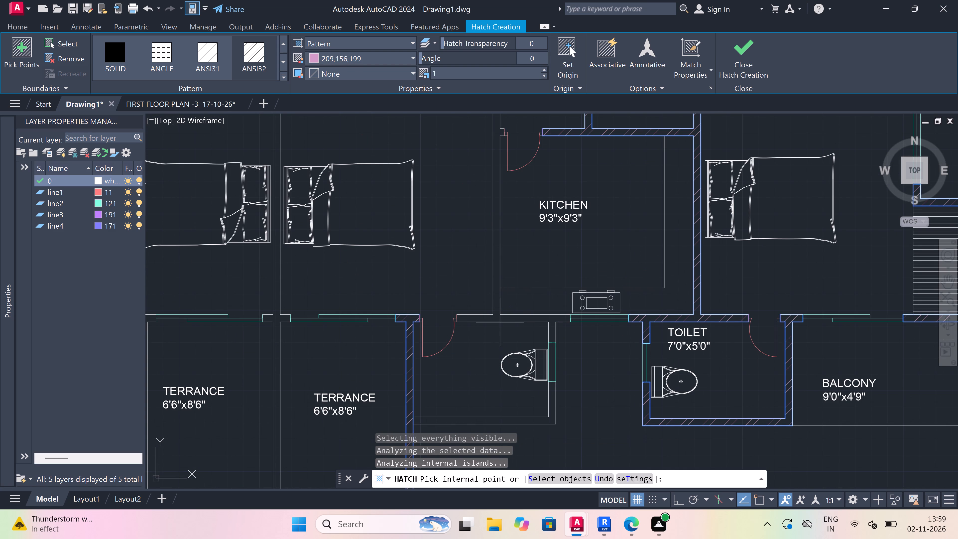
click(500, 317)
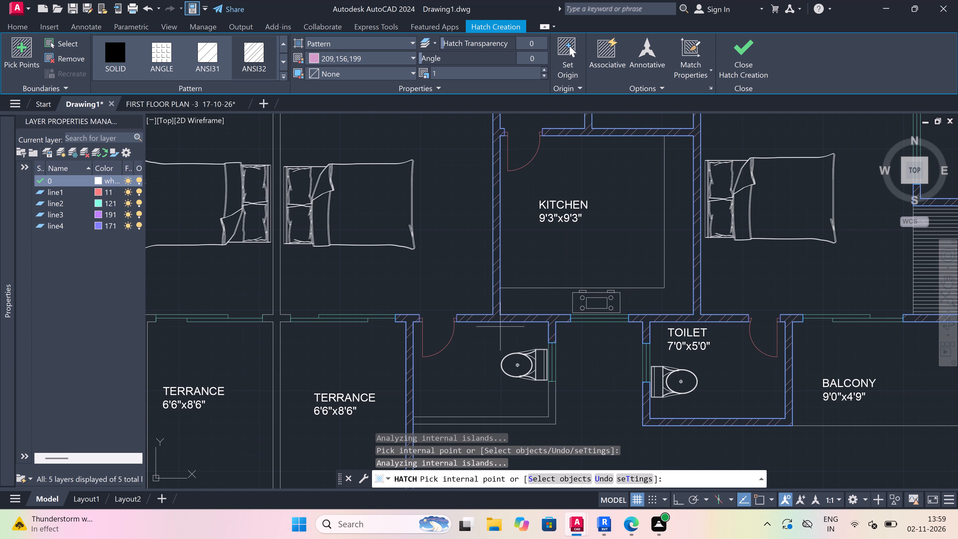
click(478, 422)
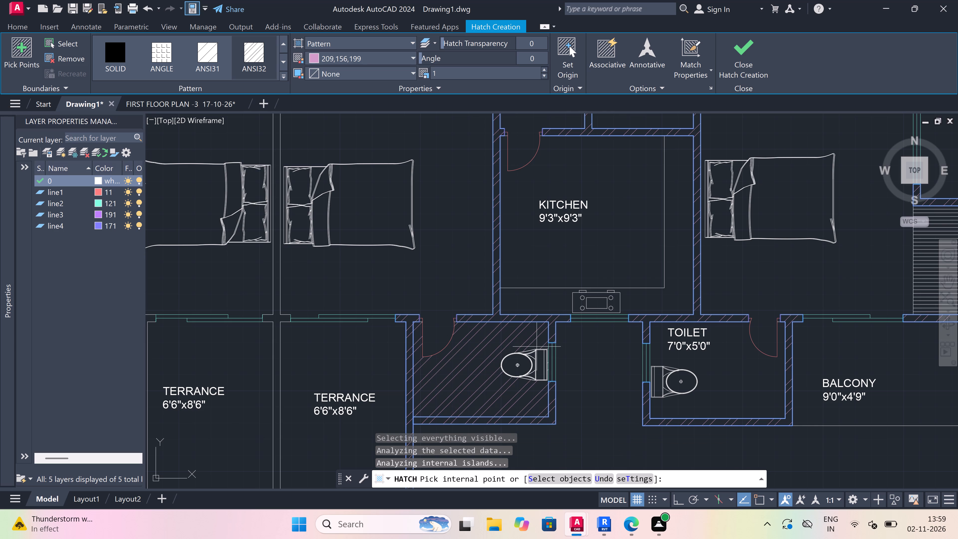
Add the connected wall between the left unit's kitchen, central bedroom and the toilet beside the terrace to the hatch.
scroll(537, 347, up, 1)
scroll(537, 346, down, 2)
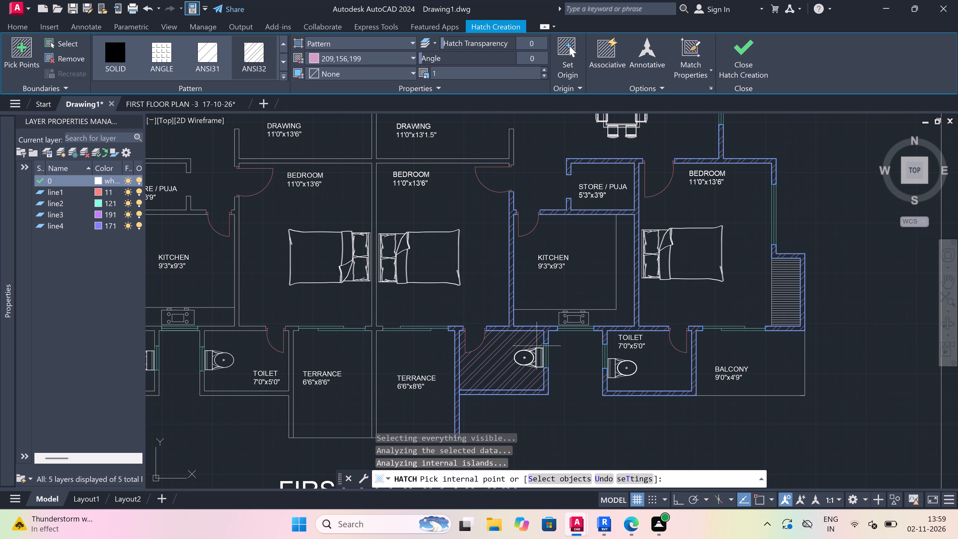
scroll(537, 346, down, 1)
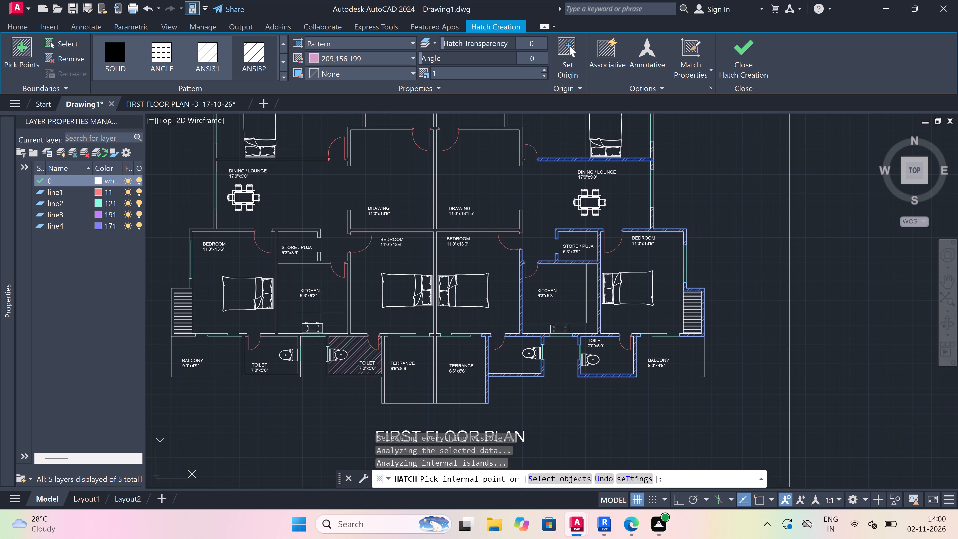
scroll(319, 312, up, 1)
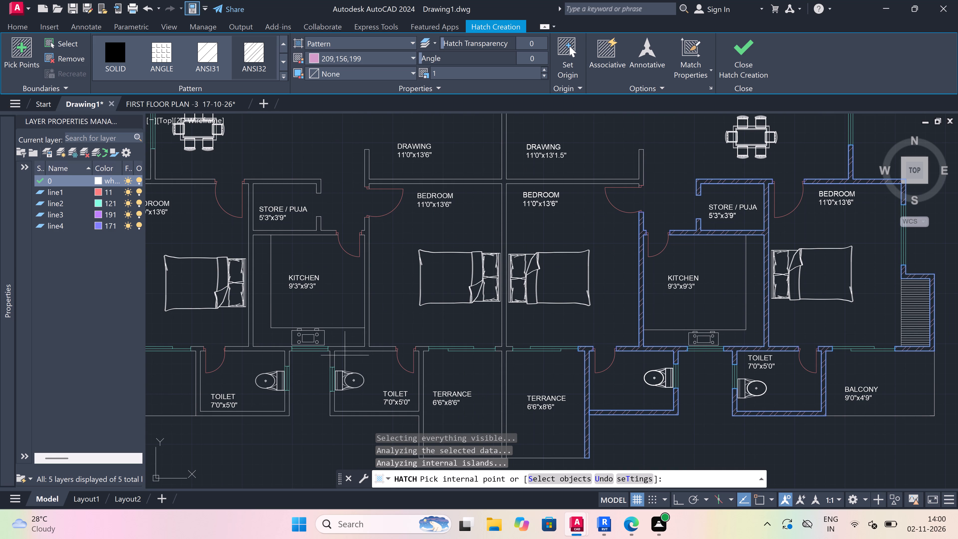
click(352, 348)
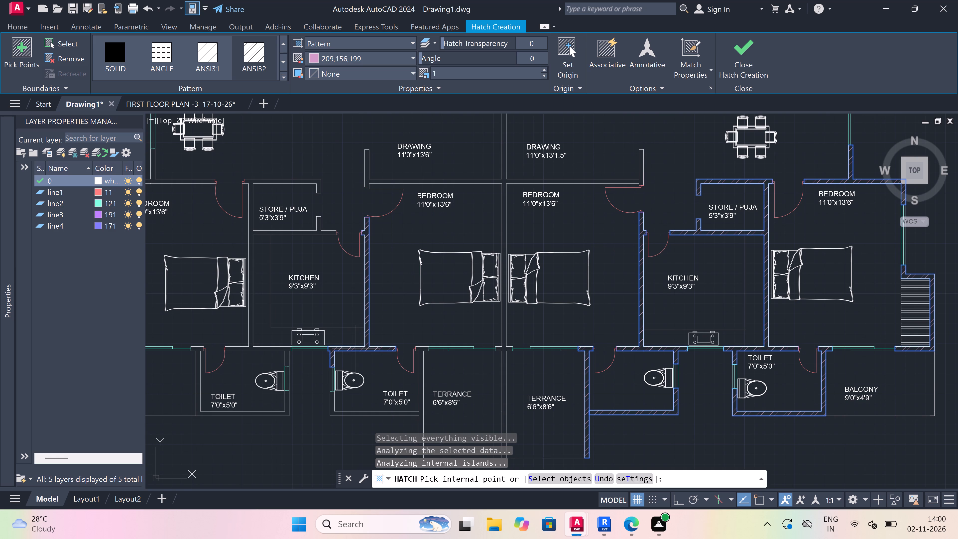
scroll(356, 349, down, 2)
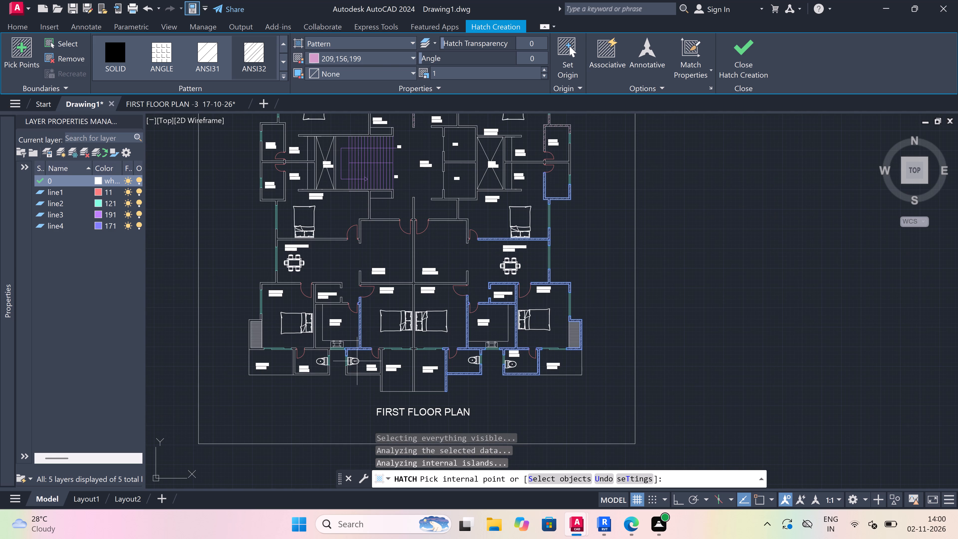
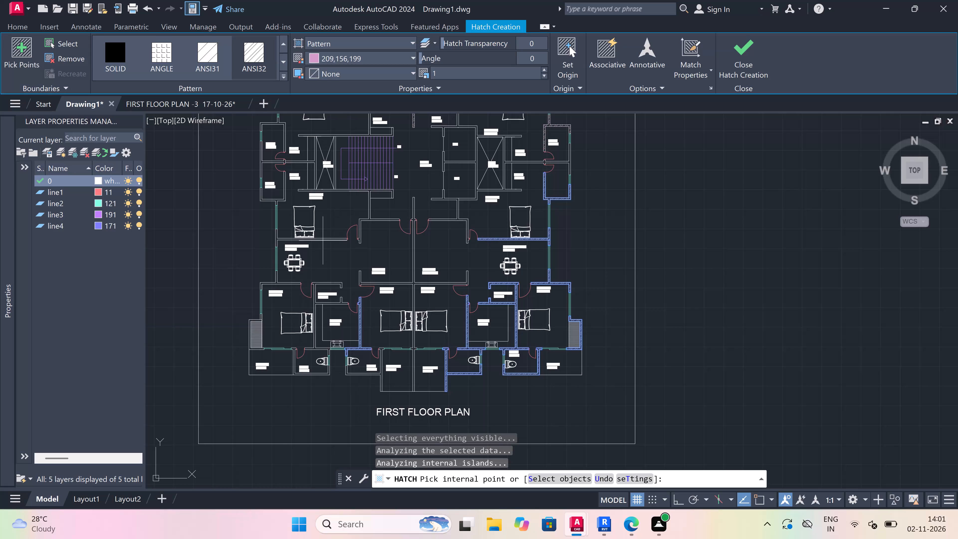
Finish the hatch with the walls picked so far in the lower part of the first floor plan.
scroll(323, 240, up, 1)
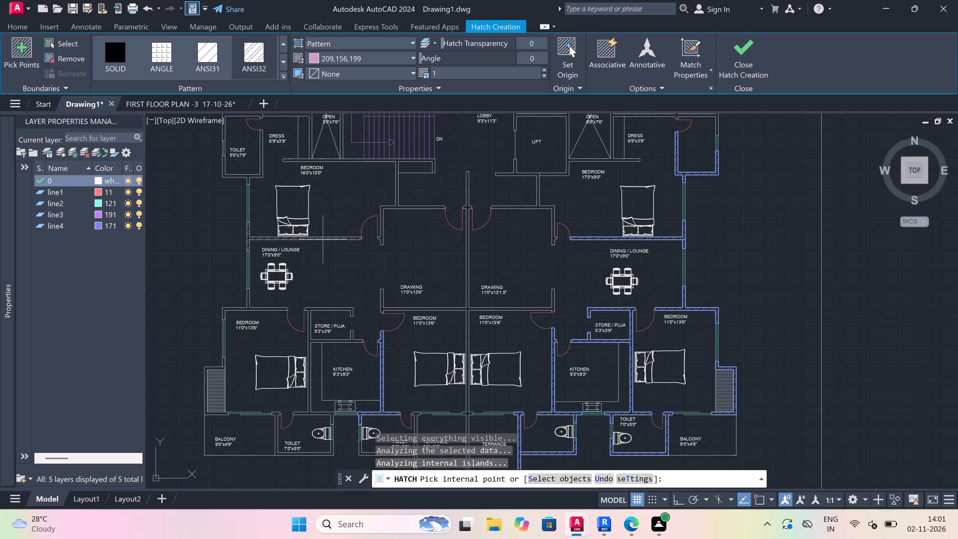
key(space)
key(Escape)
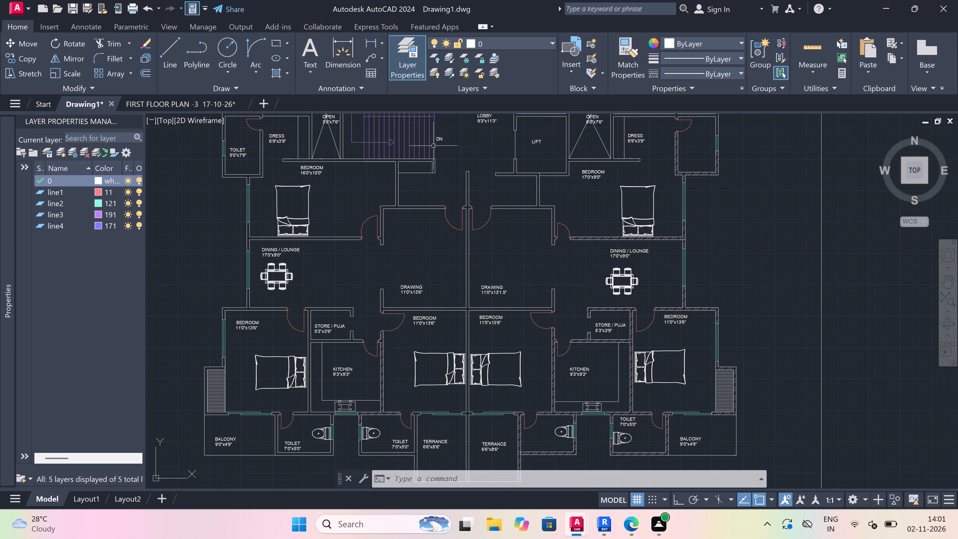
scroll(444, 245, down, 4)
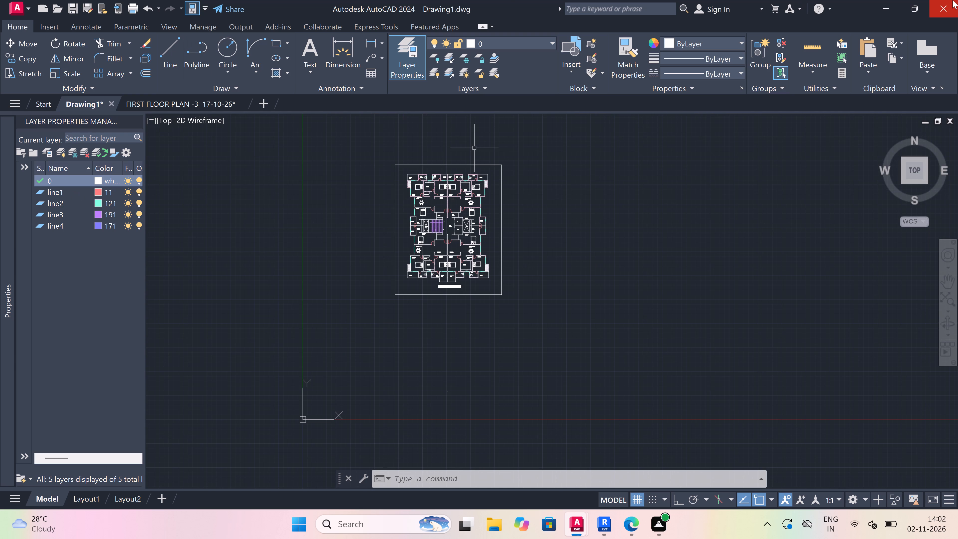
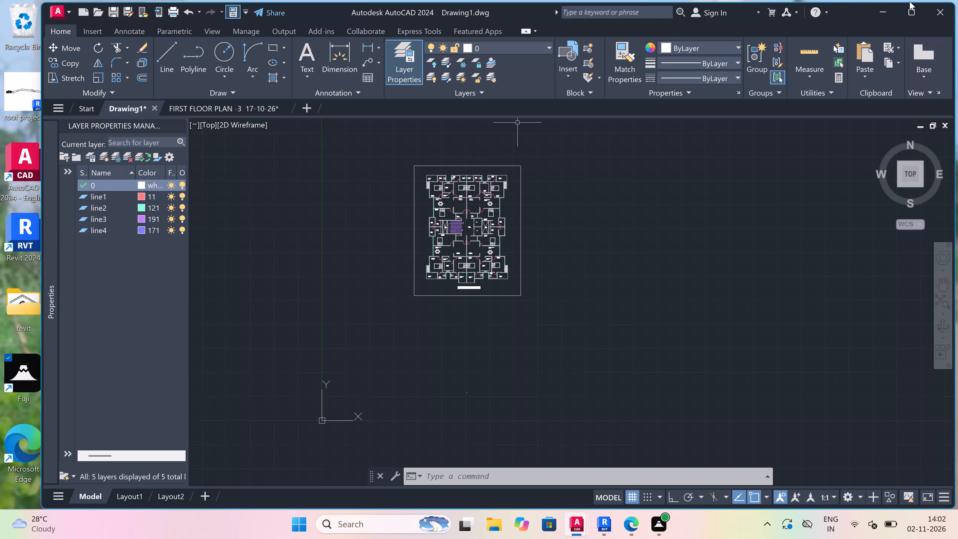
Maximize the application window.
click(910, 9)
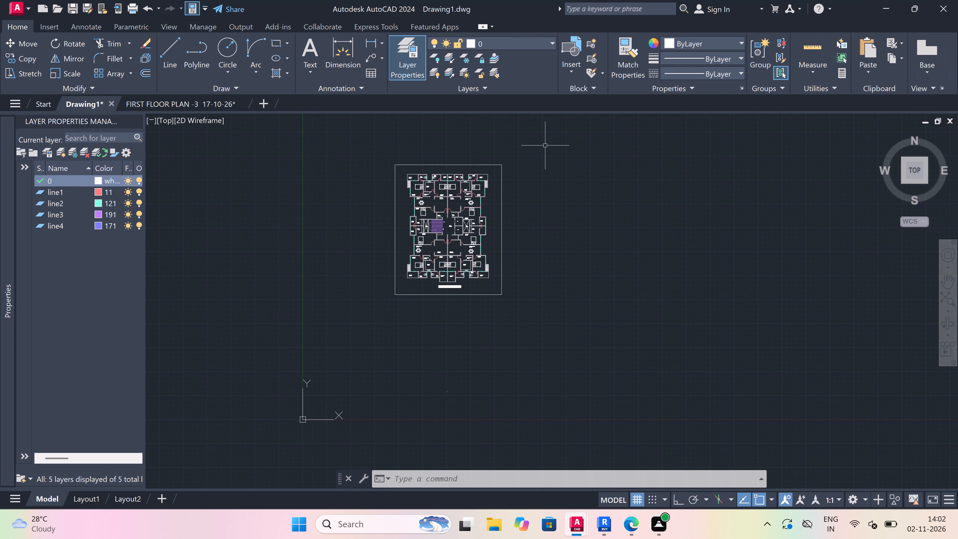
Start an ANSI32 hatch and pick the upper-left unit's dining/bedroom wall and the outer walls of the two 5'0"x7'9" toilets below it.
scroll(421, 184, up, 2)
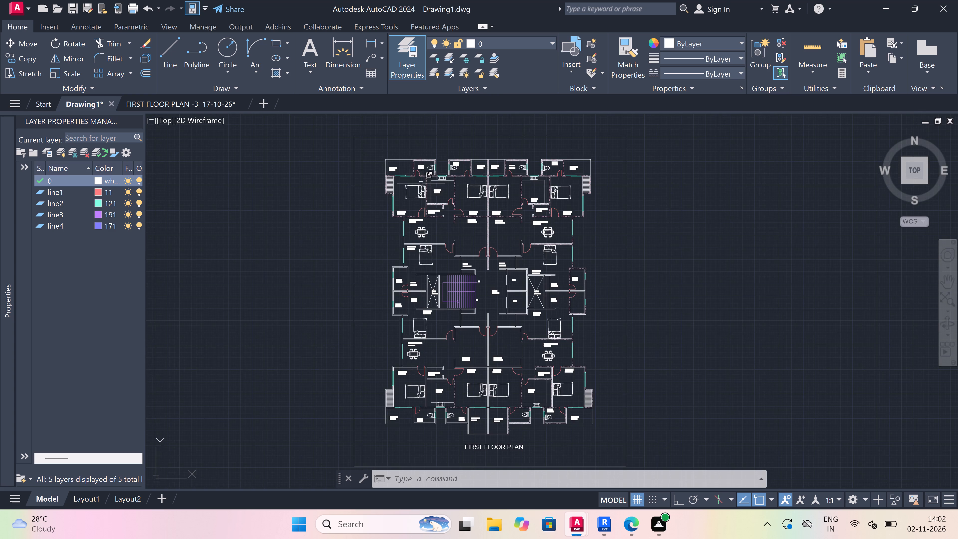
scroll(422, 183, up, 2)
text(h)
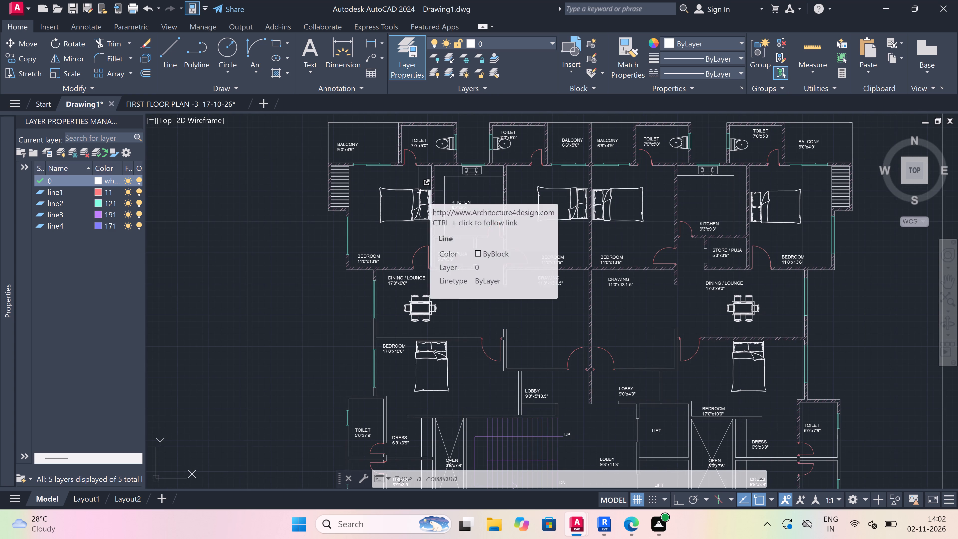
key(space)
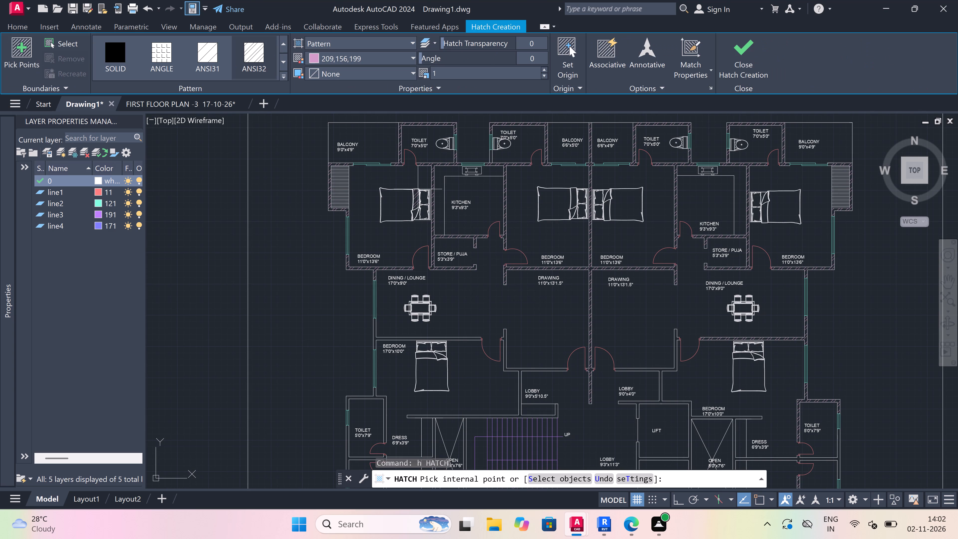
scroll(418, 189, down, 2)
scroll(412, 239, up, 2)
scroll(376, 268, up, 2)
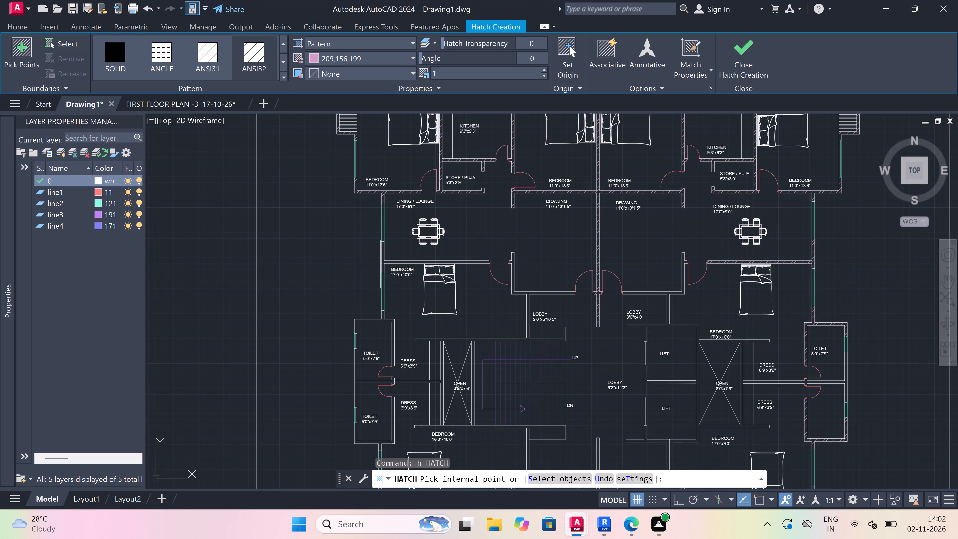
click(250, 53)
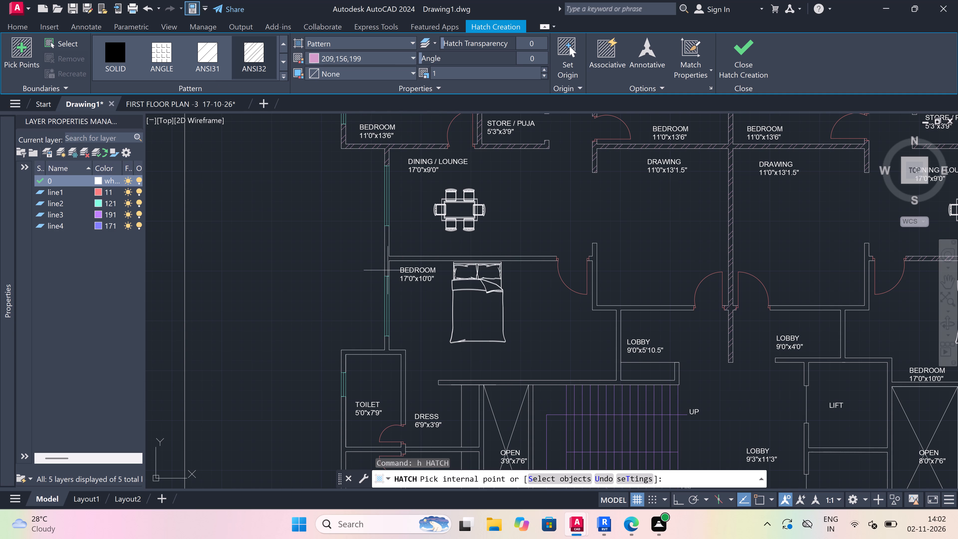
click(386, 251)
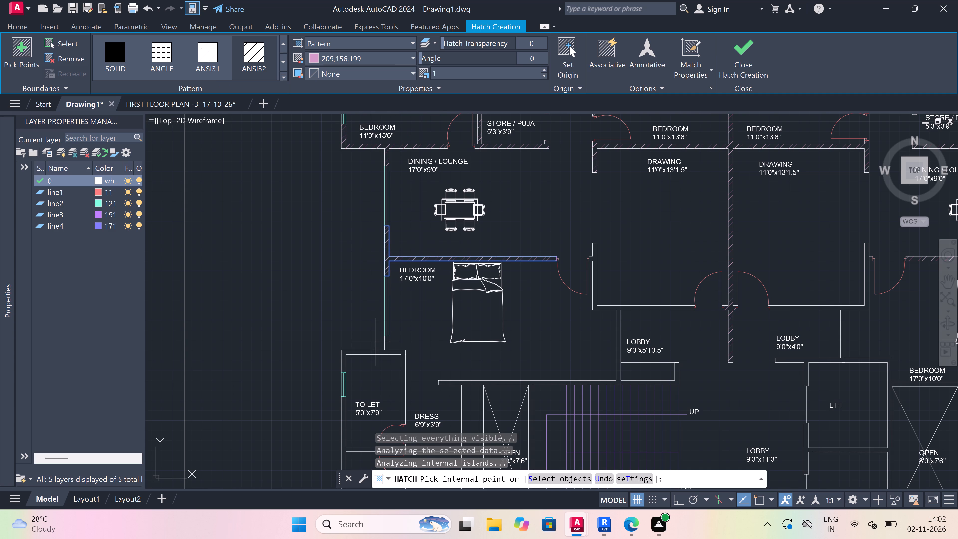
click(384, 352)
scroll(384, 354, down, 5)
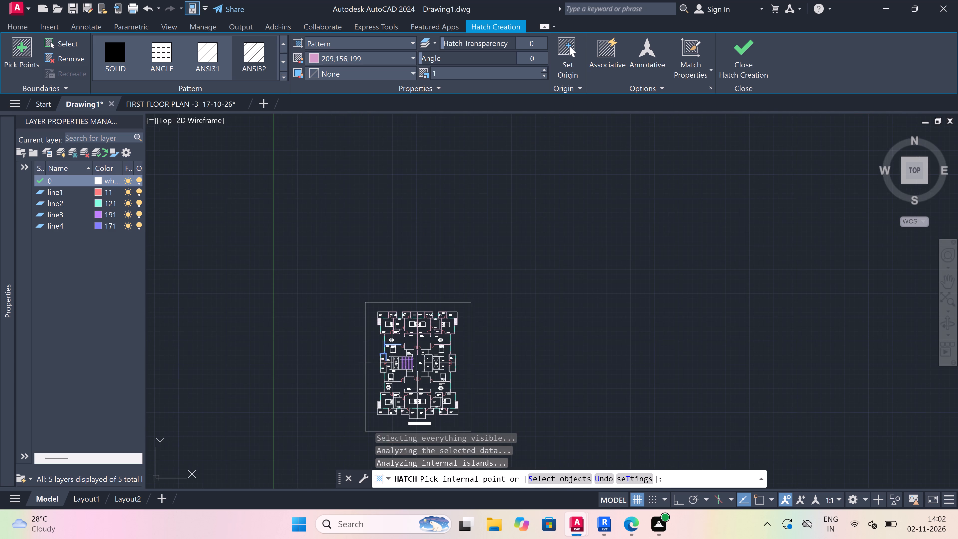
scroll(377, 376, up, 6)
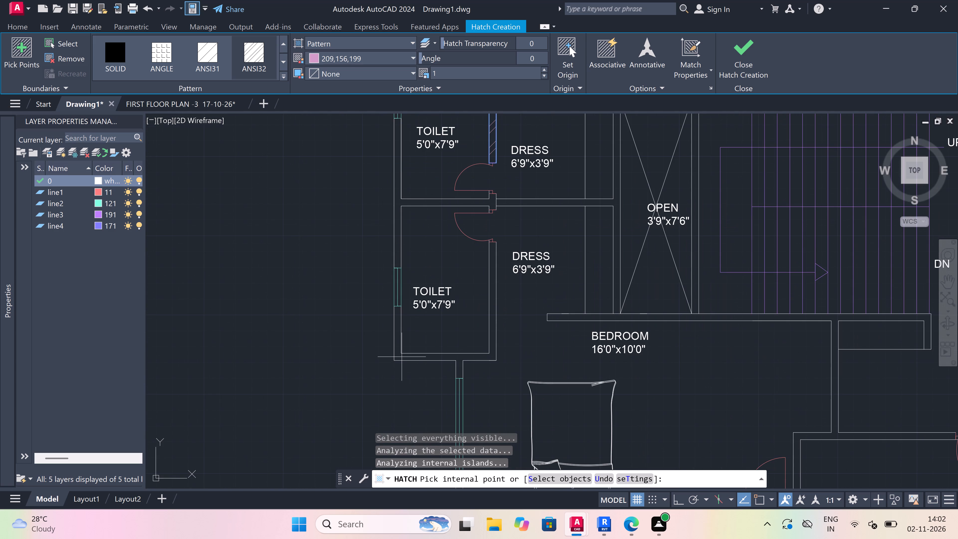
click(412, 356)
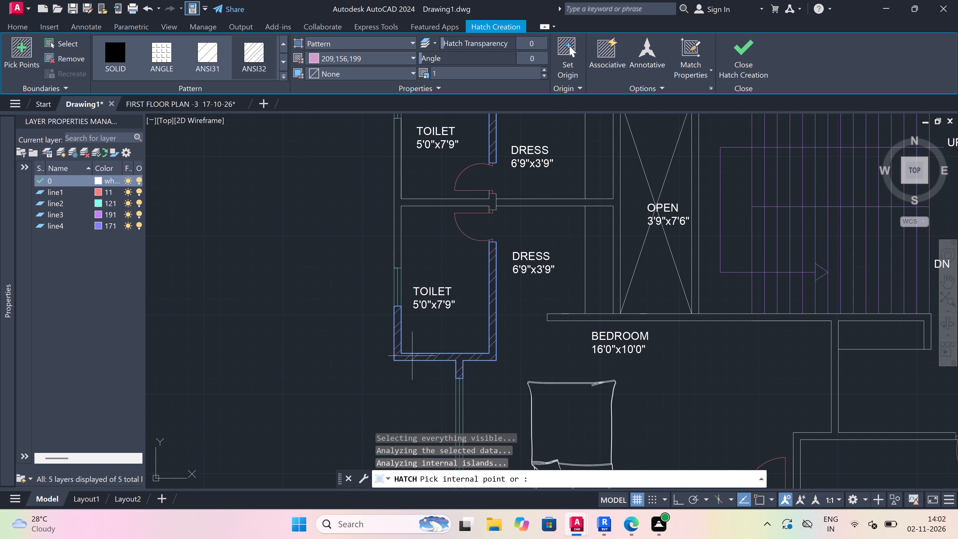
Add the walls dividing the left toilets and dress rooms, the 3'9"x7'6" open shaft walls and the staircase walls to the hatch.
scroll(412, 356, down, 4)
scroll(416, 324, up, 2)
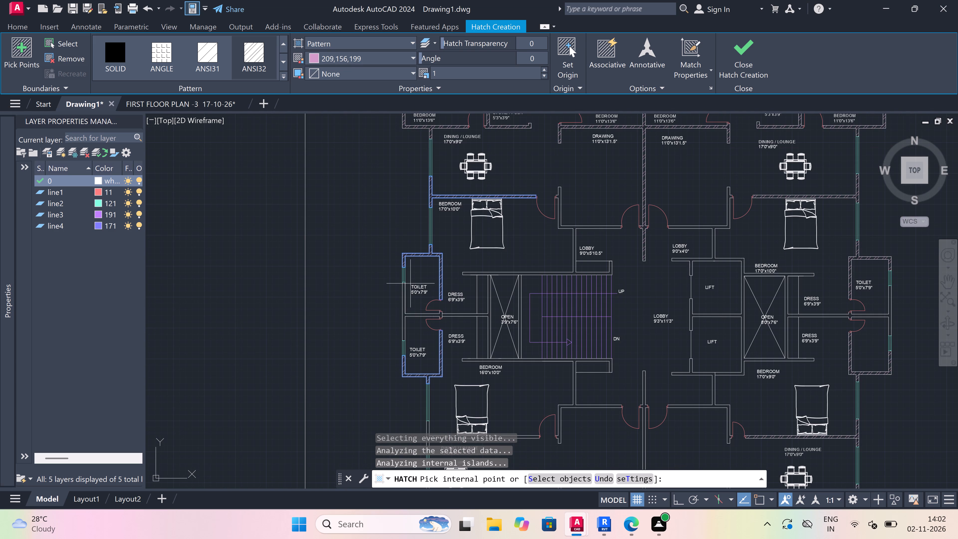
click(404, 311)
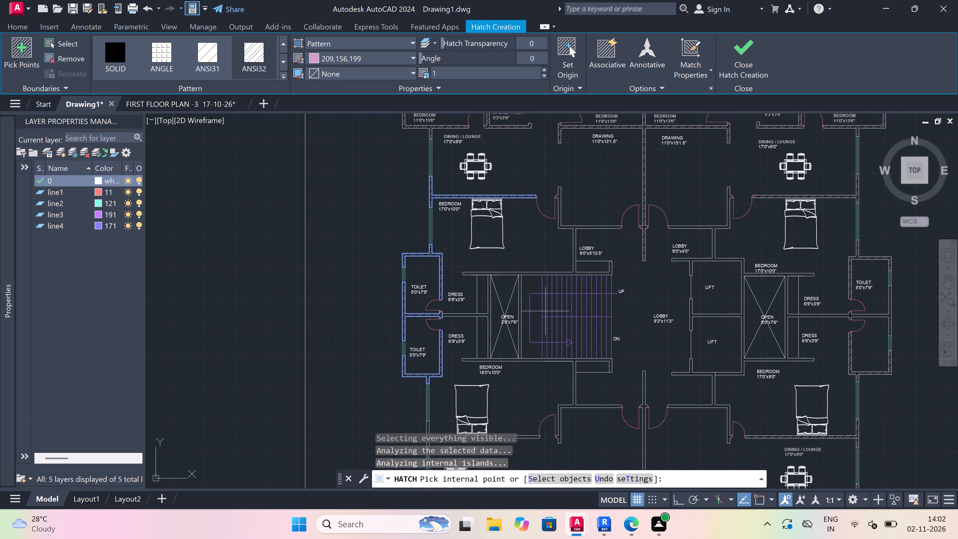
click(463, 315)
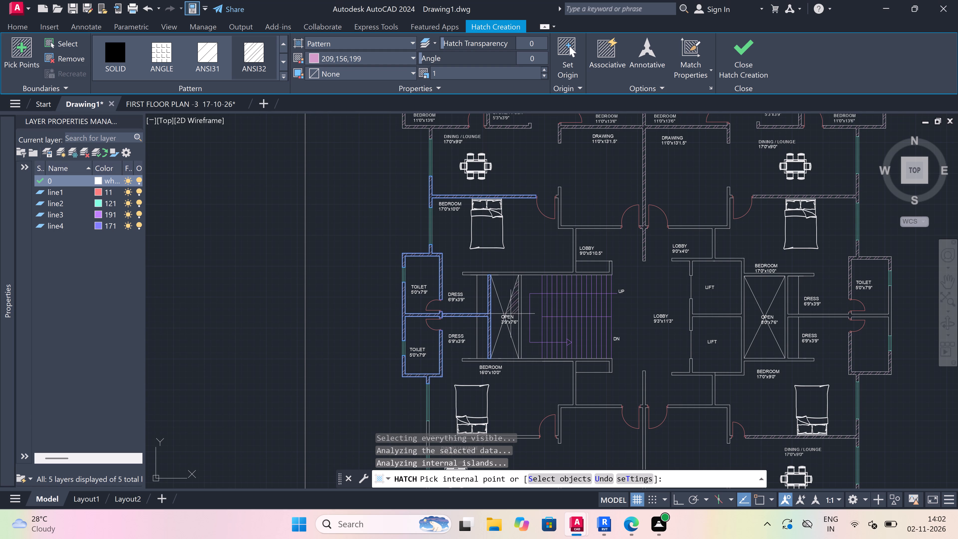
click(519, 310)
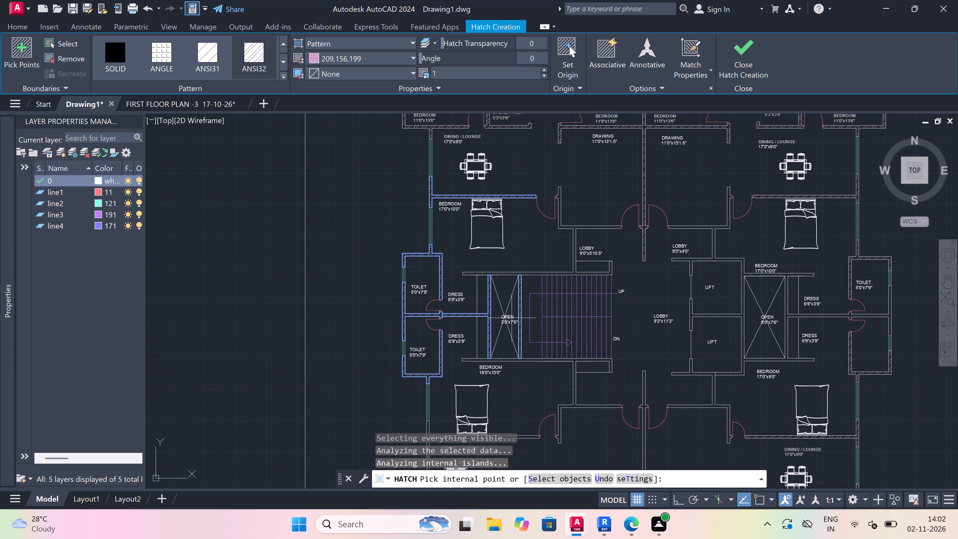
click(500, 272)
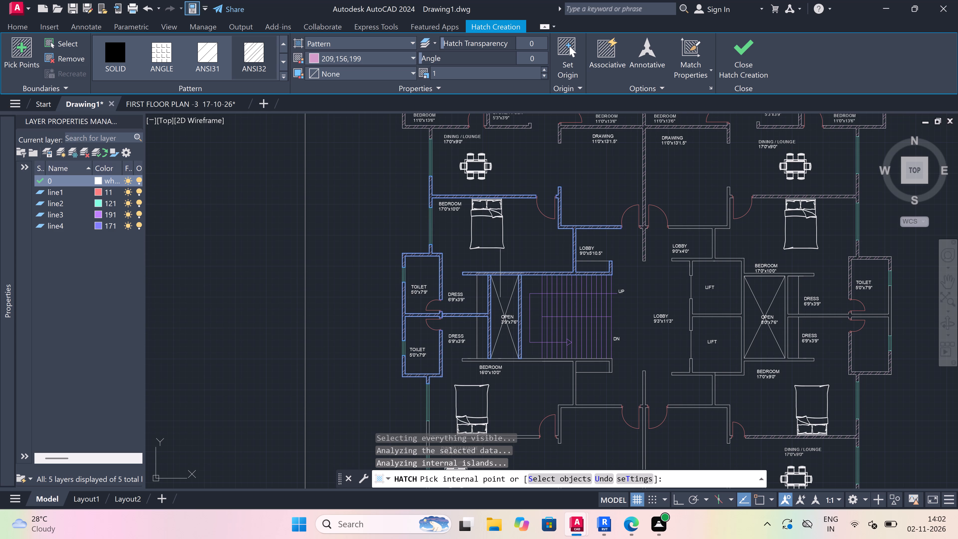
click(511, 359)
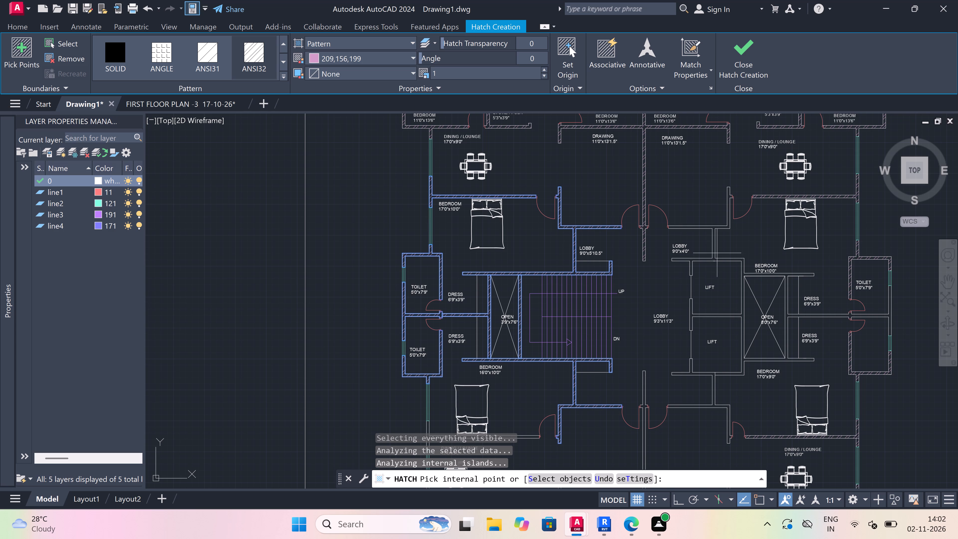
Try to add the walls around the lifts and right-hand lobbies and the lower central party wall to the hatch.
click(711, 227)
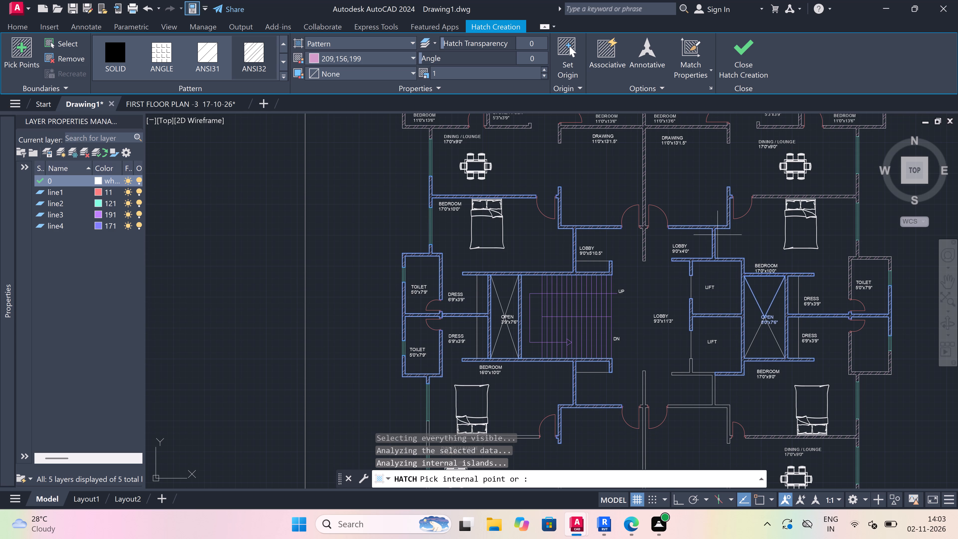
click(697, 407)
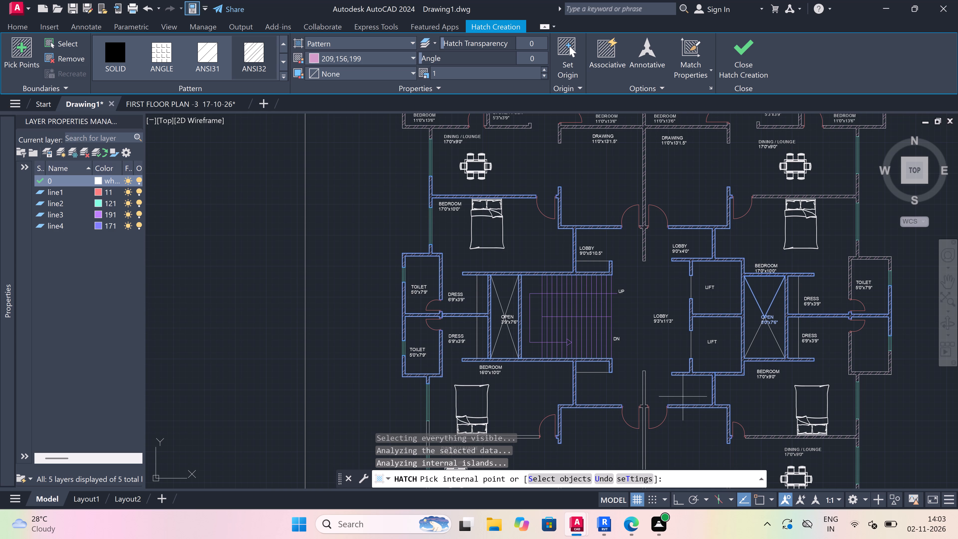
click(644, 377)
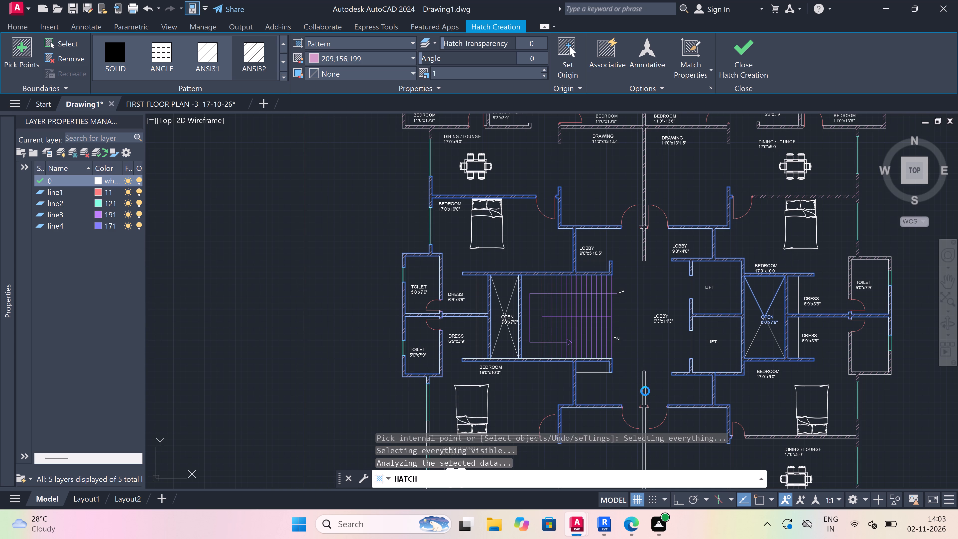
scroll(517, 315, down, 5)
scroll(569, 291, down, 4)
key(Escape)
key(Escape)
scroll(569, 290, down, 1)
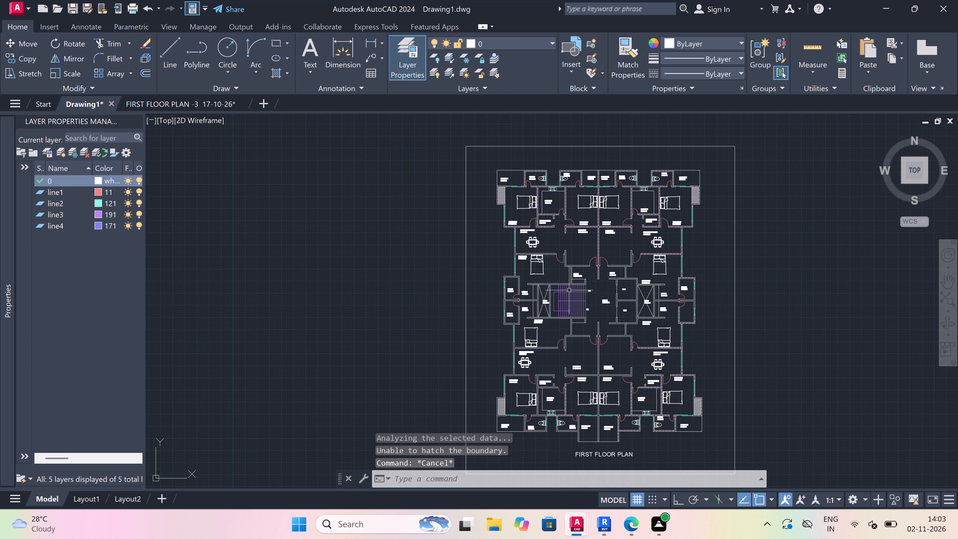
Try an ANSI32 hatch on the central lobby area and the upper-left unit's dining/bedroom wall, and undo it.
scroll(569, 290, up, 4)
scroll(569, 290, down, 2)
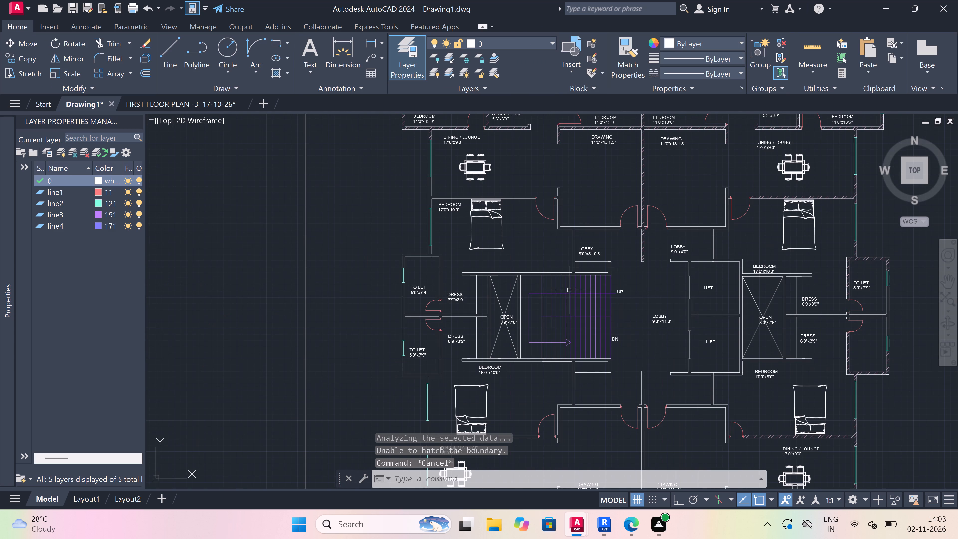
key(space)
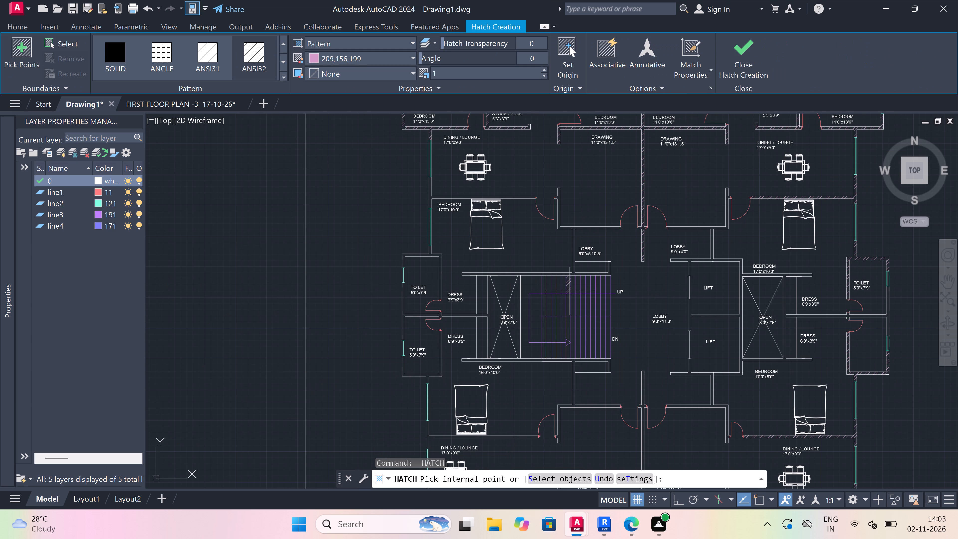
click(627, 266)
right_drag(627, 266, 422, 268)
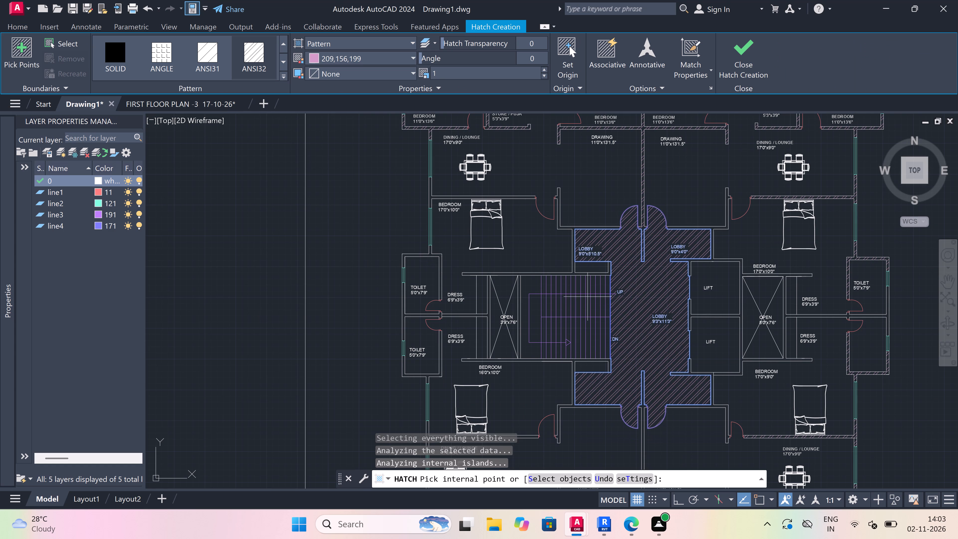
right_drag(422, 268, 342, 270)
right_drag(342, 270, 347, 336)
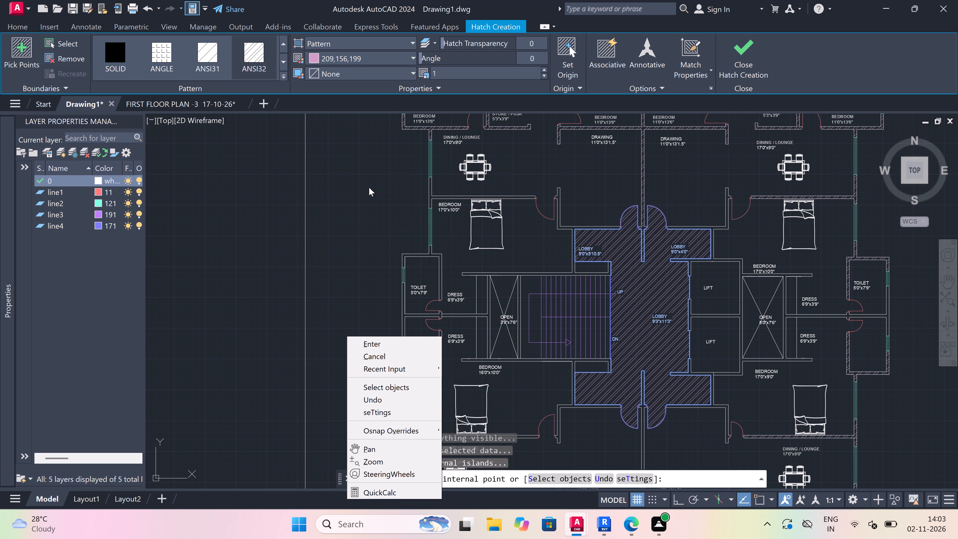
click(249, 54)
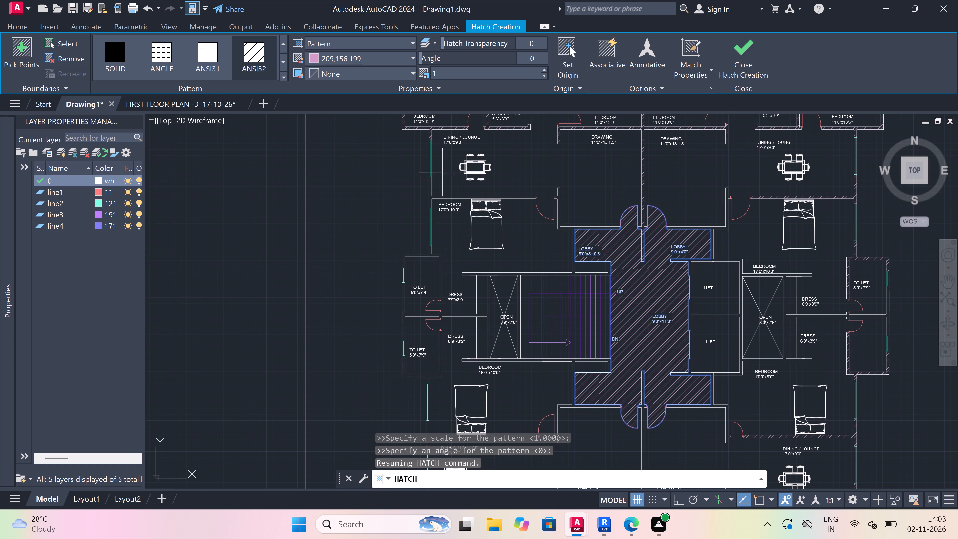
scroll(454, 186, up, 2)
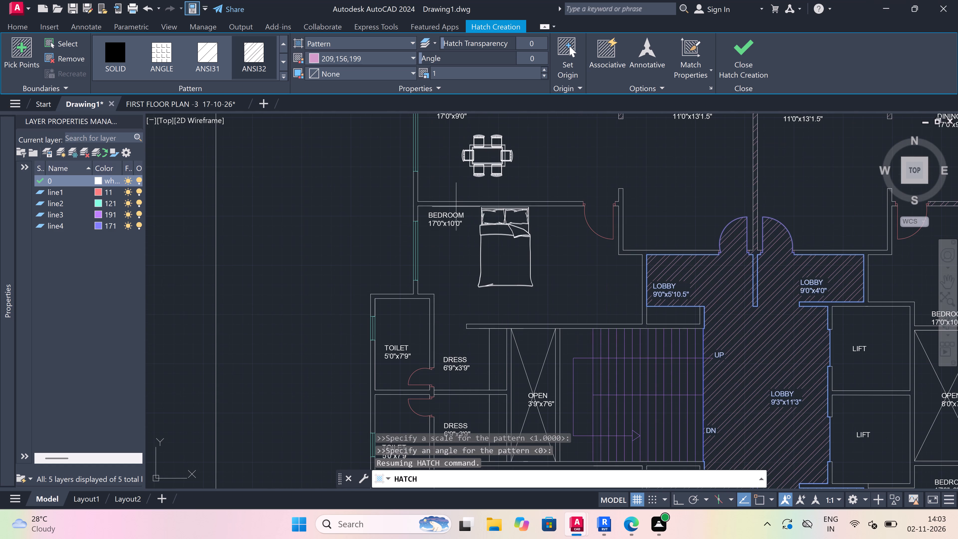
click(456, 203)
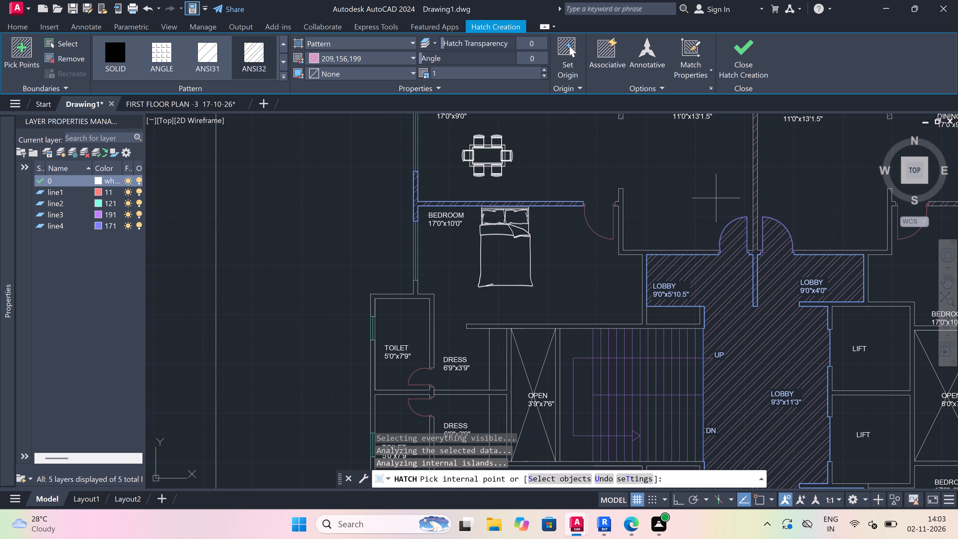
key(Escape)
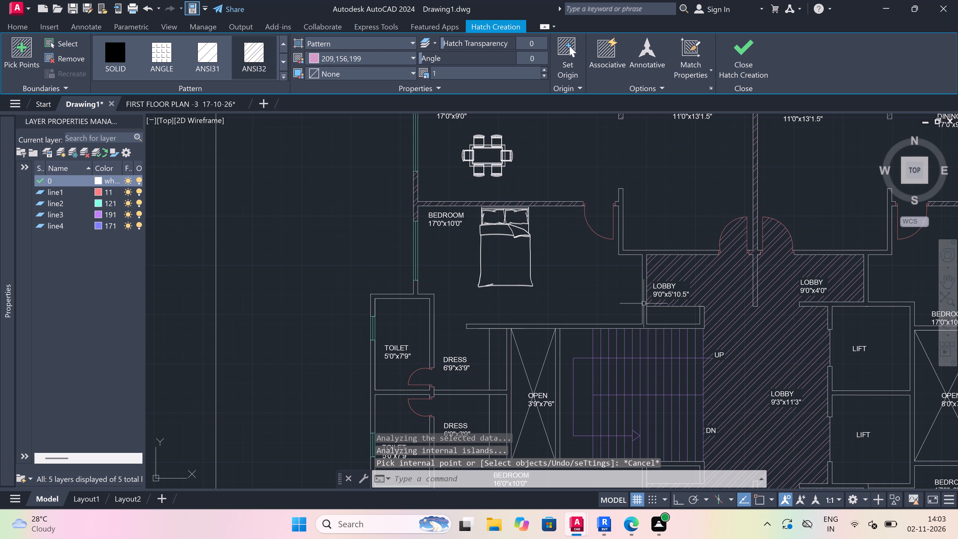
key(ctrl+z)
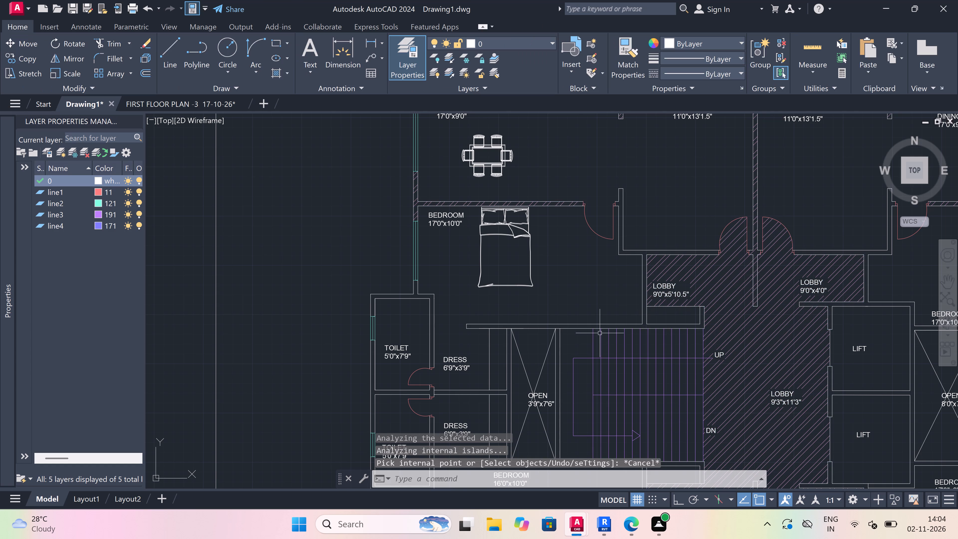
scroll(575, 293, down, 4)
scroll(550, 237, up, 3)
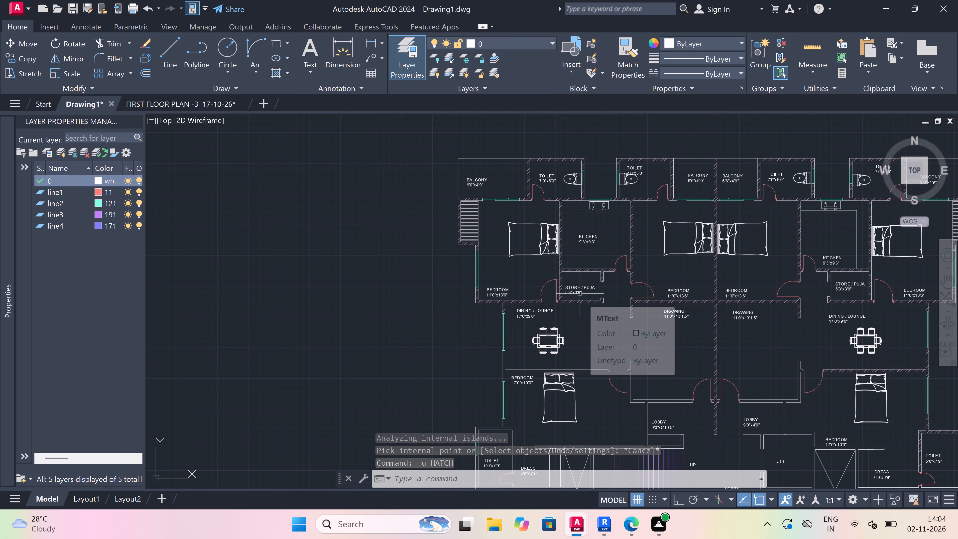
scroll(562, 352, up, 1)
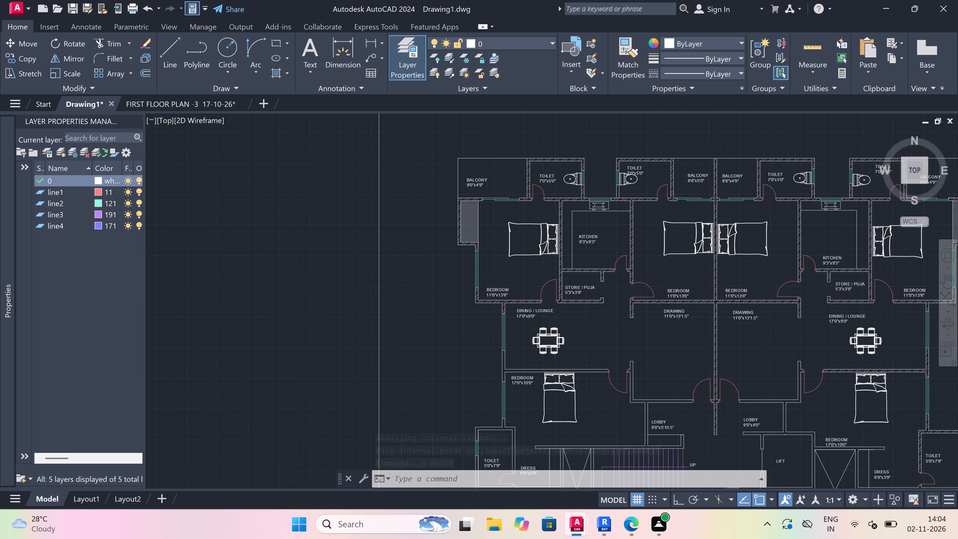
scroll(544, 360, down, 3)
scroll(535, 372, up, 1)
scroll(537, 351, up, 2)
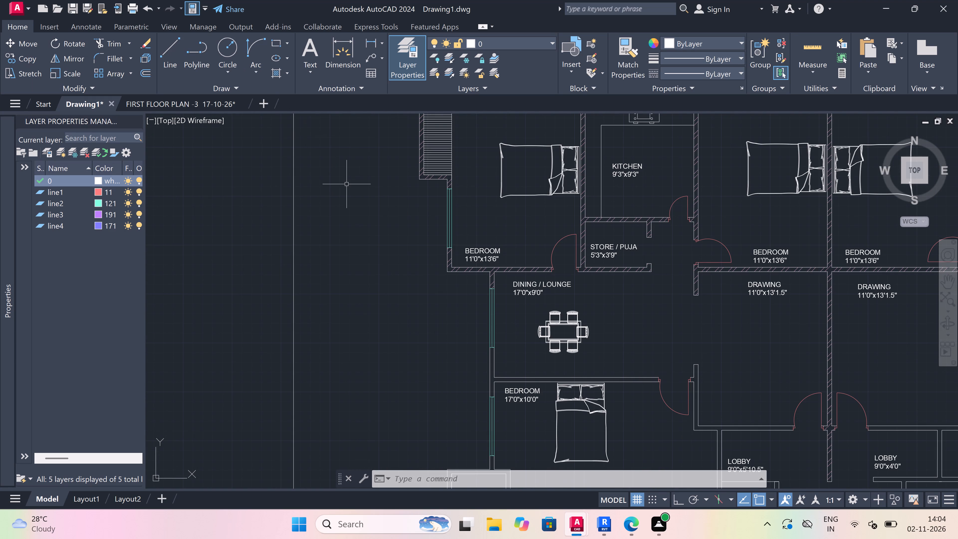
Hatch the upper-left unit's wall between the dining/lounge and the 17'0"x10'0" bedroom with the ANSI32 pattern.
text(h)
key(space)
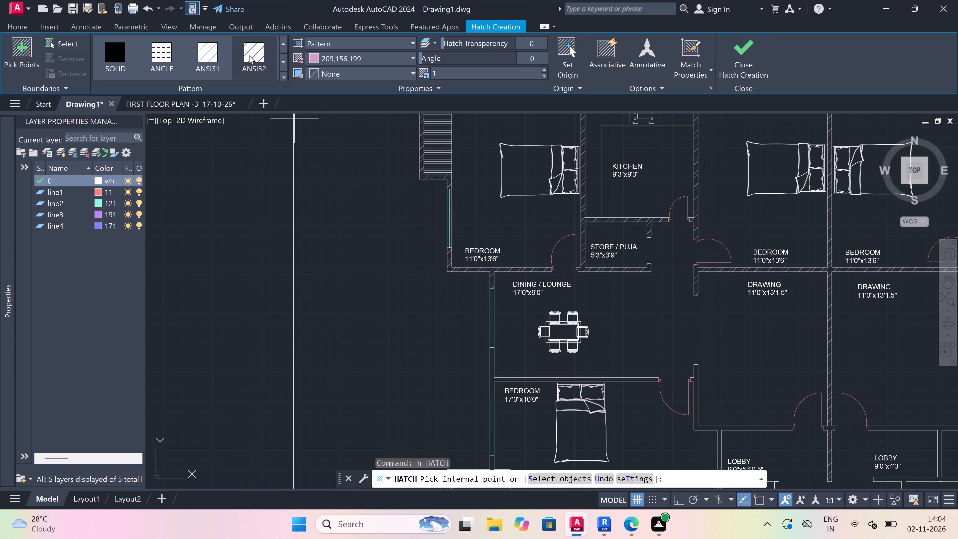
drag(249, 55, 254, 55)
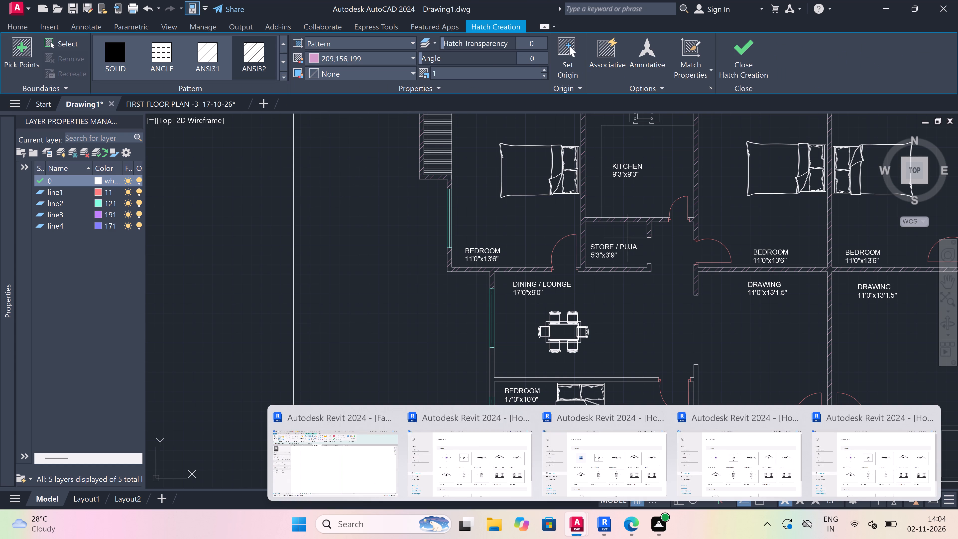
click(539, 380)
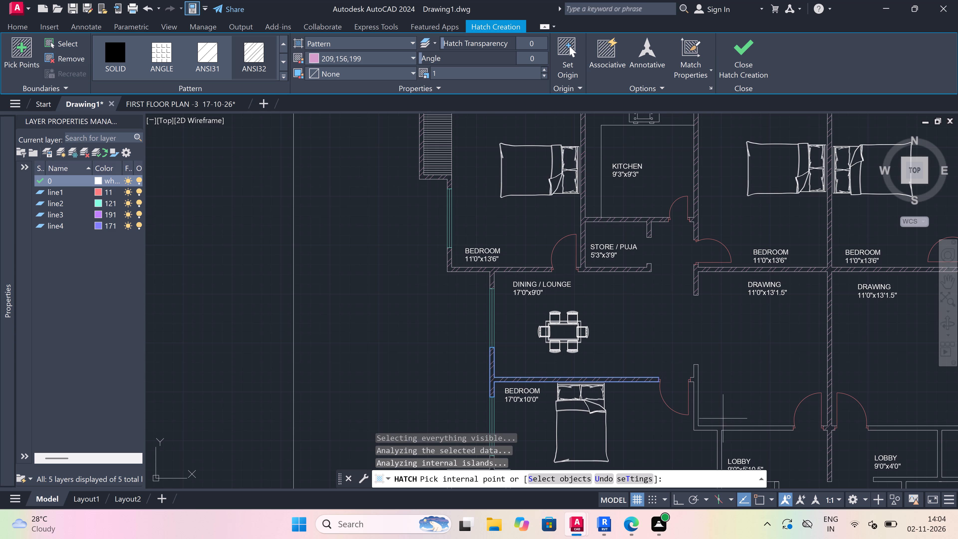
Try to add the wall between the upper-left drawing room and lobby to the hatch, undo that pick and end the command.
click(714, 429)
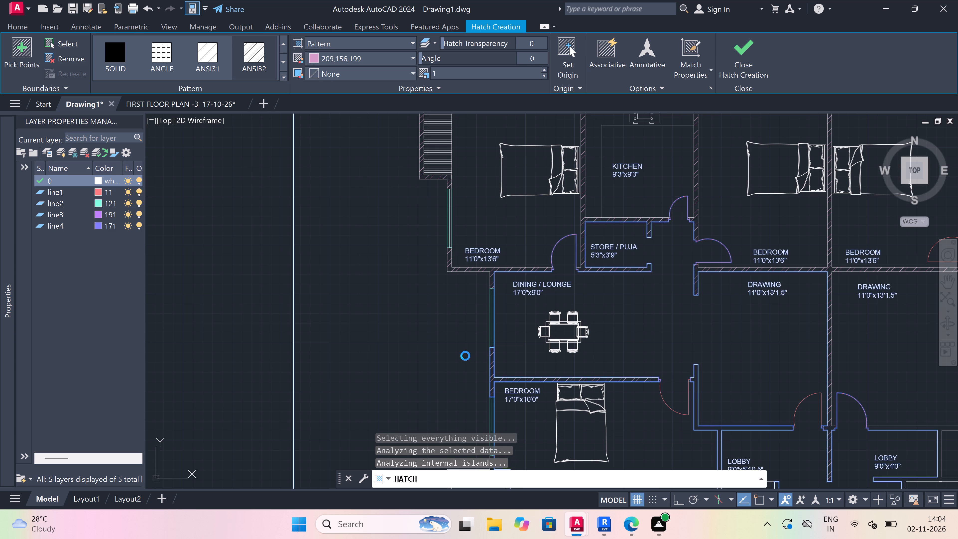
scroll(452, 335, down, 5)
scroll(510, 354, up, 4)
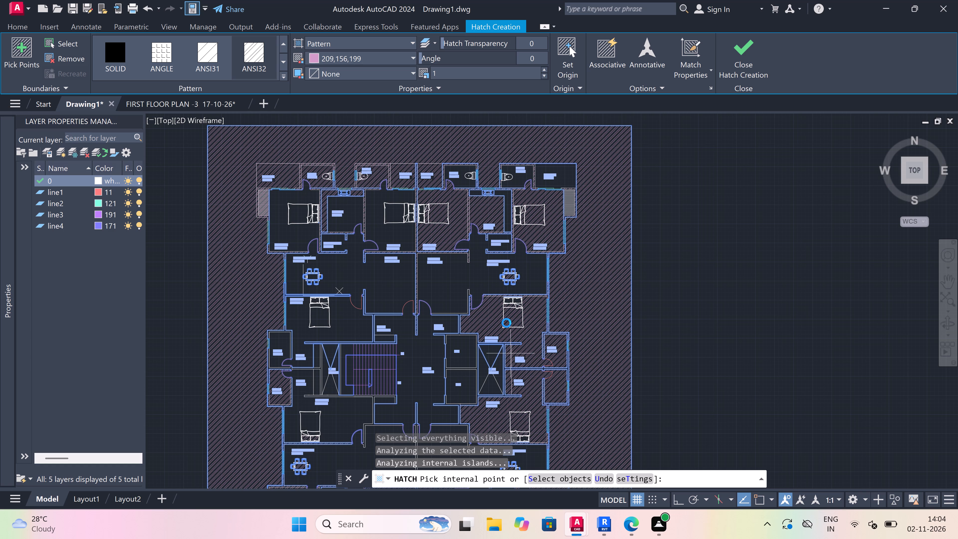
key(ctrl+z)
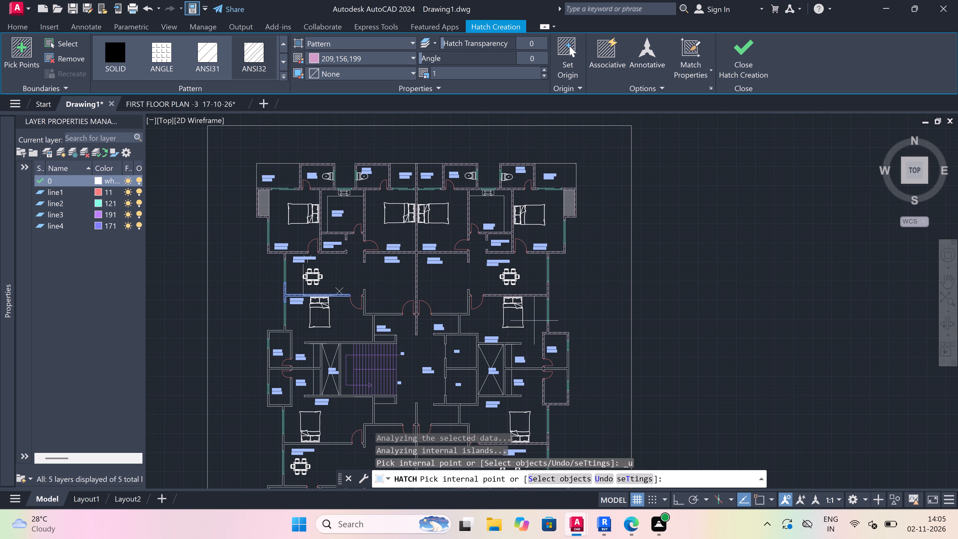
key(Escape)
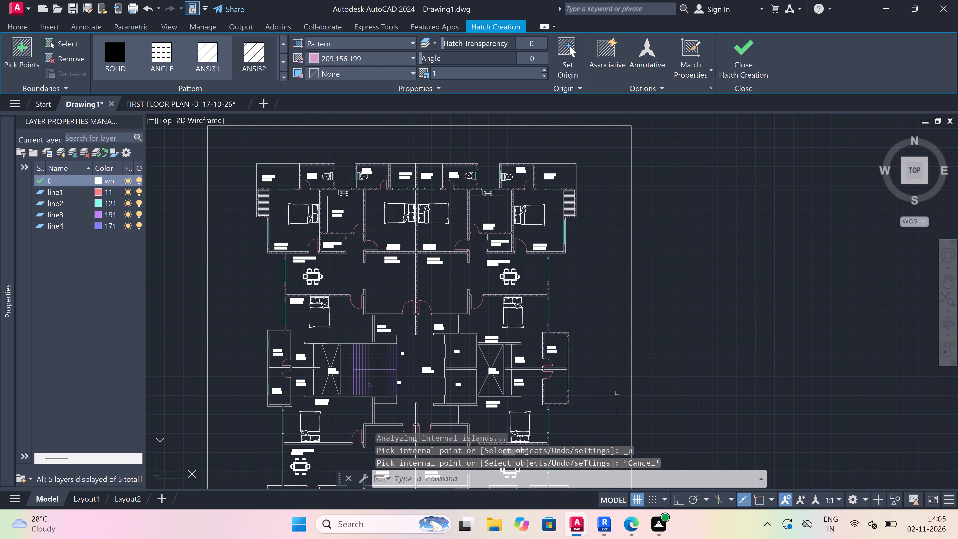
Start an ANSI32 hatch and pick the walls between the upper drawing rooms and lobbies, including the connected staircase and lift walls.
scroll(384, 347, down, 1)
scroll(335, 334, up, 2)
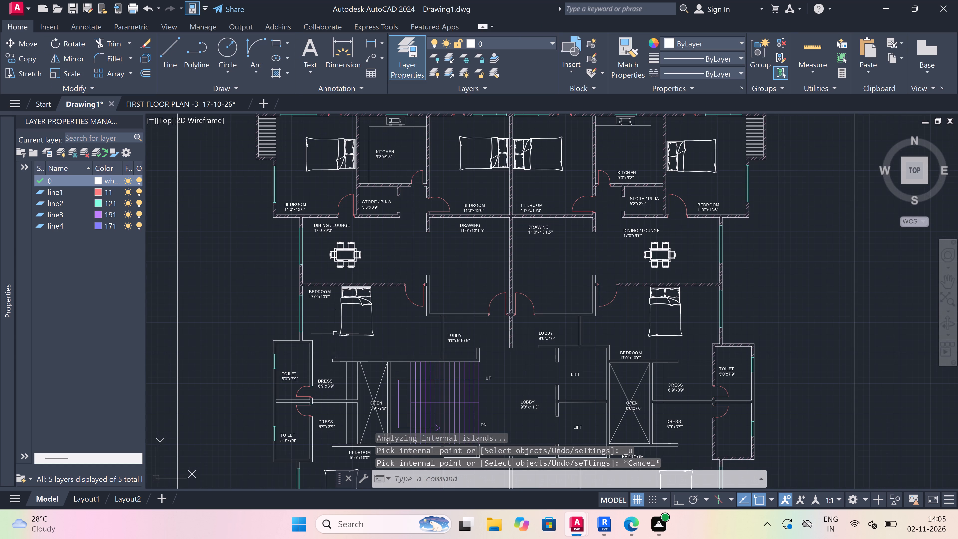
text(h)
key(space)
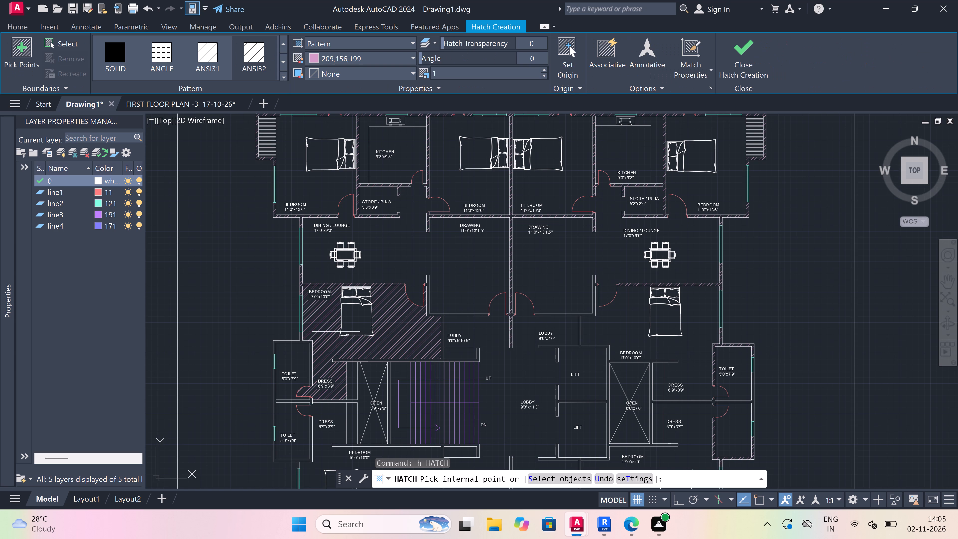
click(254, 50)
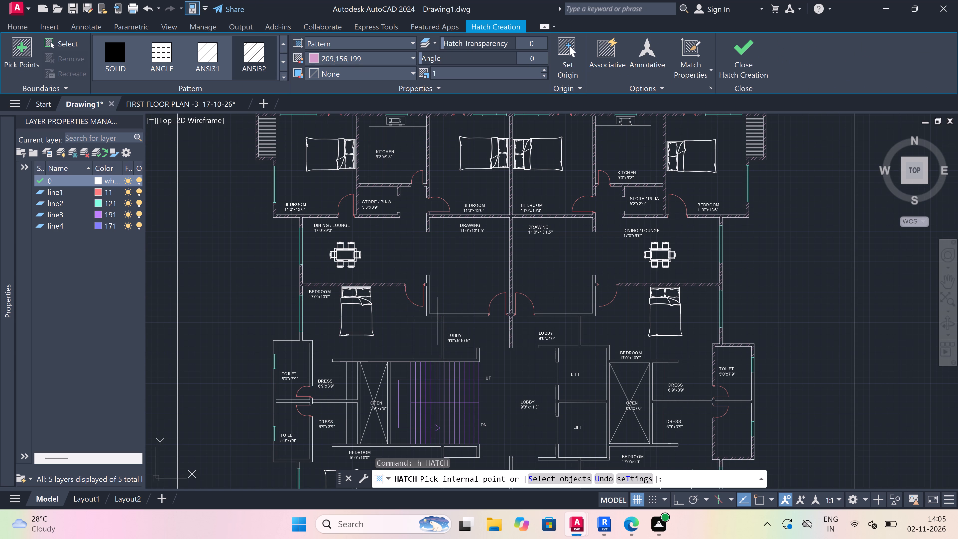
scroll(441, 314, up, 2)
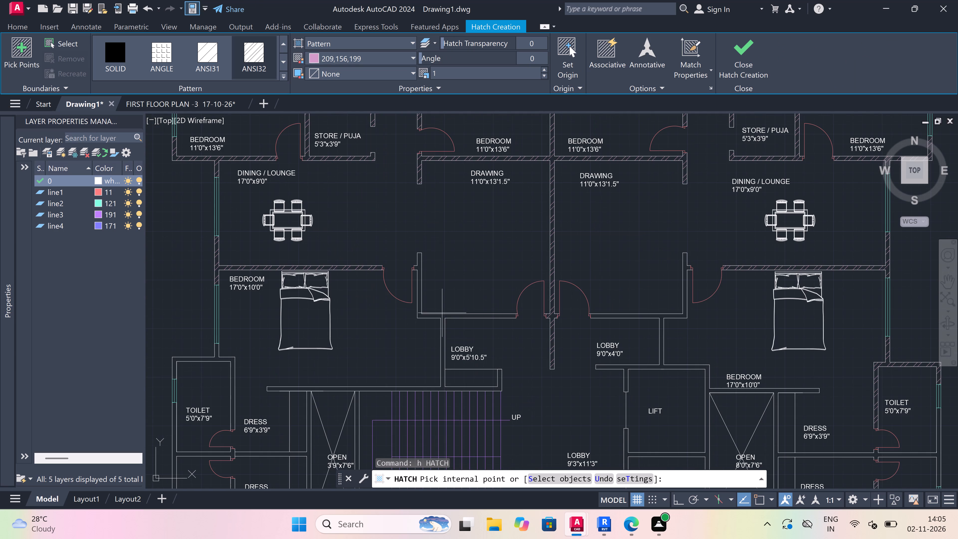
click(445, 316)
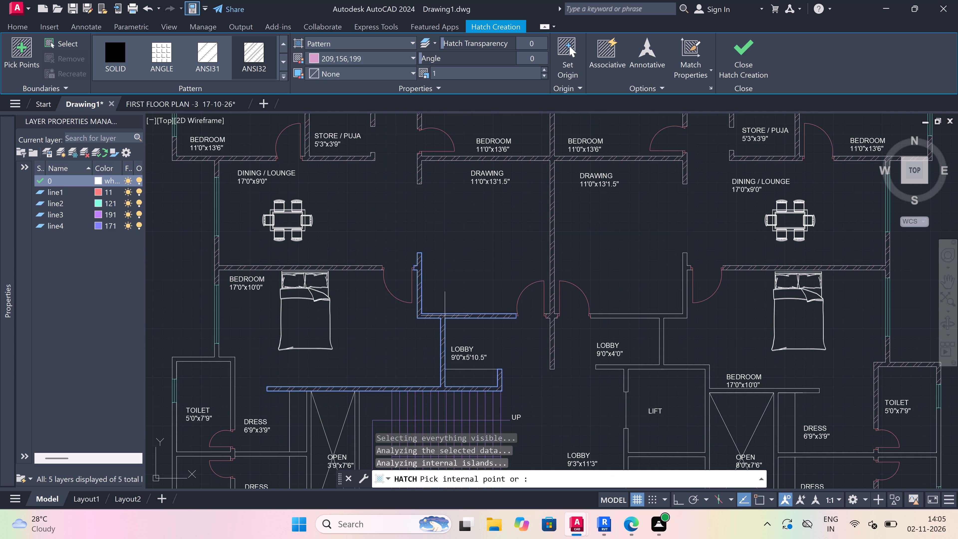
click(640, 317)
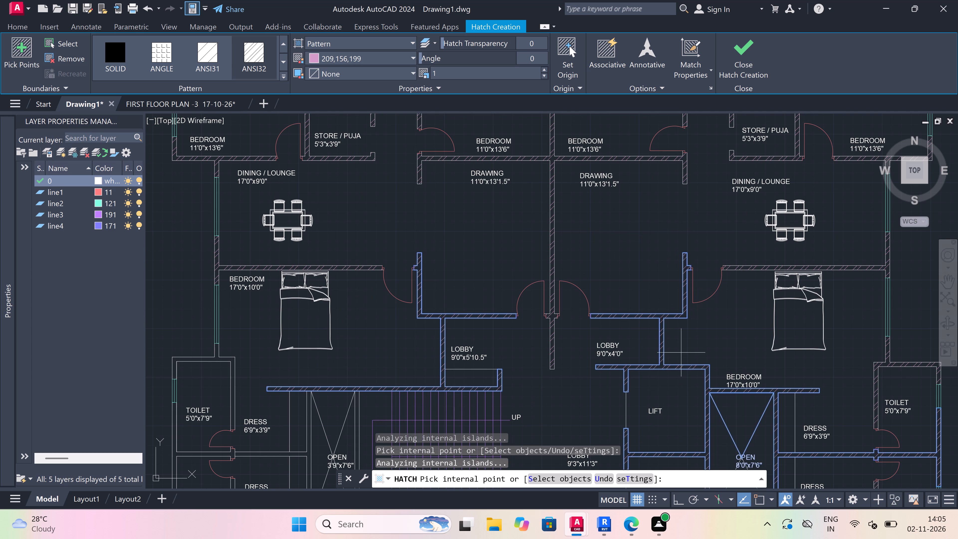
Add both side walls of the 3'9"x7'6" open shaft and the wall along the staircase's lower side to the hatch.
scroll(479, 289, down, 3)
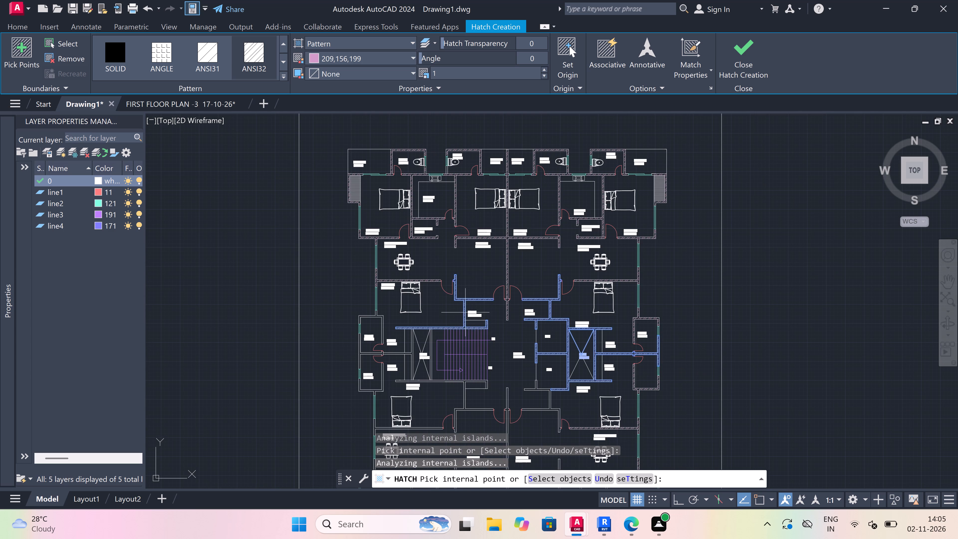
scroll(414, 363, up, 1)
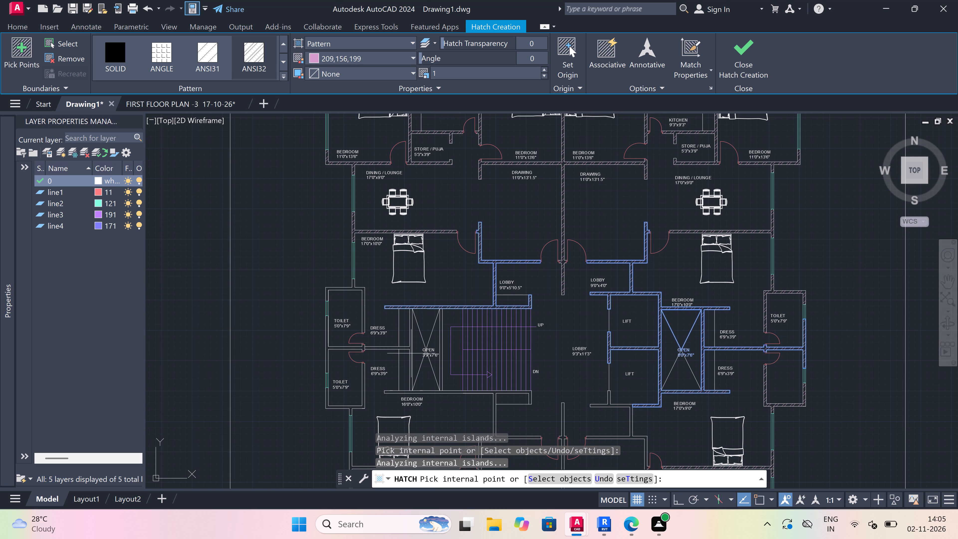
click(411, 353)
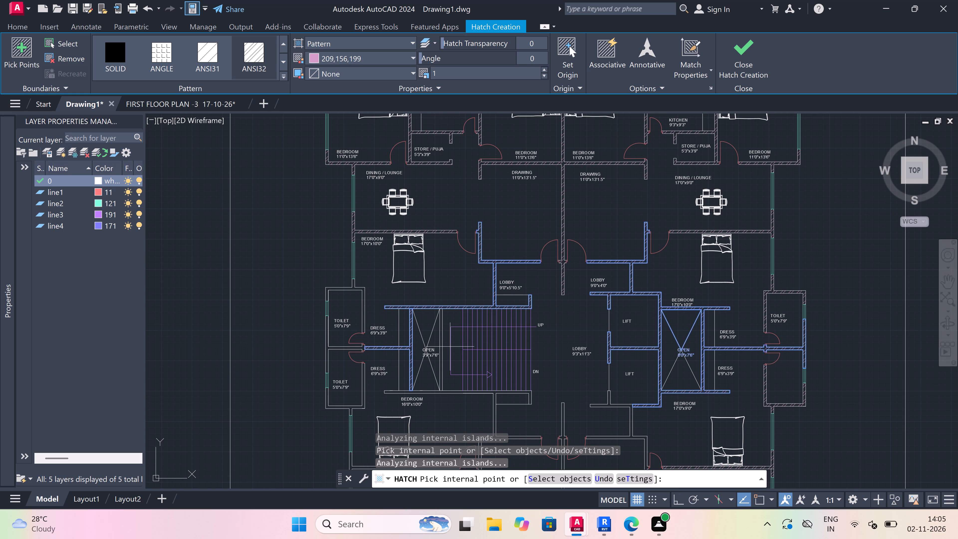
click(442, 327)
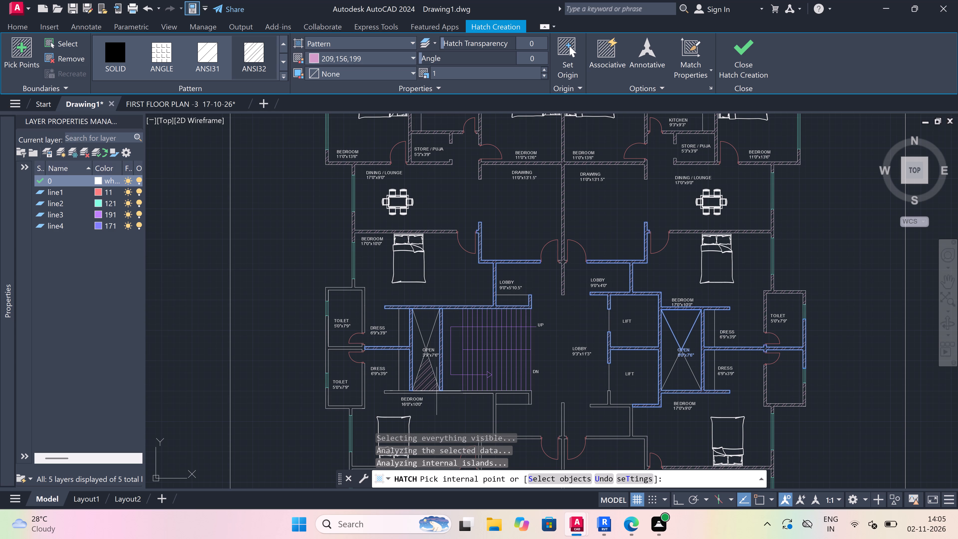
click(437, 393)
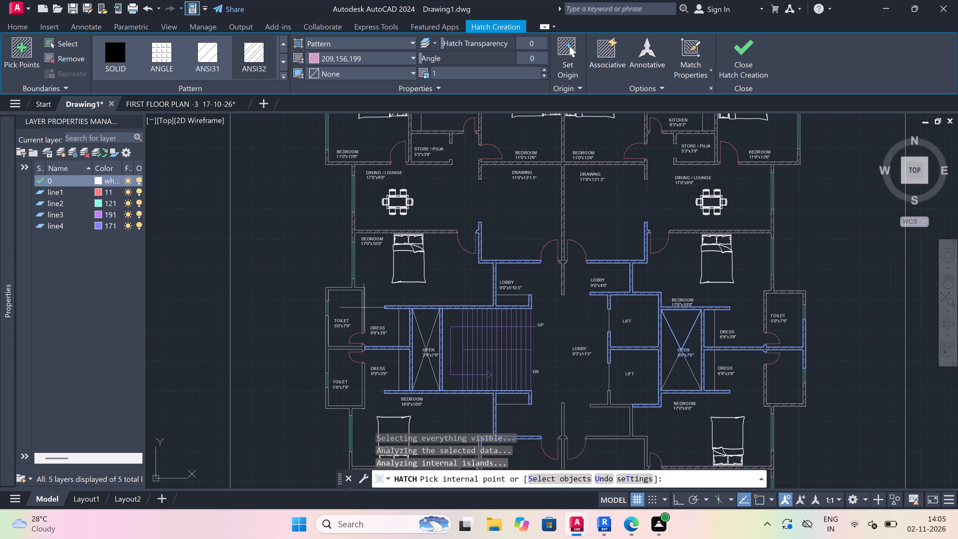
Add the outer and dividing walls of the two left-hand 5'0"x7'9" toilets to the hatch.
click(350, 288)
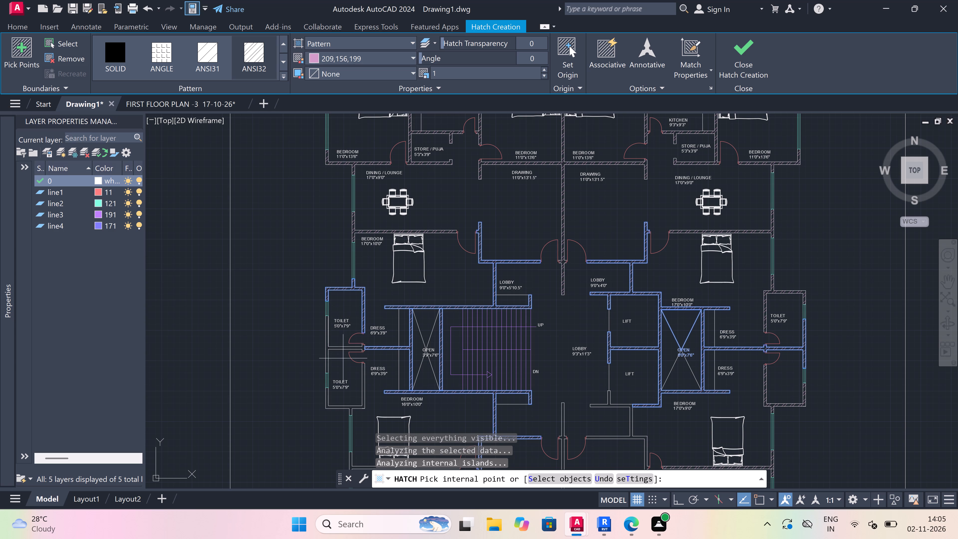
click(326, 350)
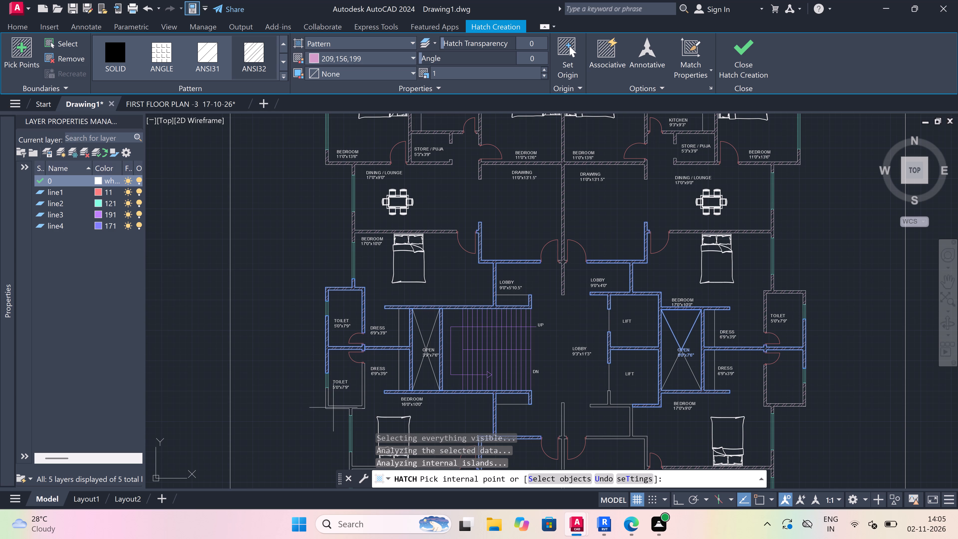
scroll(335, 409, up, 3)
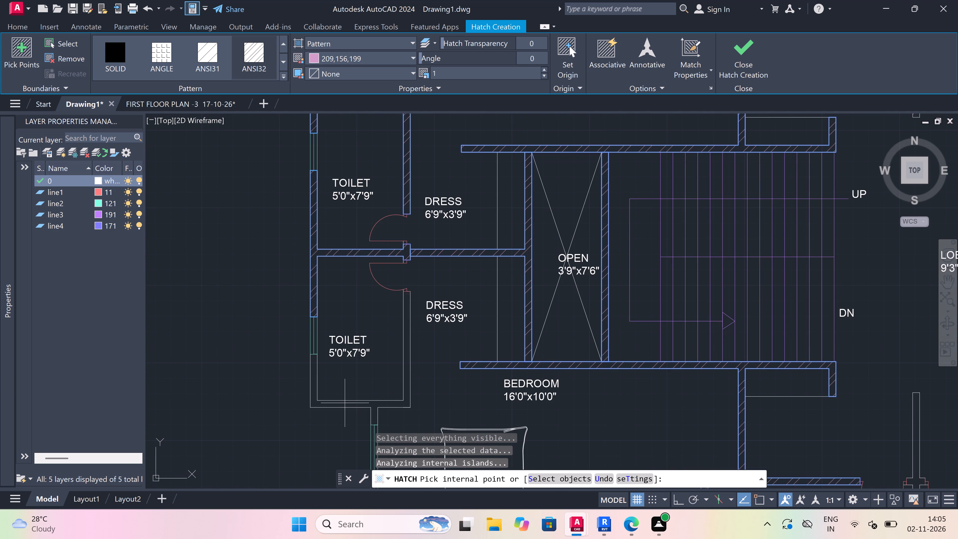
click(345, 404)
Add the lower-left unit's walls above and below the dining/lounge, including the store/puja walls, to the hatch.
scroll(382, 233, down, 4)
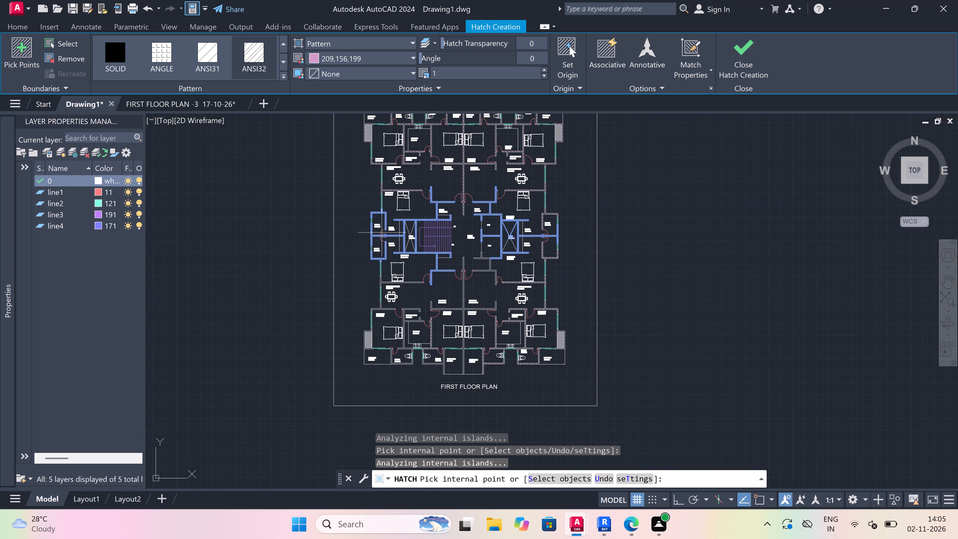
scroll(392, 258, up, 3)
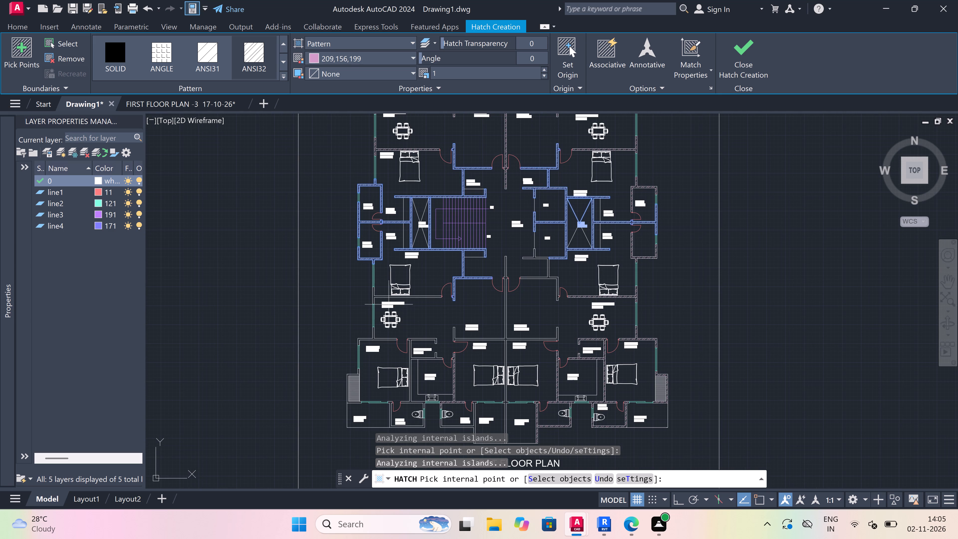
scroll(387, 289, up, 2)
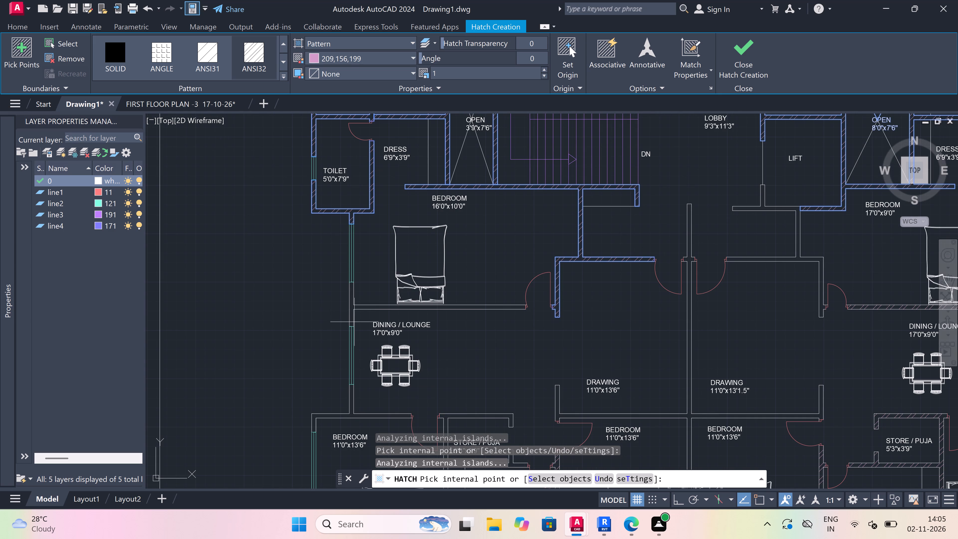
scroll(353, 306, up, 1)
click(353, 305)
scroll(421, 274, down, 5)
scroll(382, 362, up, 2)
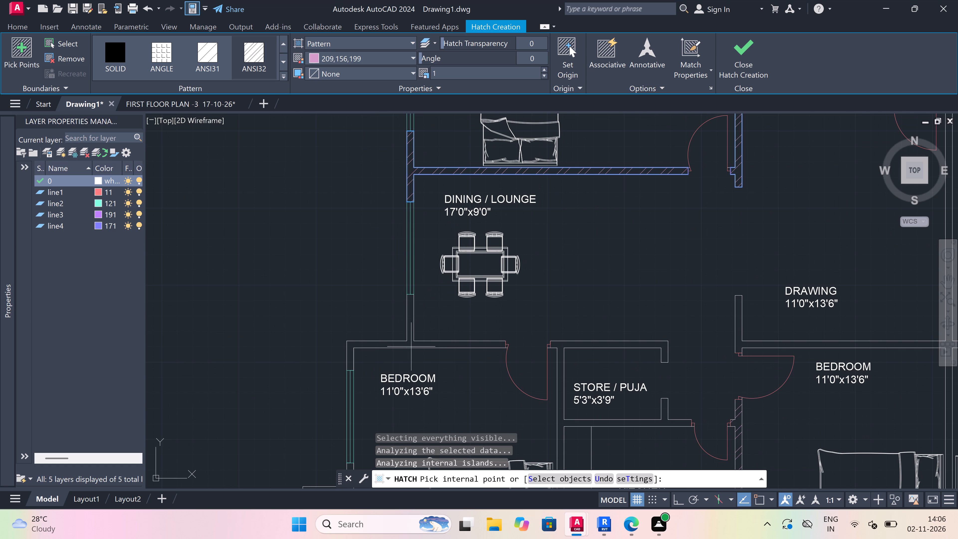
click(412, 344)
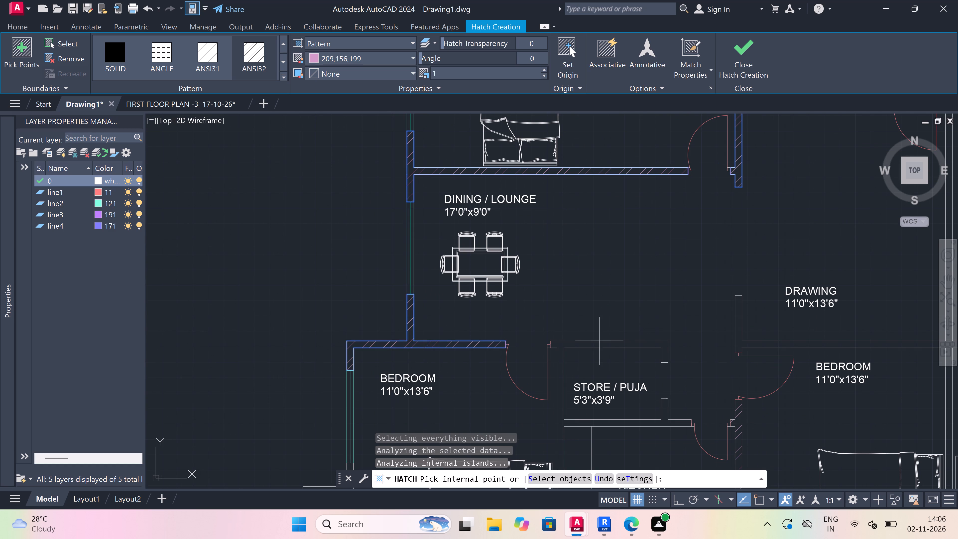
click(605, 344)
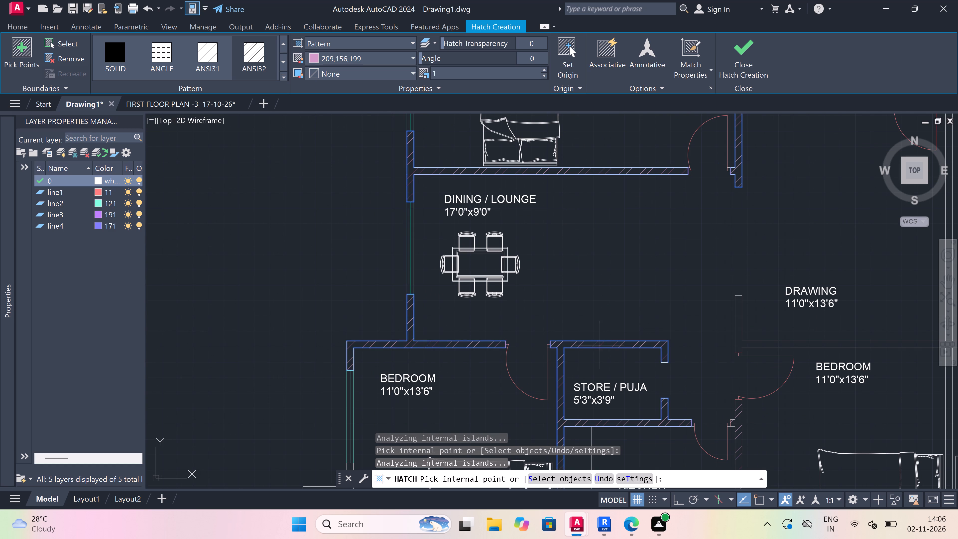
Add the lower-right drawing room and lobby walls and the lower central party wall to the hatch.
scroll(390, 303, down, 6)
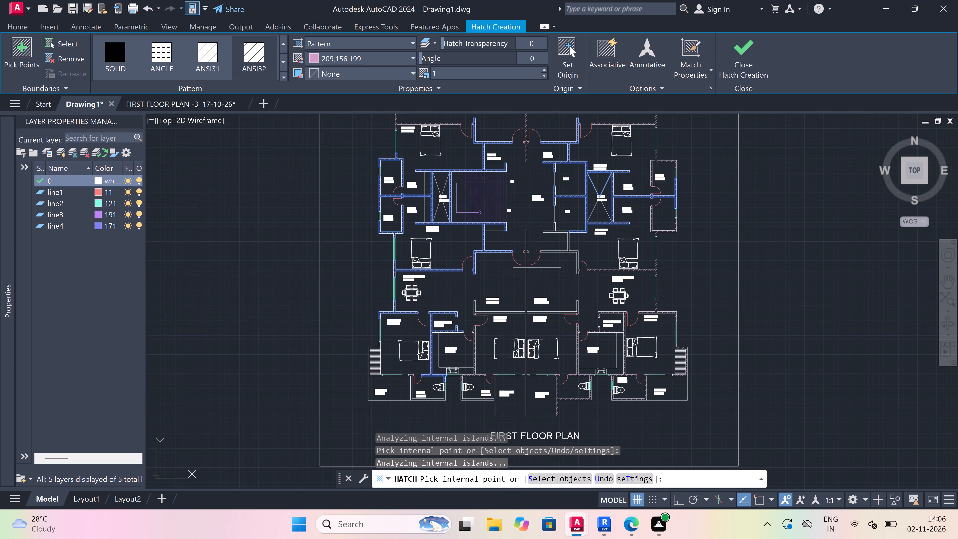
scroll(556, 253, up, 2)
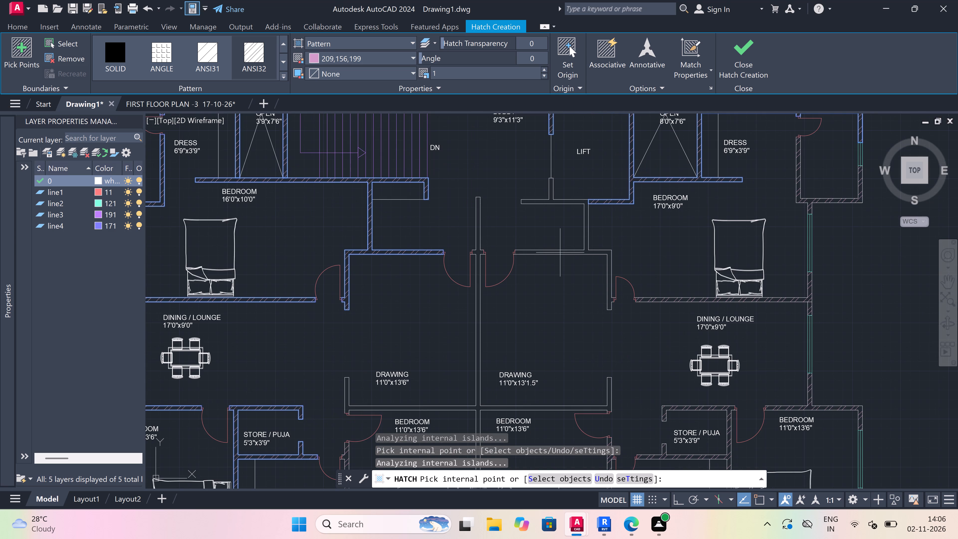
click(560, 253)
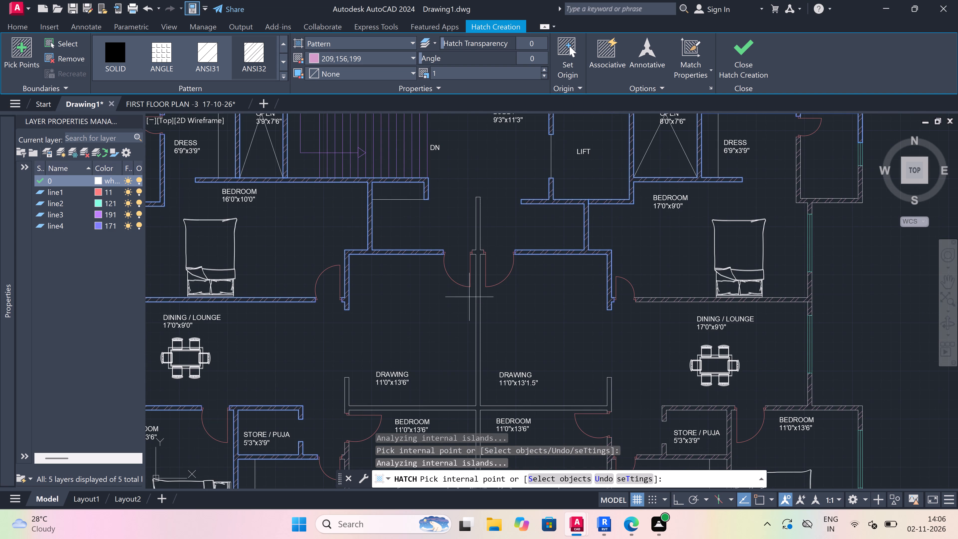
click(479, 270)
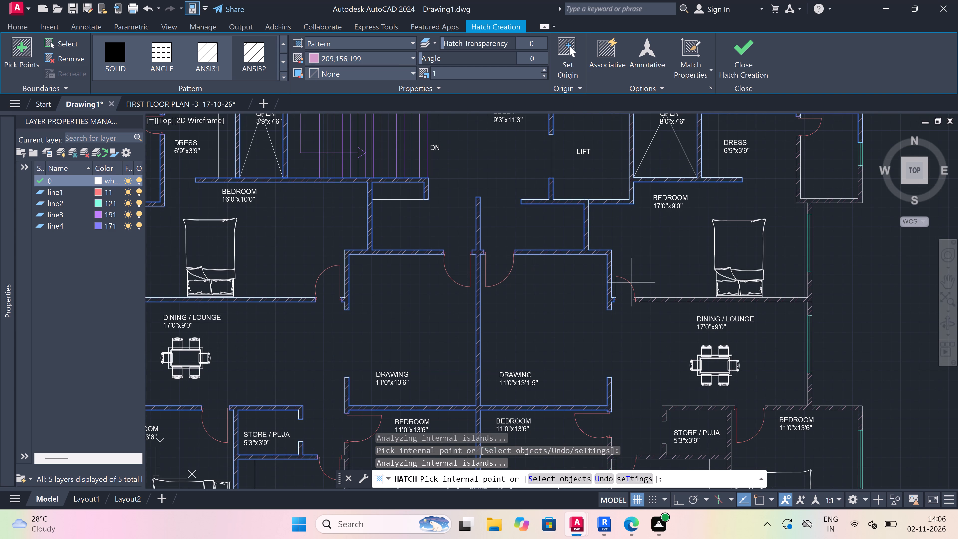
Add the lower-left unit's walls around the striped ledge, both 7'0"x5'0" toilets and the terrace side to the hatch, then finish hatching.
scroll(477, 278, down, 5)
scroll(473, 299, up, 3)
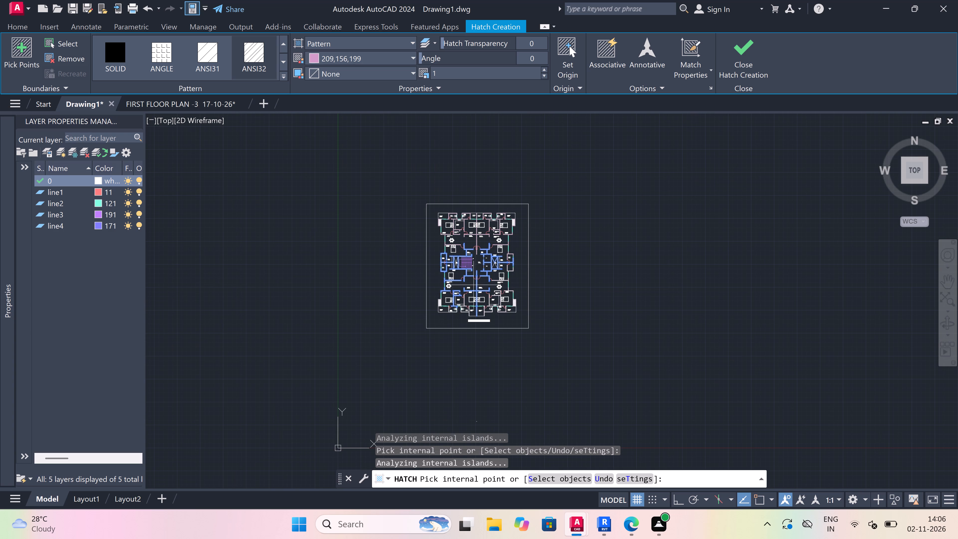
scroll(474, 299, up, 1)
scroll(435, 311, up, 4)
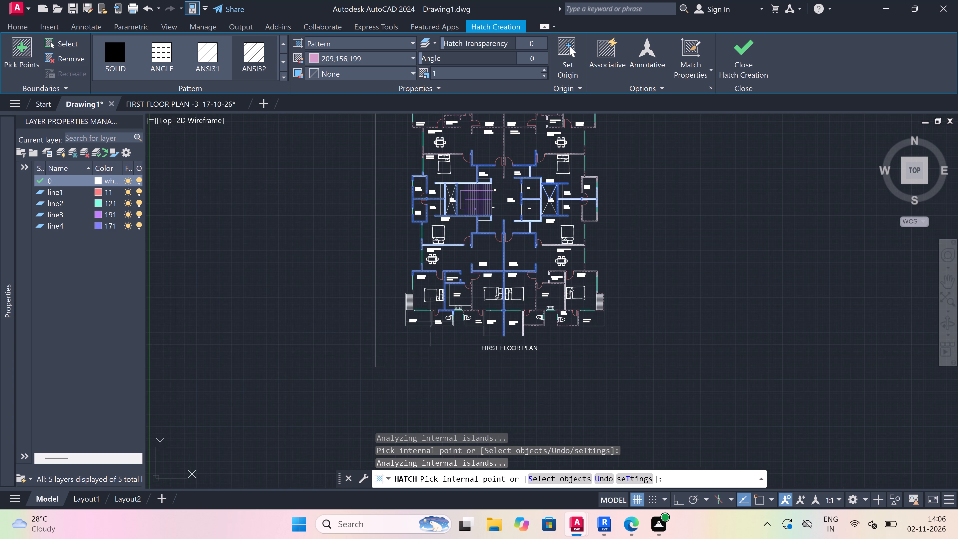
scroll(427, 328, up, 6)
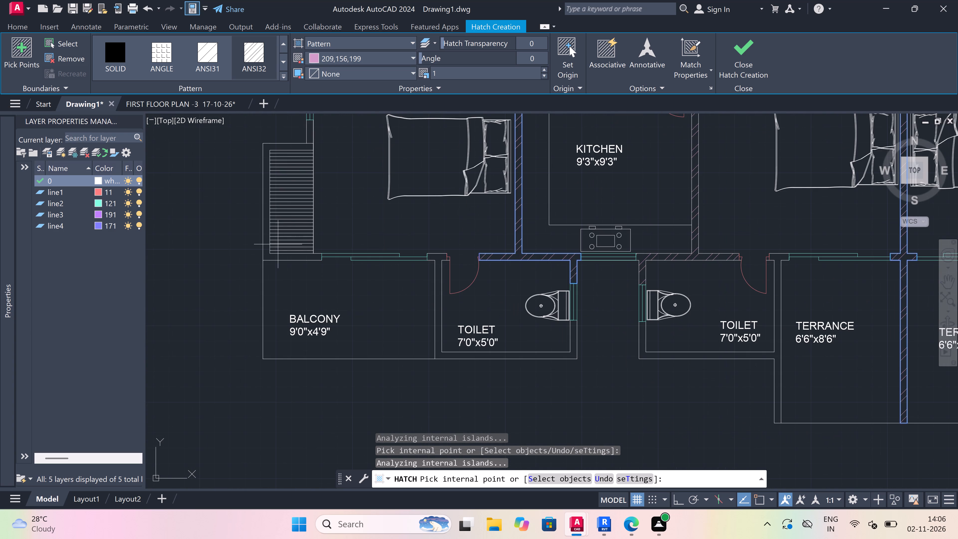
click(286, 259)
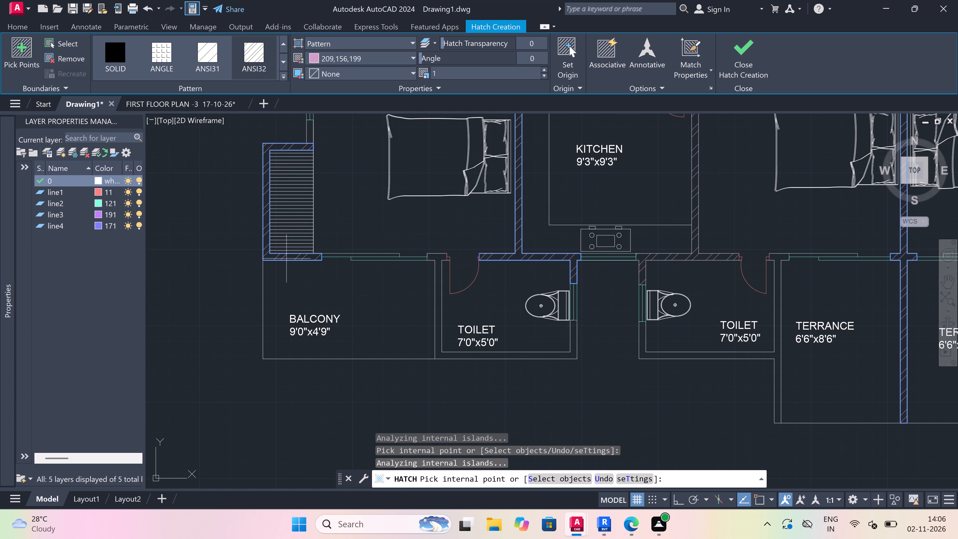
click(436, 286)
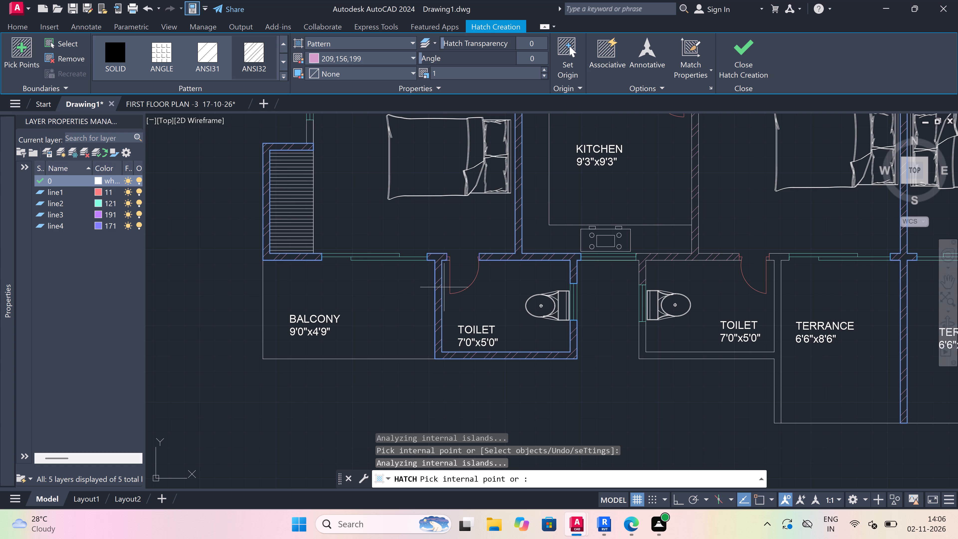
click(656, 356)
scroll(401, 331, down, 4)
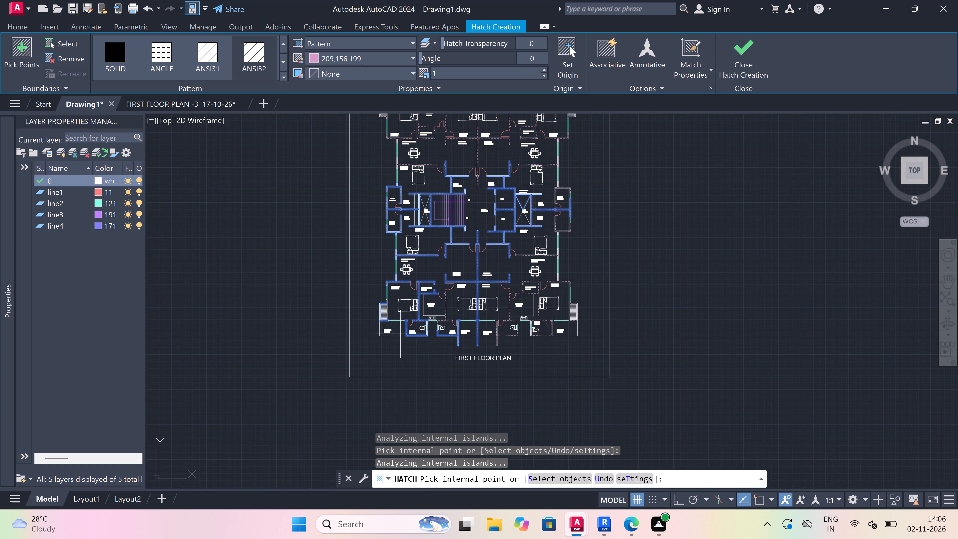
scroll(541, 330, up, 3)
scroll(512, 344, down, 2)
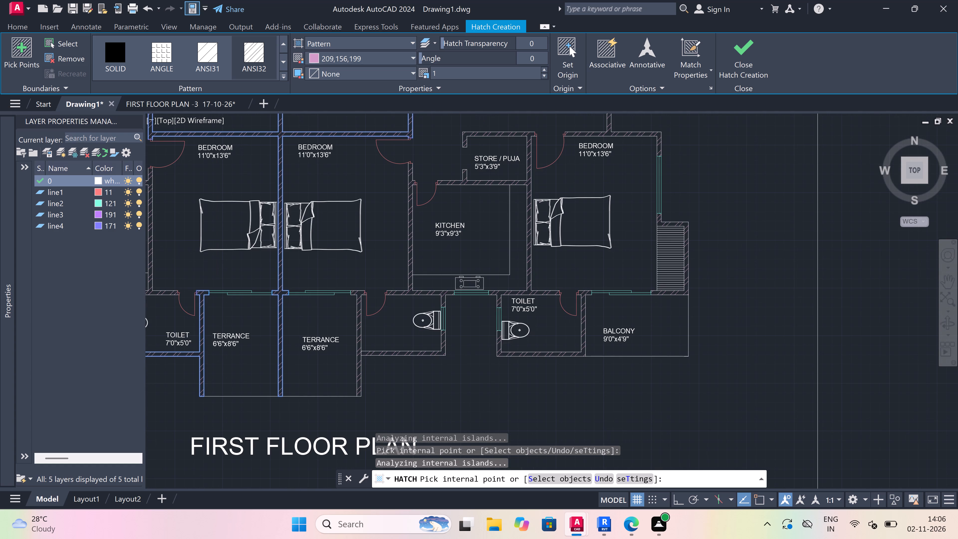
scroll(512, 344, down, 1)
scroll(512, 291, up, 3)
scroll(512, 291, down, 1)
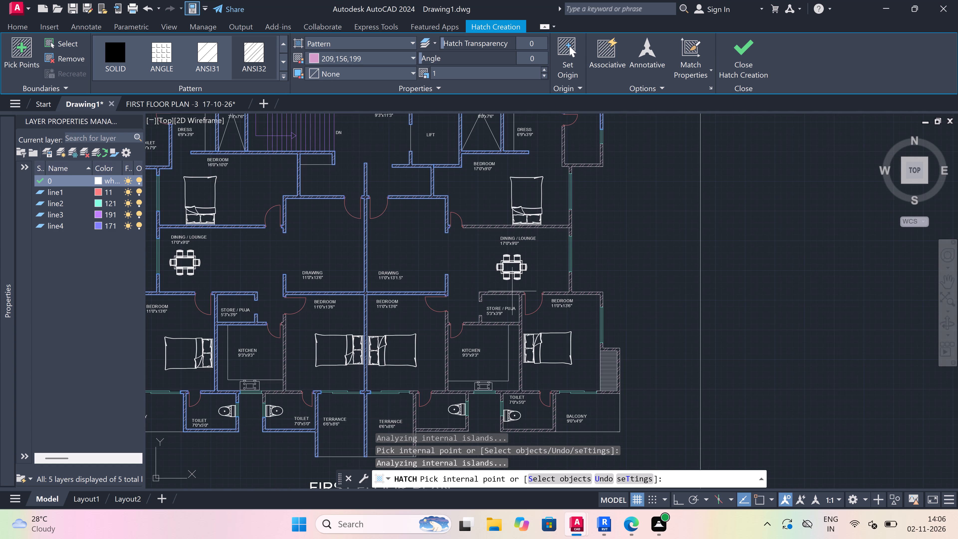
scroll(512, 292, down, 4)
scroll(499, 261, up, 3)
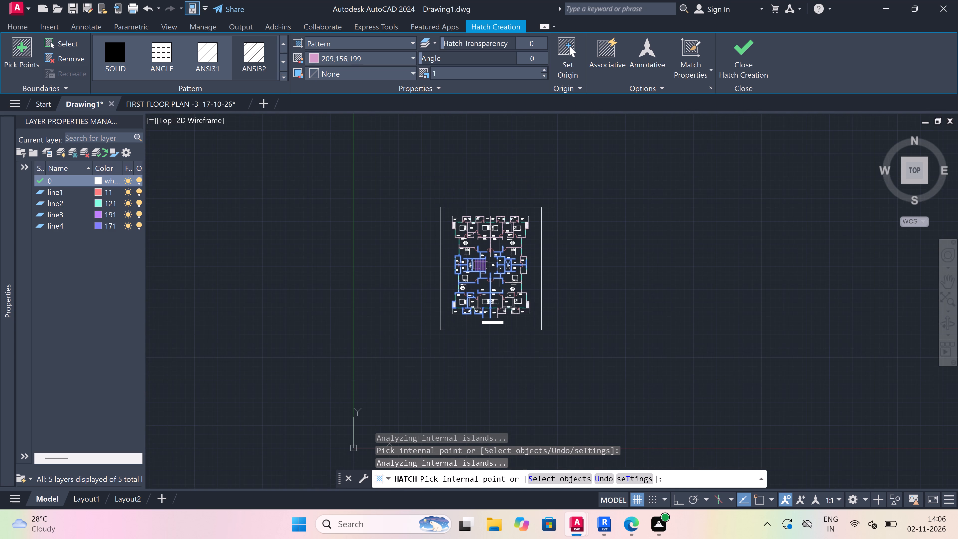
key(Escape)
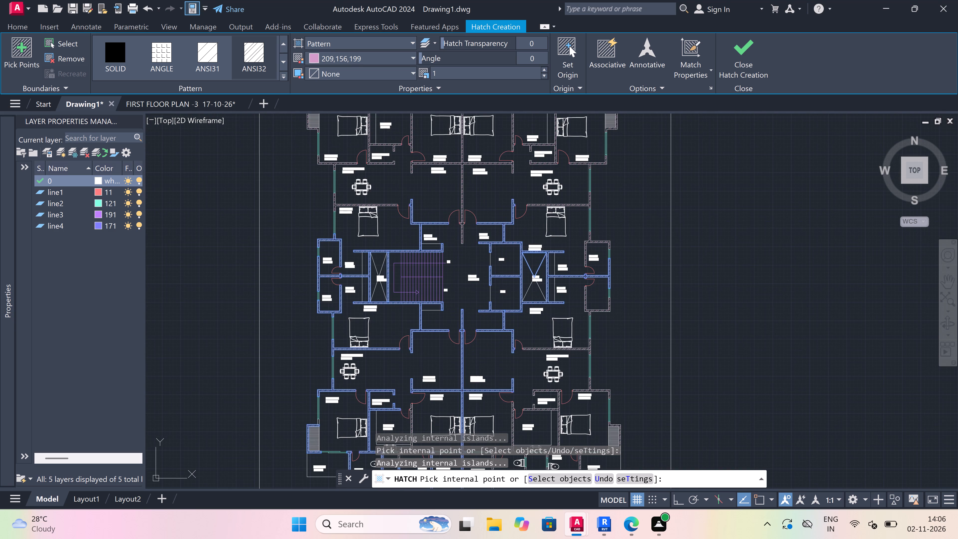
Copy the LOBBY 9'0"x5'10.5" label into the matching lobby space below the staircase.
scroll(499, 262, down, 1)
scroll(465, 355, up, 2)
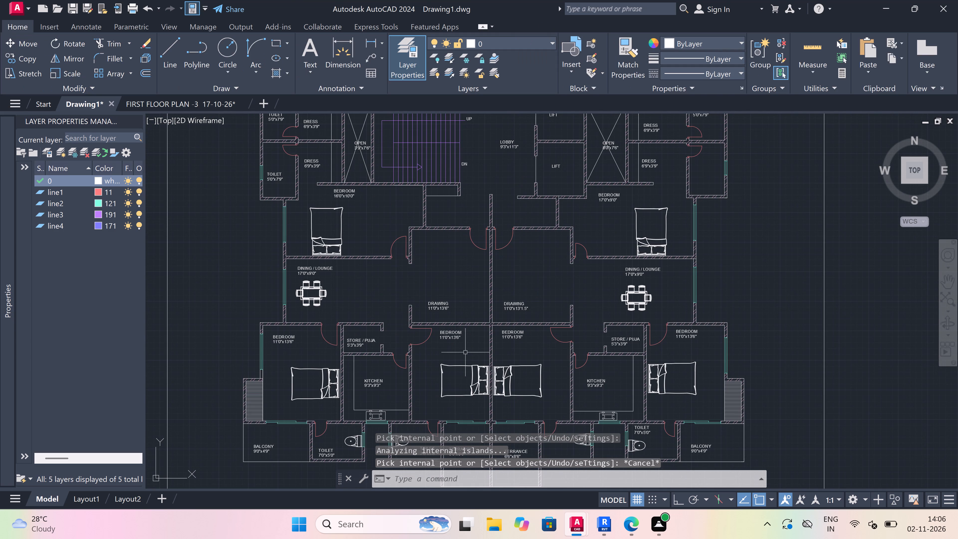
scroll(463, 340, down, 2)
scroll(452, 226, up, 1)
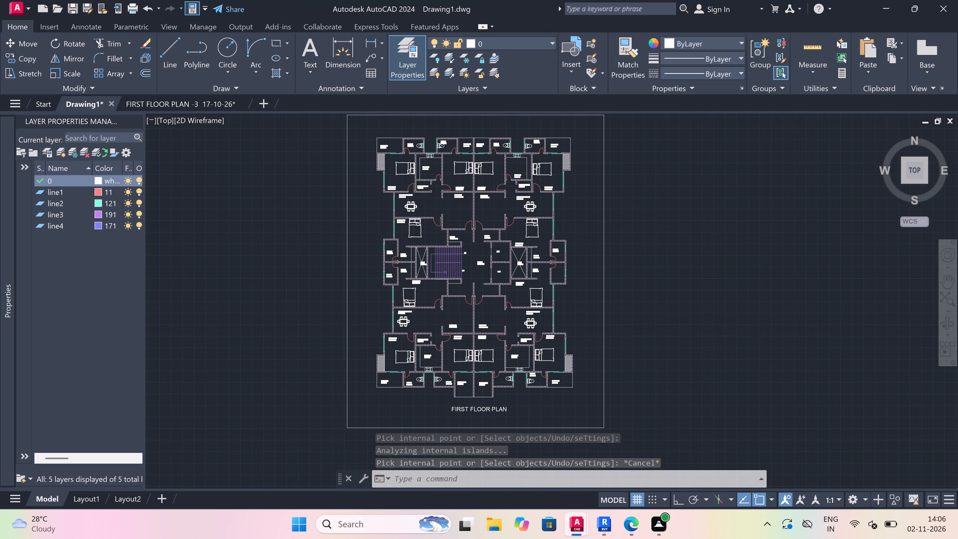
scroll(456, 239, up, 3)
scroll(456, 239, down, 1)
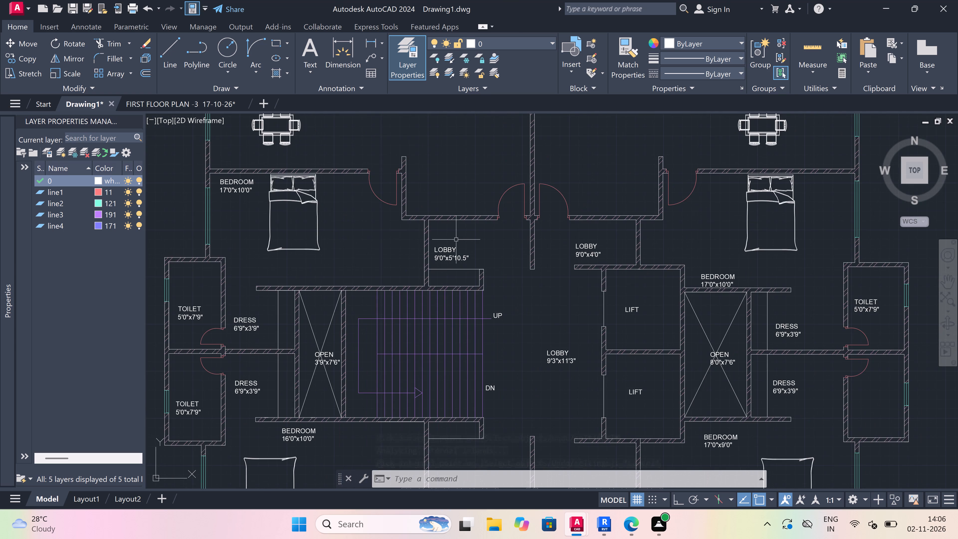
scroll(456, 240, down, 2)
scroll(458, 263, up, 1)
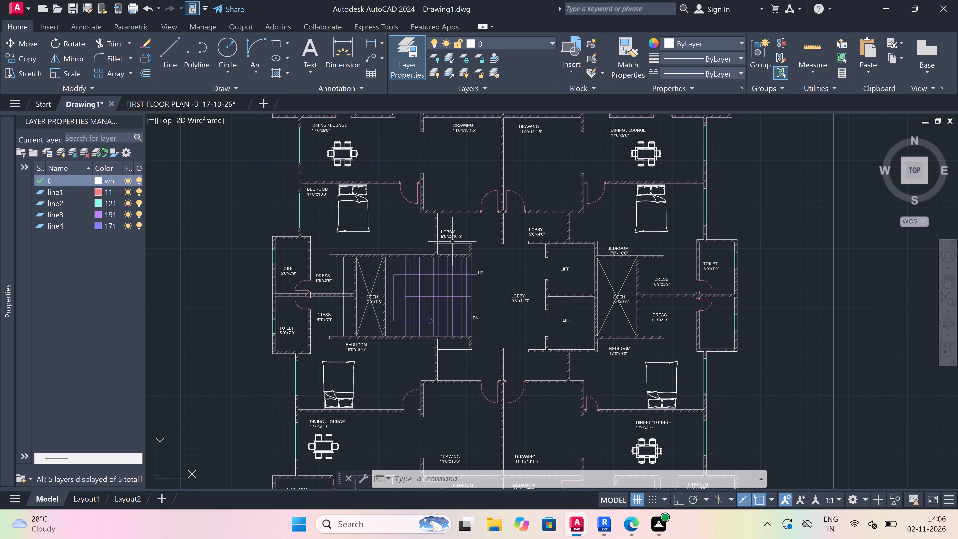
click(447, 232)
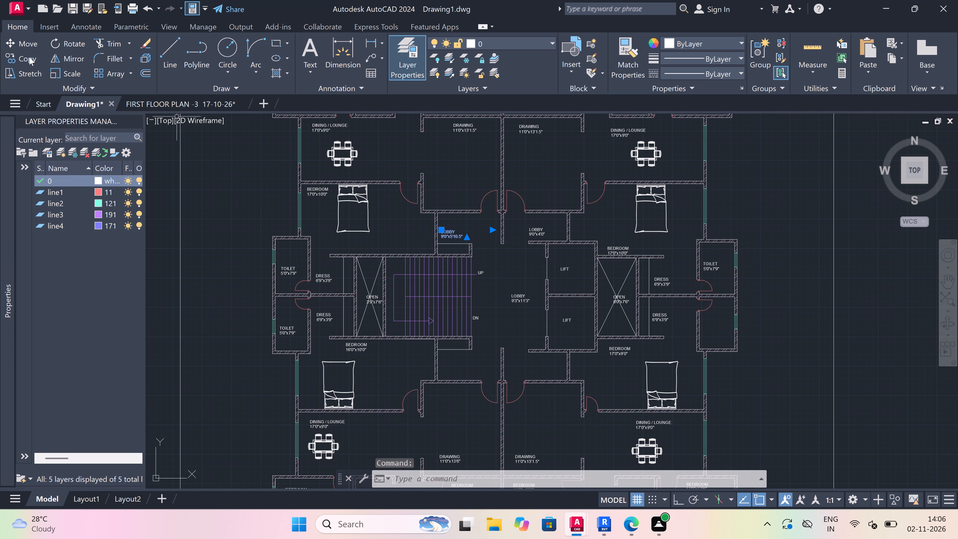
click(29, 57)
drag(452, 228, 453, 234)
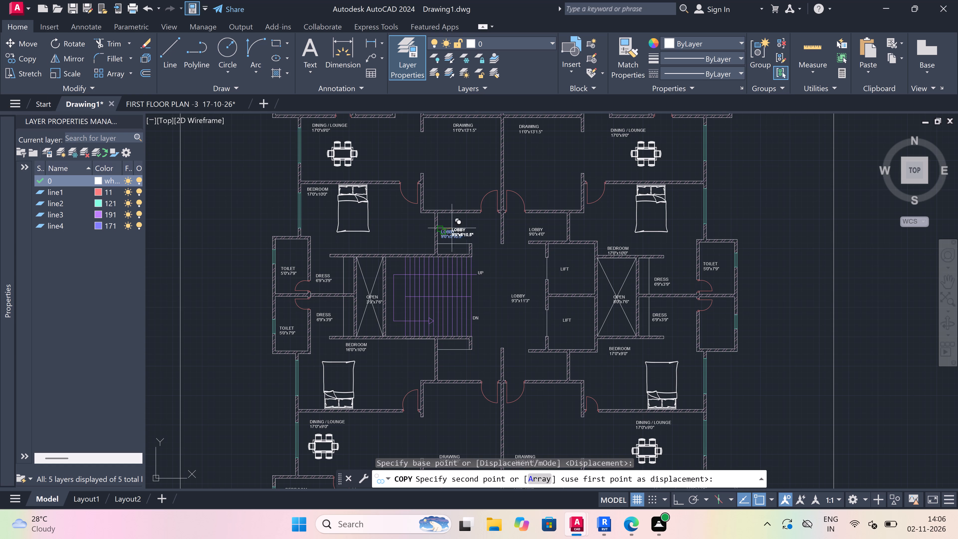
click(448, 359)
key(Escape)
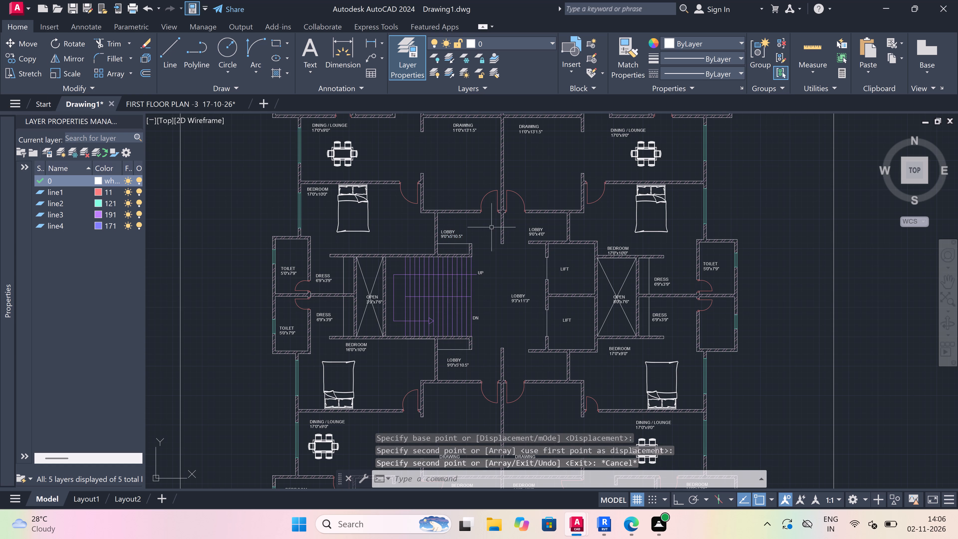
Copy the LOBBY 9'0"x4'0" label into the matching lobby space below the lower lift.
click(535, 228)
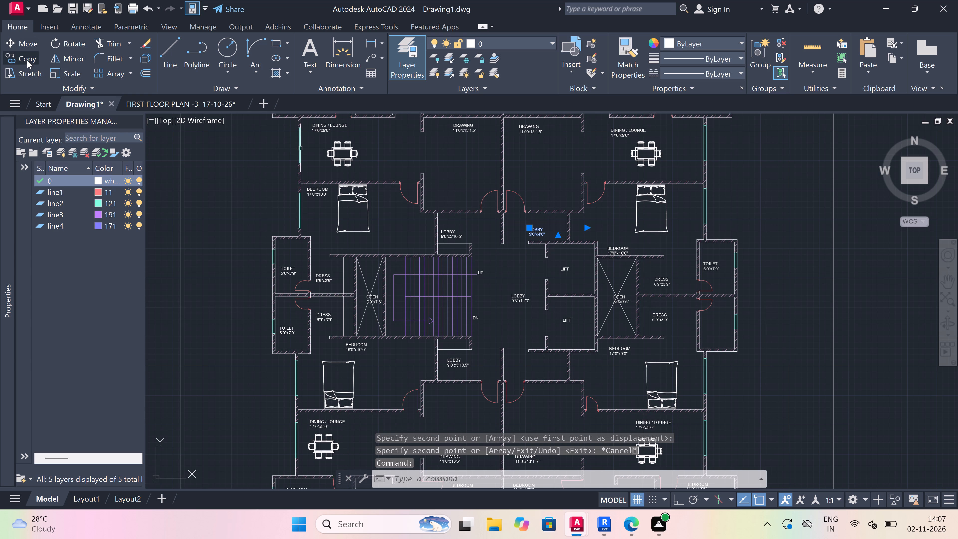
drag(27, 57, 33, 57)
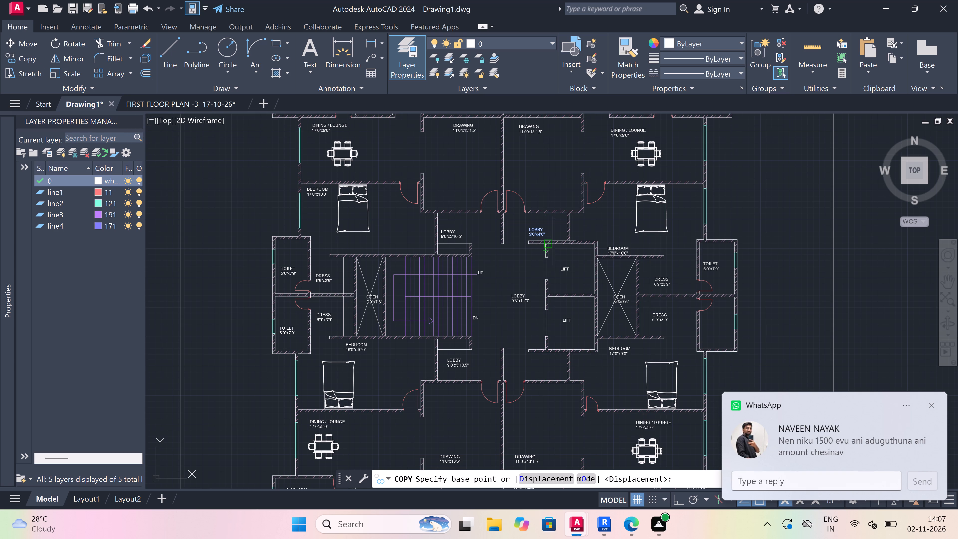
click(536, 226)
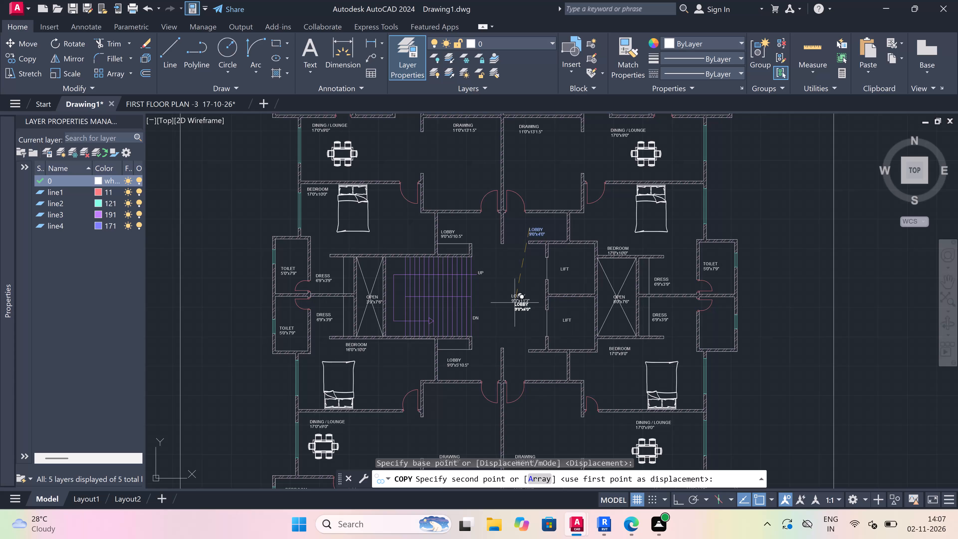
scroll(532, 365, up, 2)
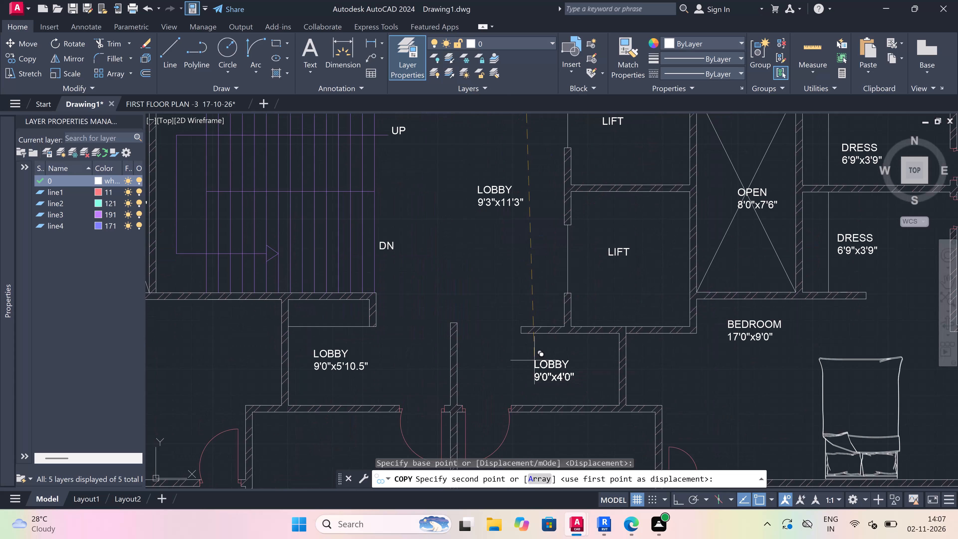
click(534, 359)
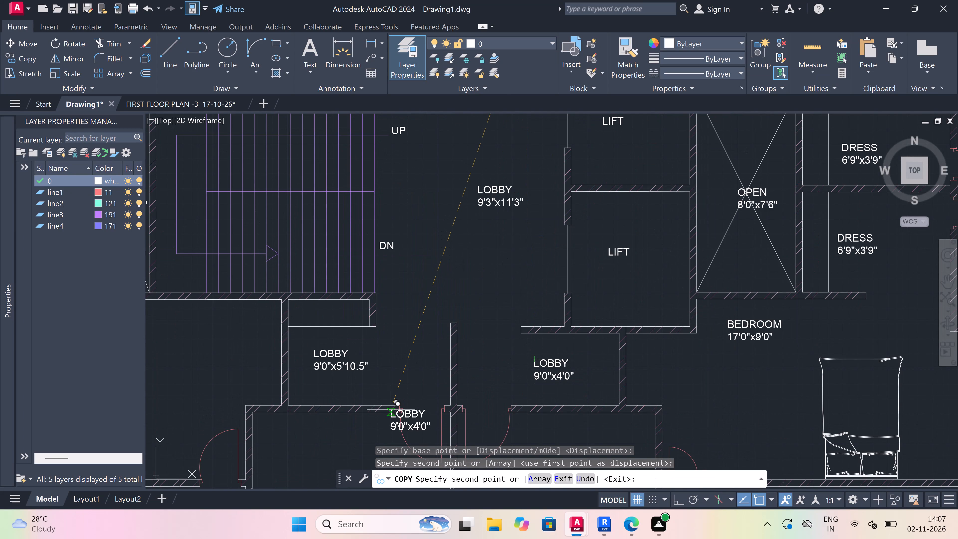
key(Escape)
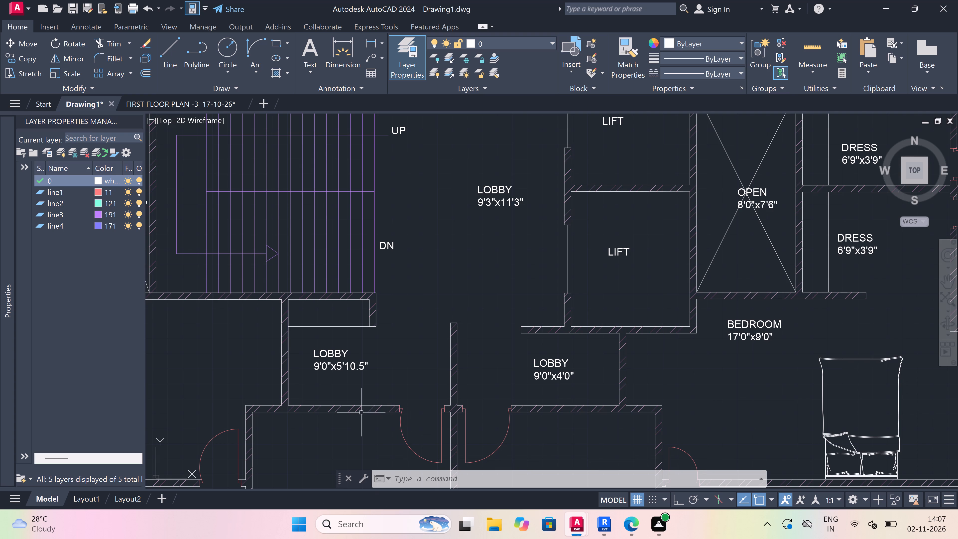
Move the upper-left unit's DRAWING 11'0"x13'1.5" label down to the room's opening toward the dining/lounge.
scroll(361, 412, down, 3)
scroll(360, 412, up, 1)
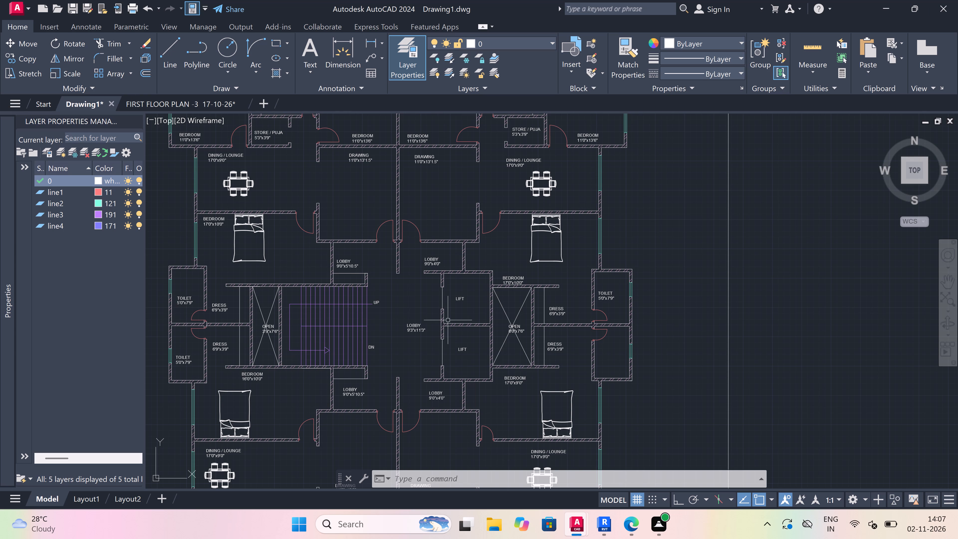
scroll(371, 262, down, 5)
scroll(371, 241, up, 4)
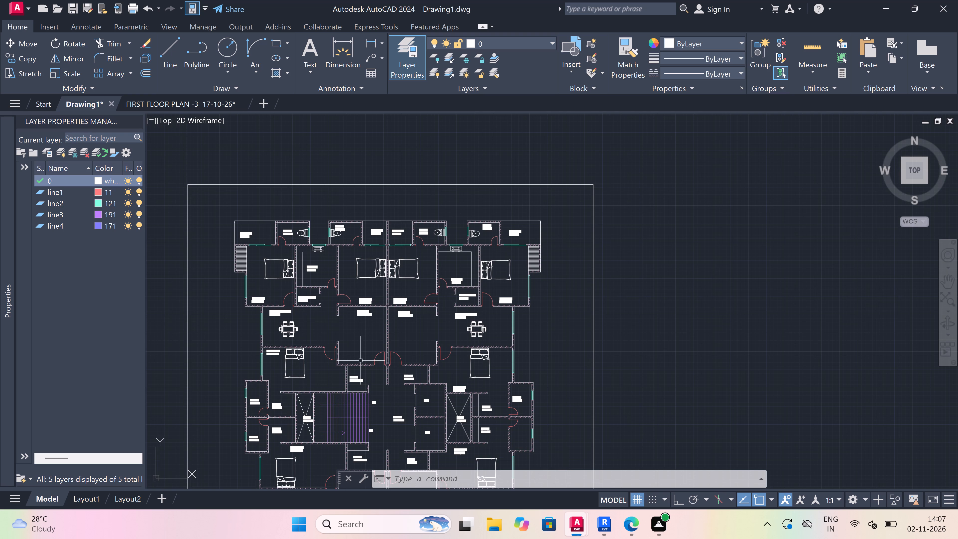
scroll(360, 362, up, 1)
scroll(366, 301, up, 2)
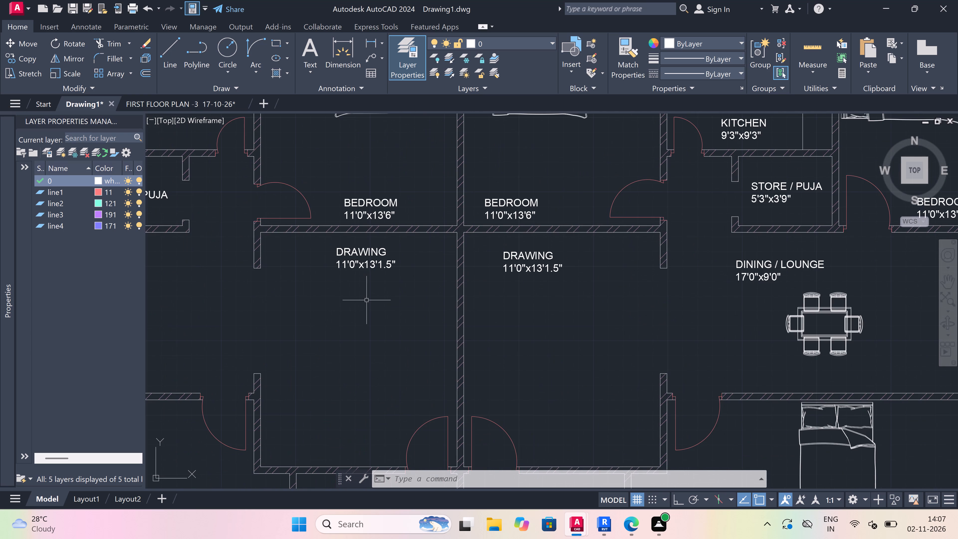
click(365, 248)
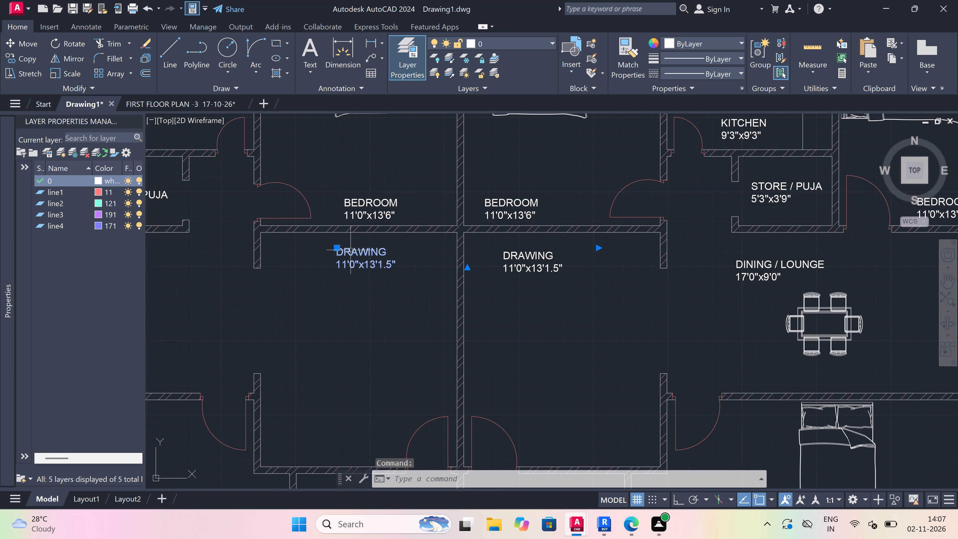
drag(338, 246, 334, 255)
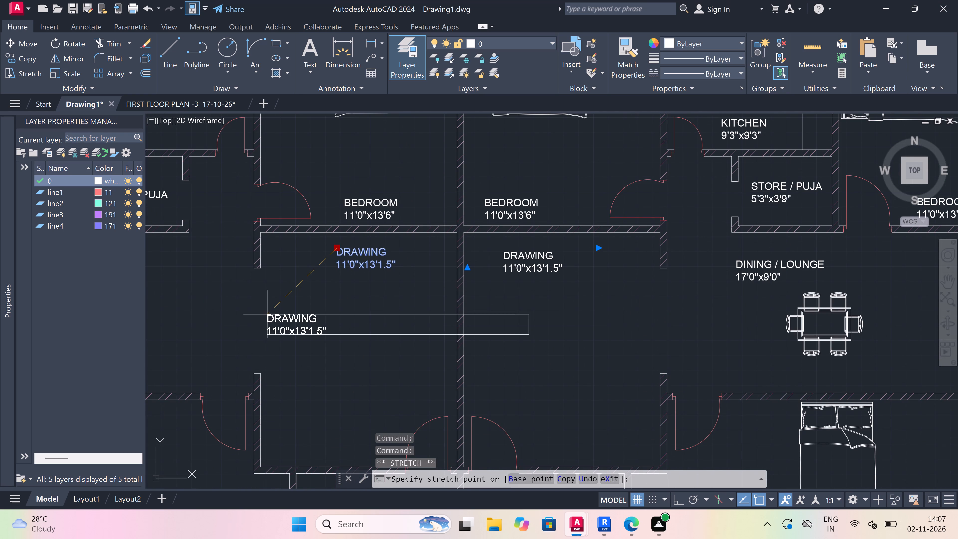
click(264, 318)
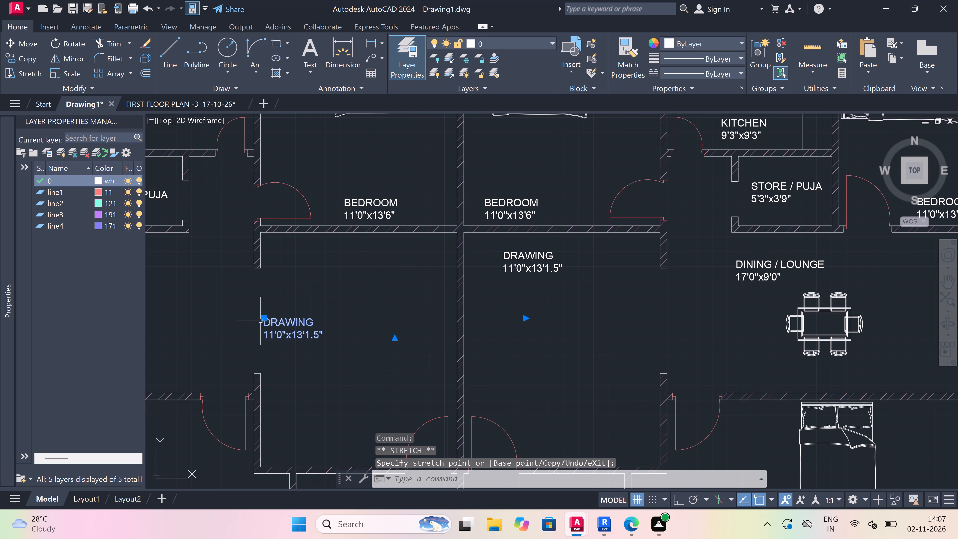
key(Escape)
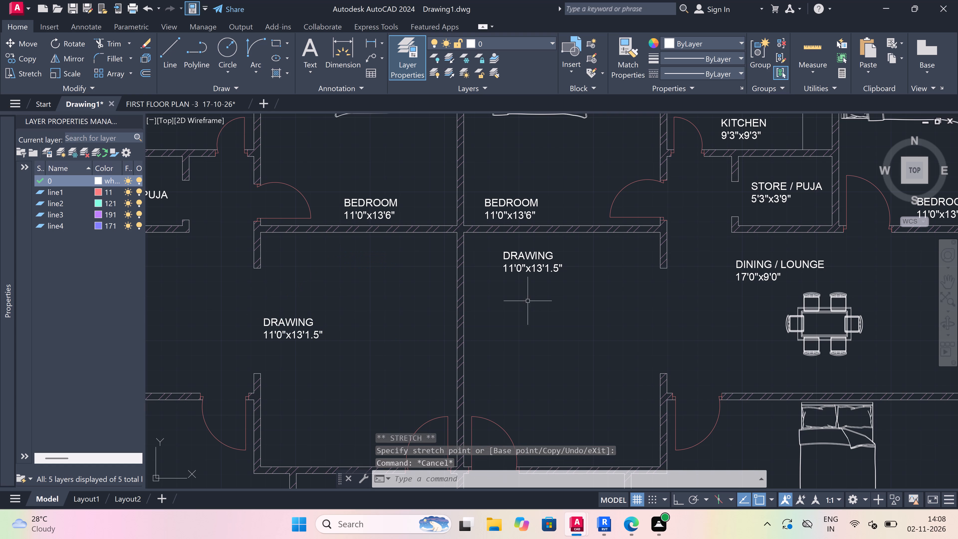
Move the upper-right unit's DRAWING 11'0"x13'1.5" label down to the room's opening toward the dining/lounge.
click(529, 258)
click(506, 251)
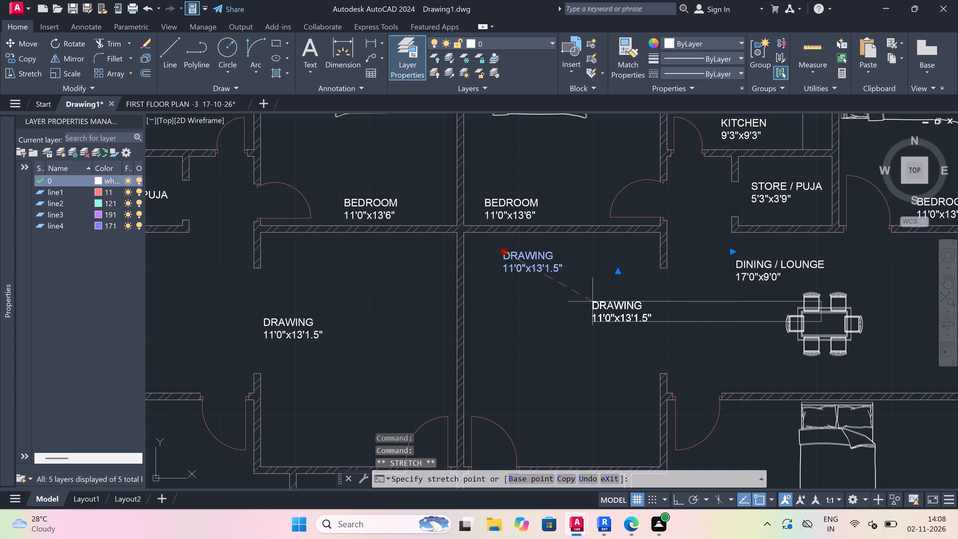
click(617, 326)
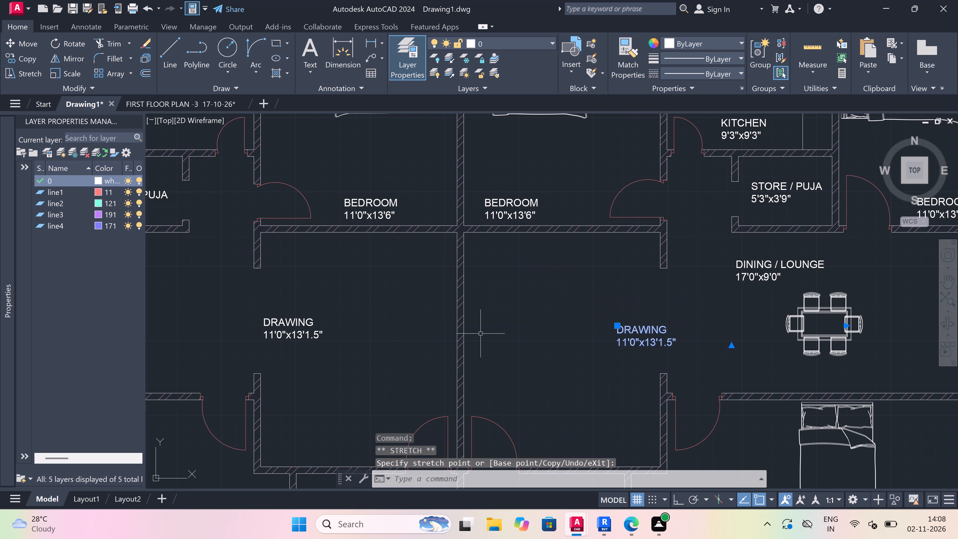
key(Escape)
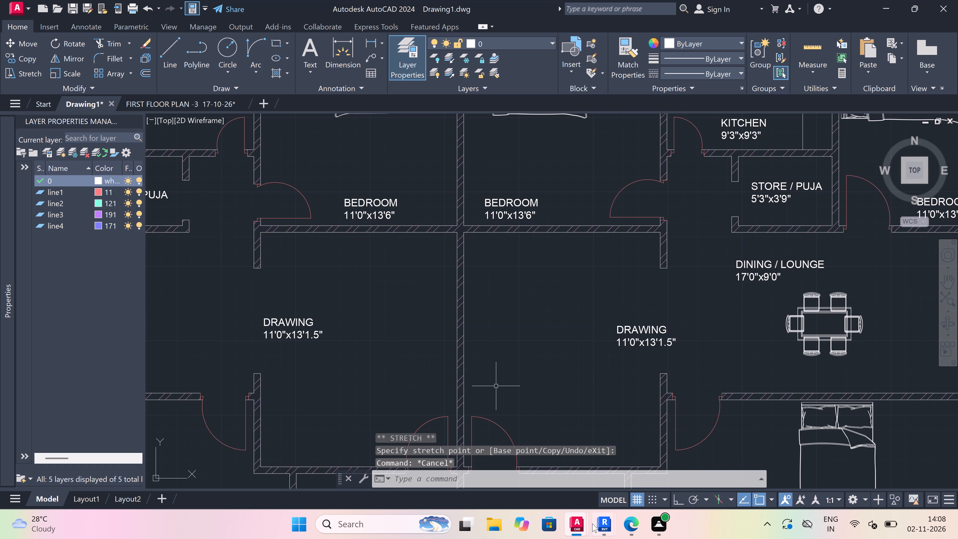
Look over the FIRST FLOOR PLAN -3 drawing, including its furnished drawing rooms, and return to Drawing1.
click(629, 472)
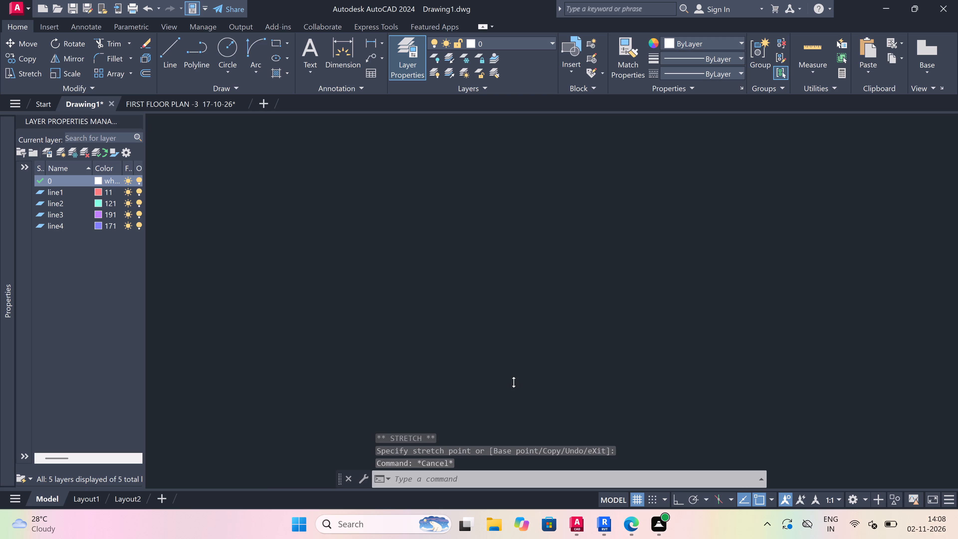
scroll(402, 302, down, 3)
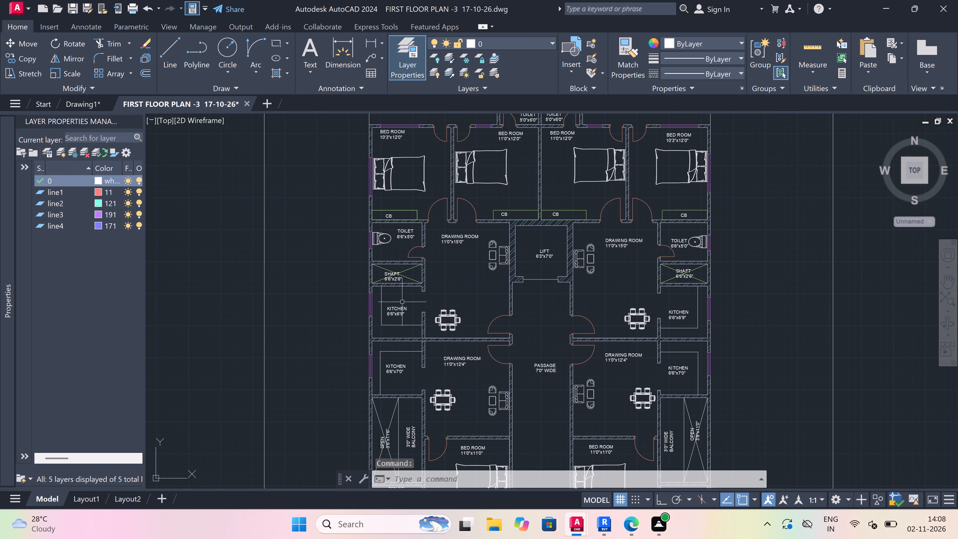
scroll(457, 425, down, 2)
scroll(490, 476, up, 1)
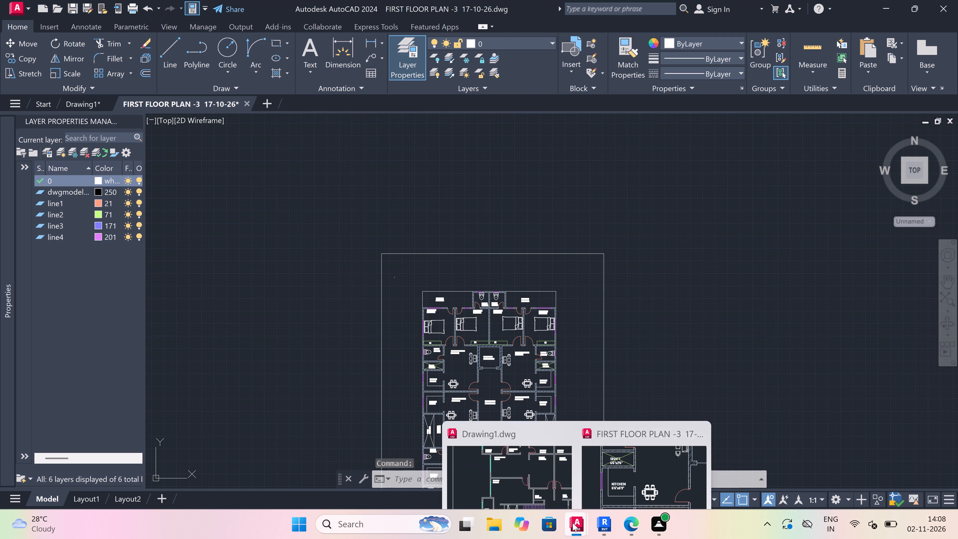
click(525, 462)
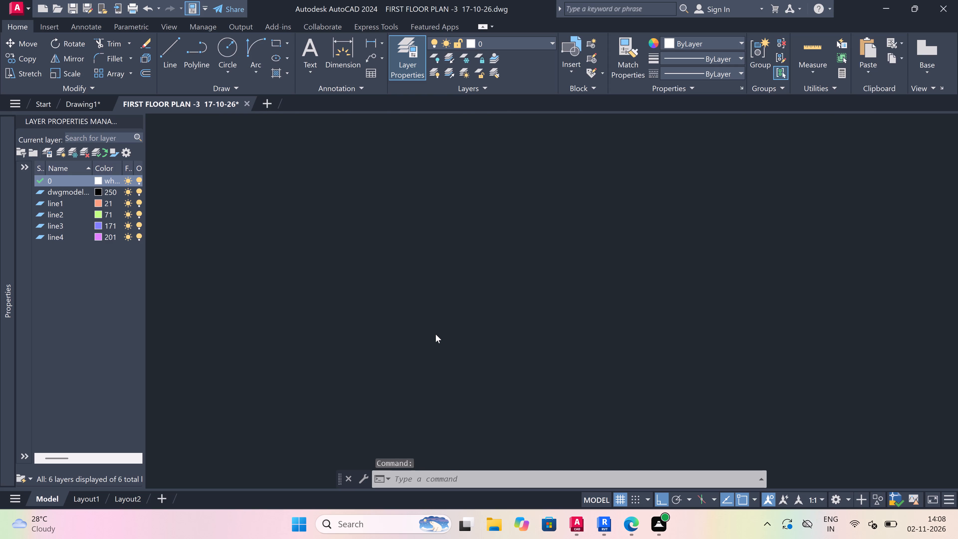
scroll(328, 330, down, 2)
scroll(373, 322, up, 1)
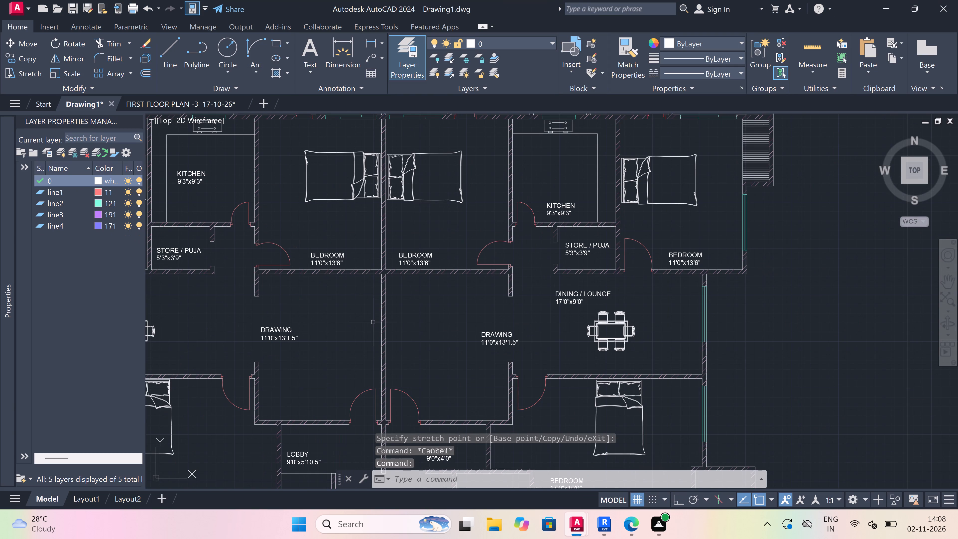
Open the recent drawing living_room_furniture (1).dwg and bring its furniture blocks into view.
click(15, 9)
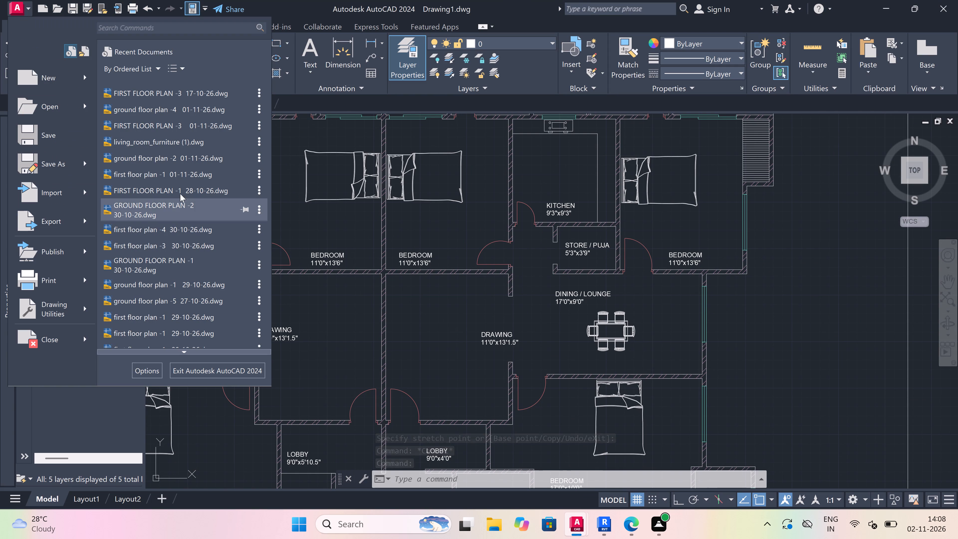
click(180, 135)
click(180, 141)
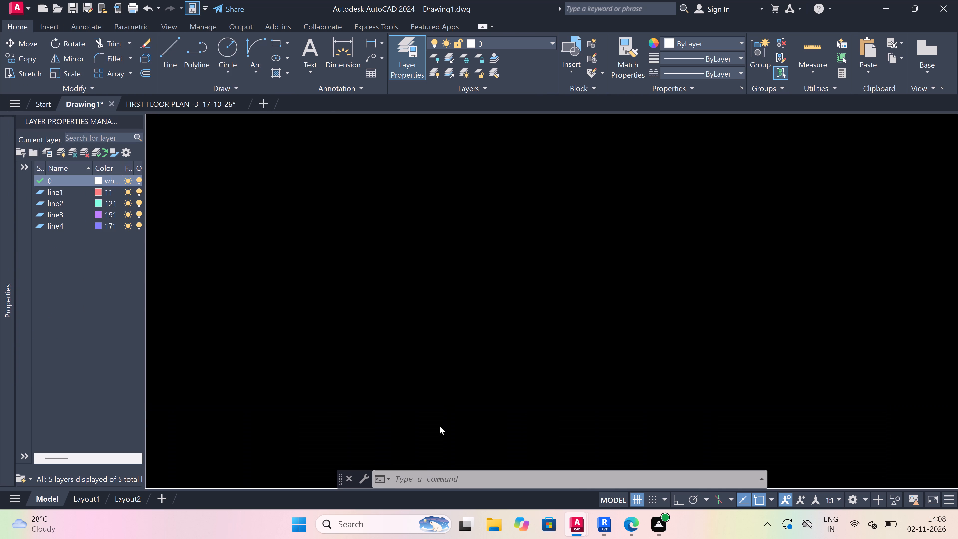
scroll(375, 362, down, 3)
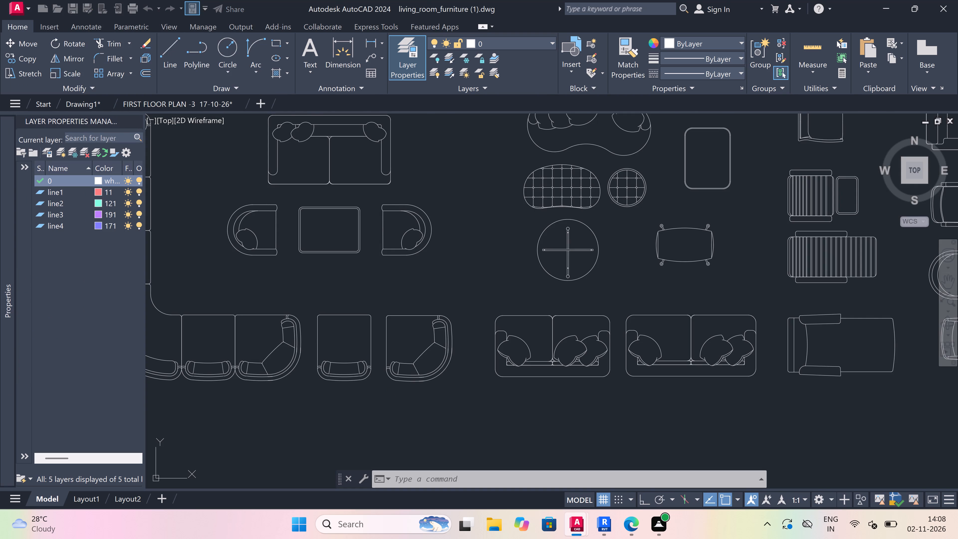
scroll(370, 333, down, 3)
scroll(359, 284, up, 2)
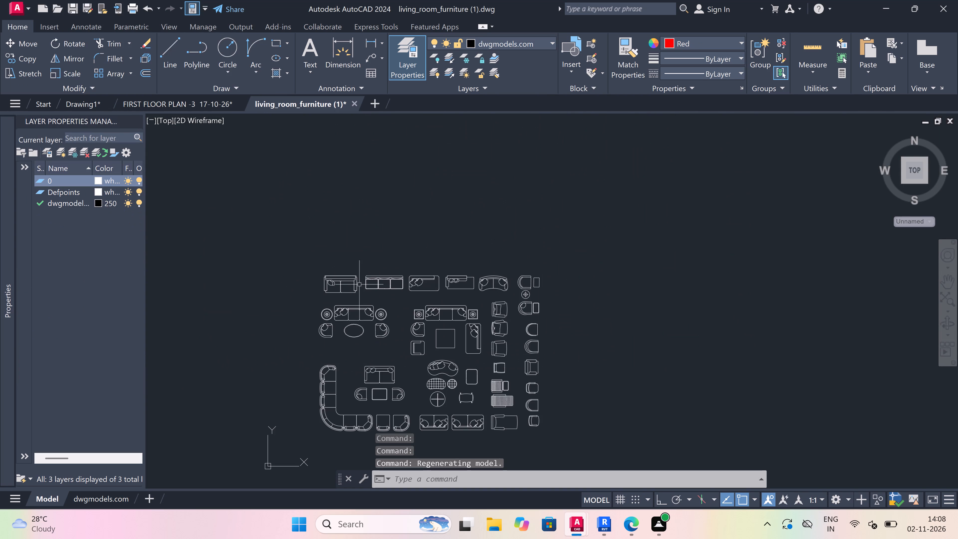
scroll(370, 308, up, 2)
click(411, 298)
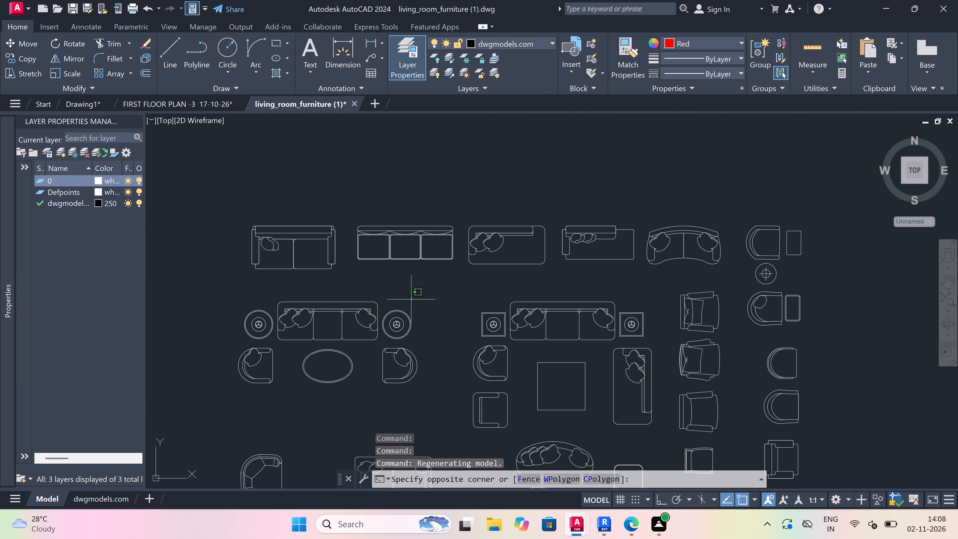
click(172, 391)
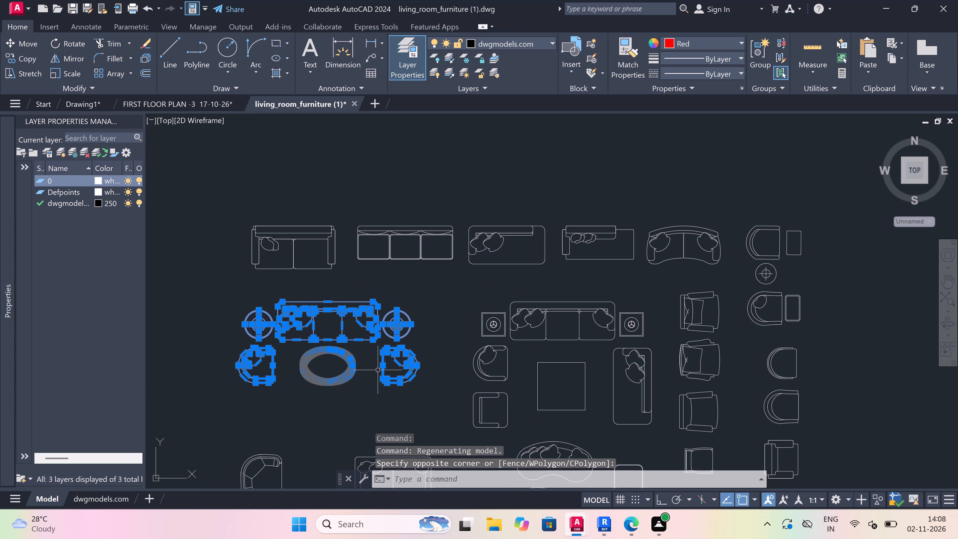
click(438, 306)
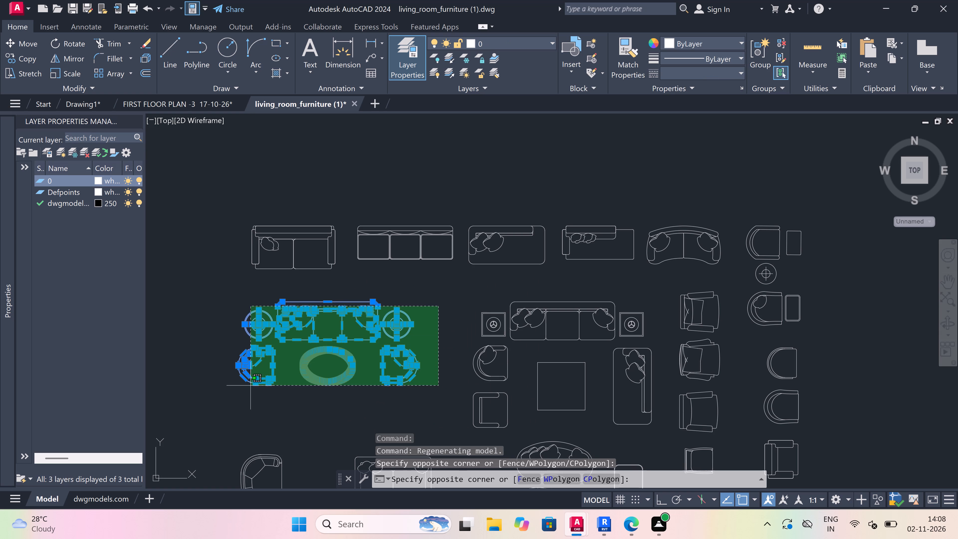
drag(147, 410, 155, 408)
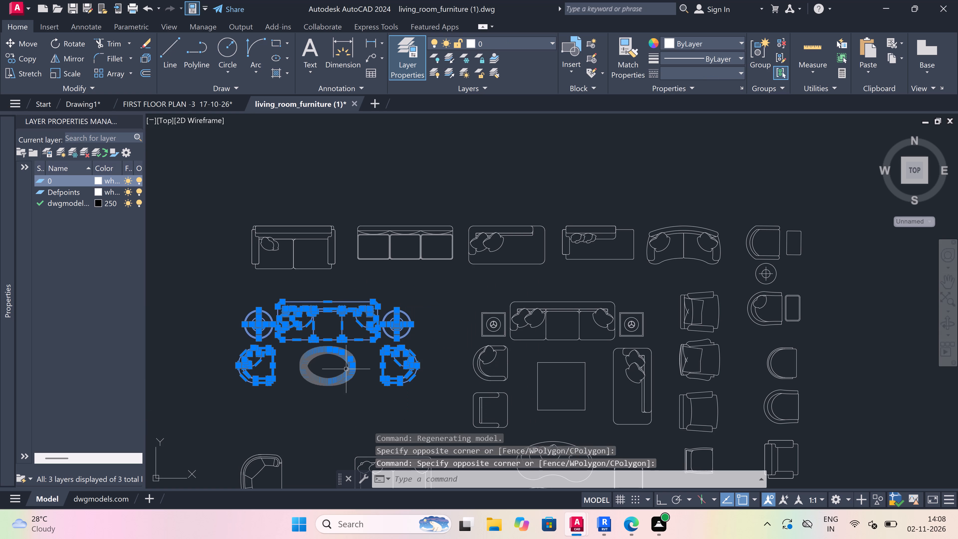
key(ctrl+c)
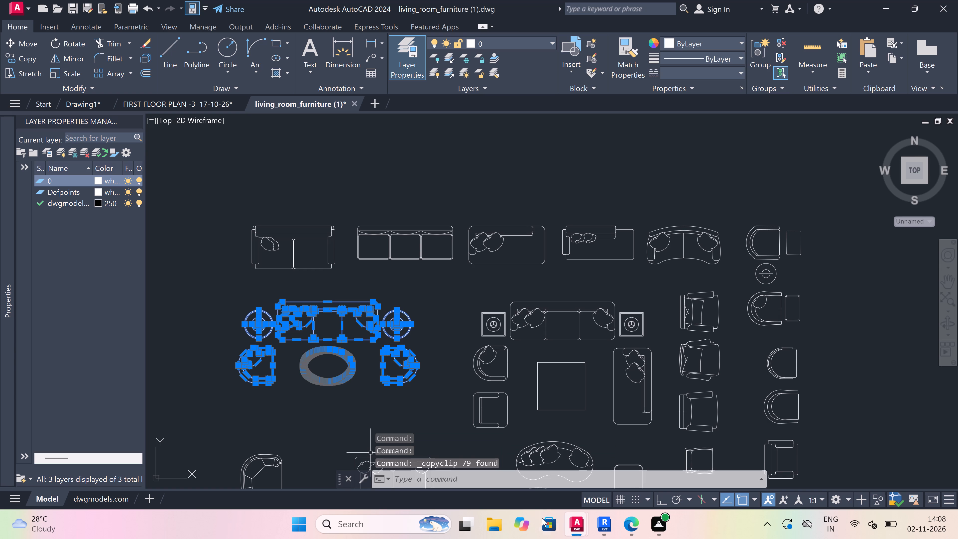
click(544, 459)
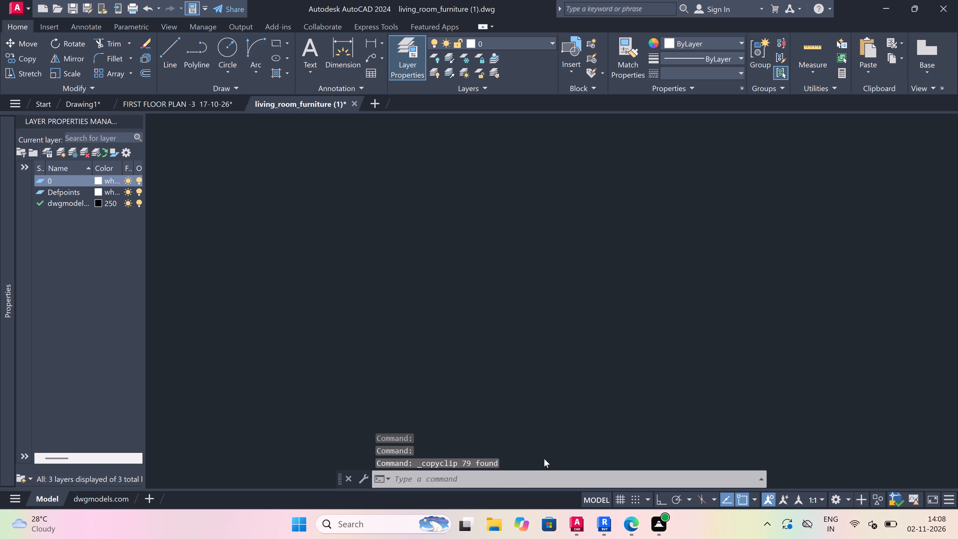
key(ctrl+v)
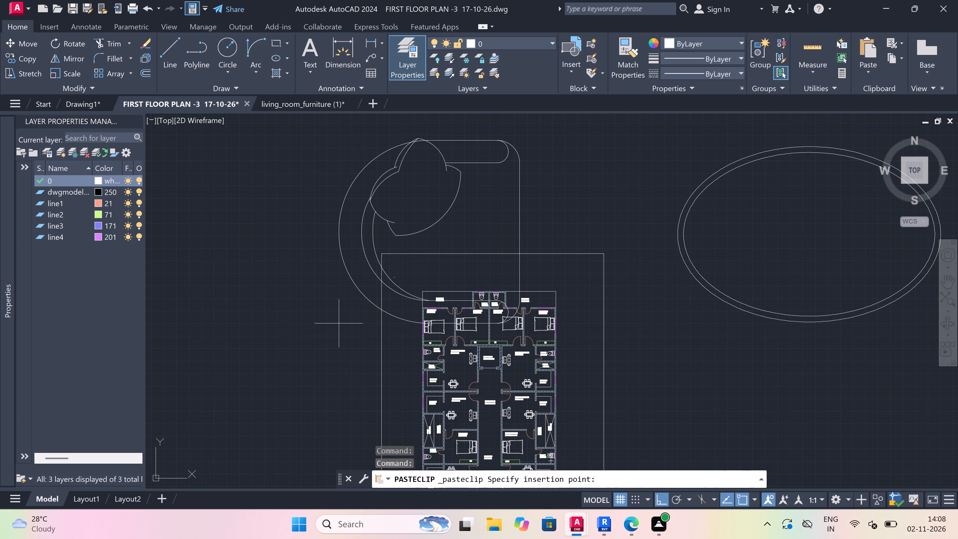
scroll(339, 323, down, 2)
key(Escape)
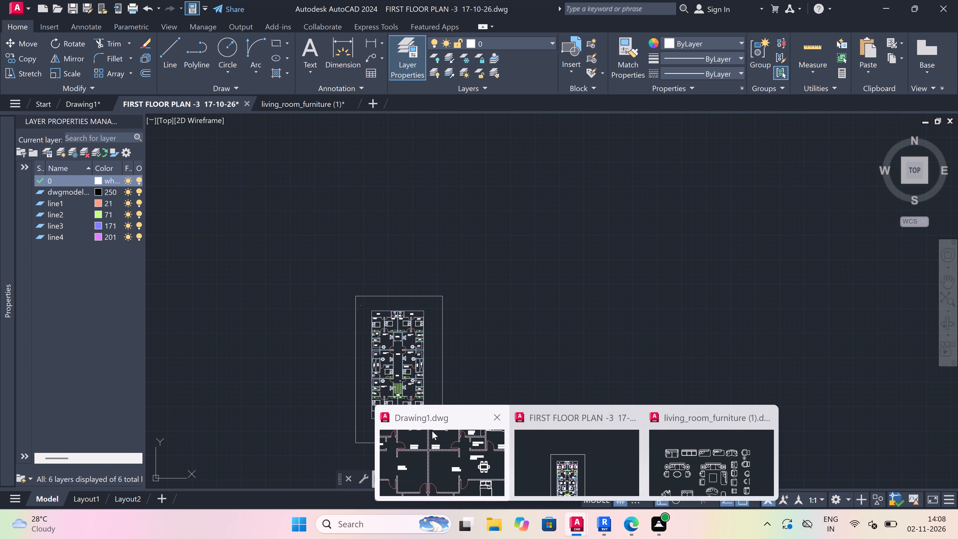
Copy the three-seat sofa set with oval table, two armchairs and round side tables from living_room_furniture (1) into Drawing1, beside the floor plan.
click(679, 478)
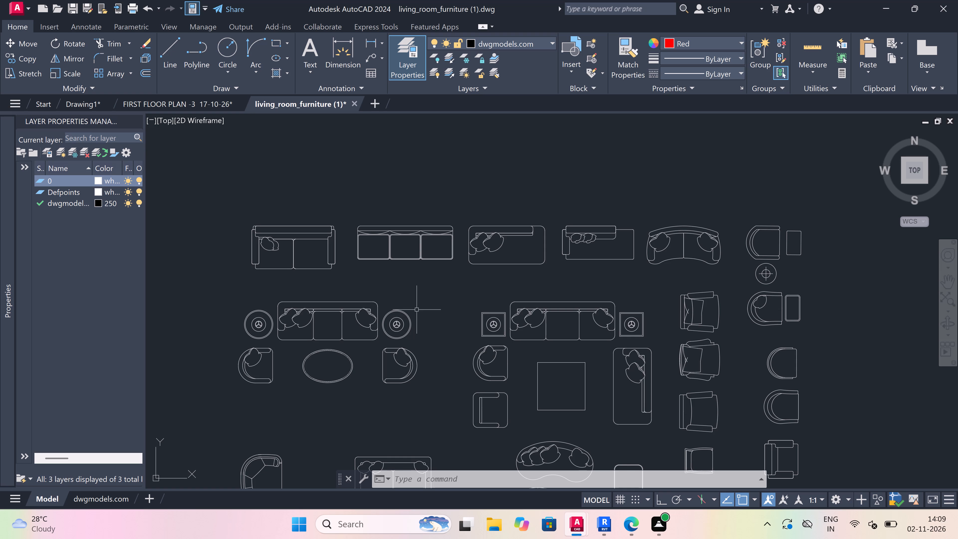
drag(422, 294, 420, 298)
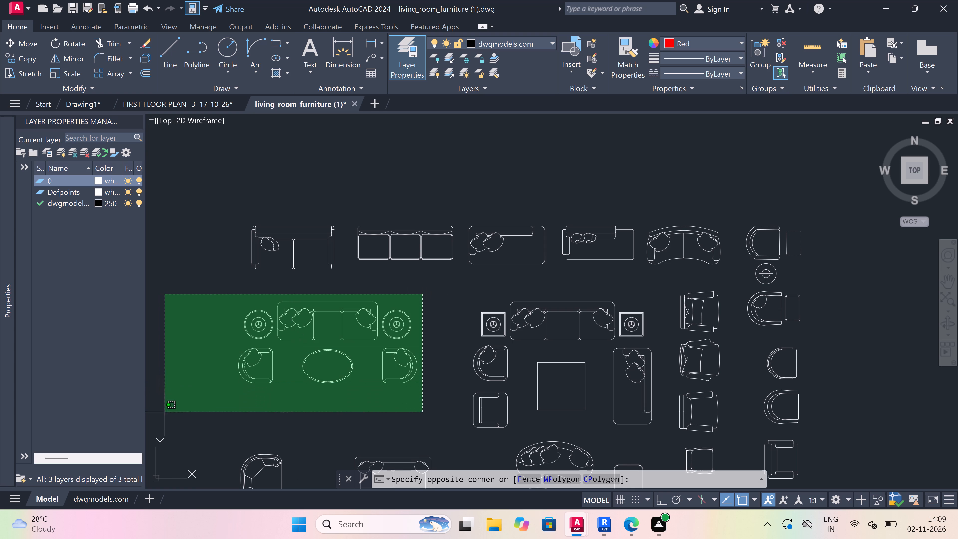
click(165, 412)
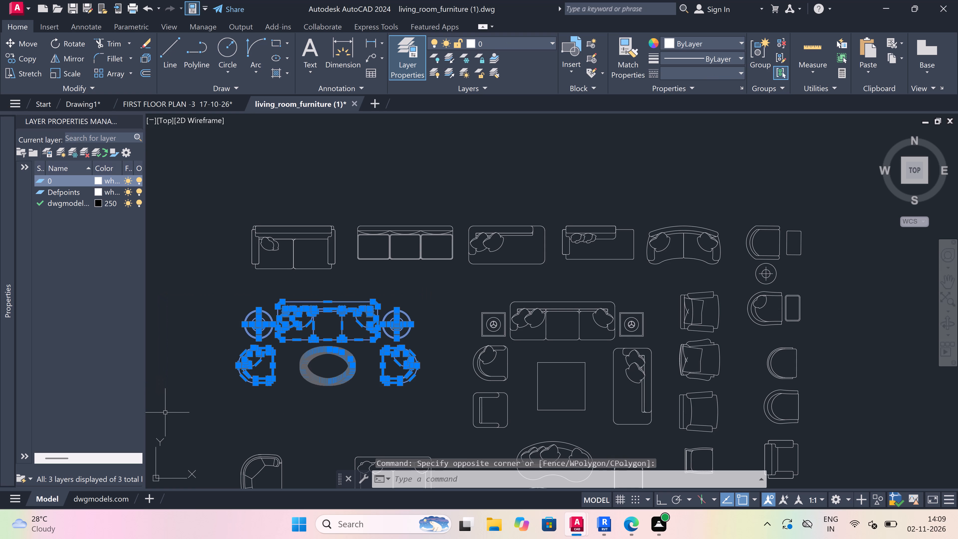
key(ctrl+c)
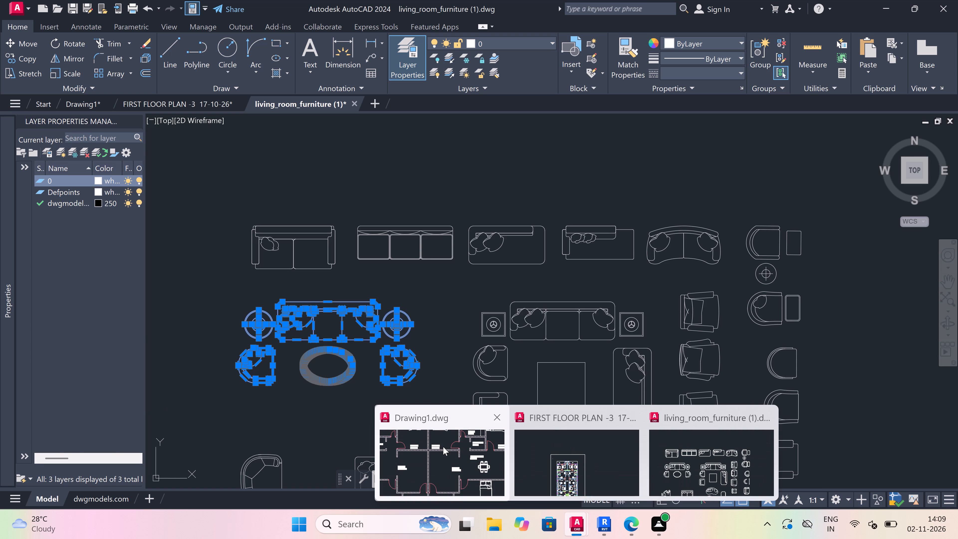
click(442, 445)
key(ctrl+c)
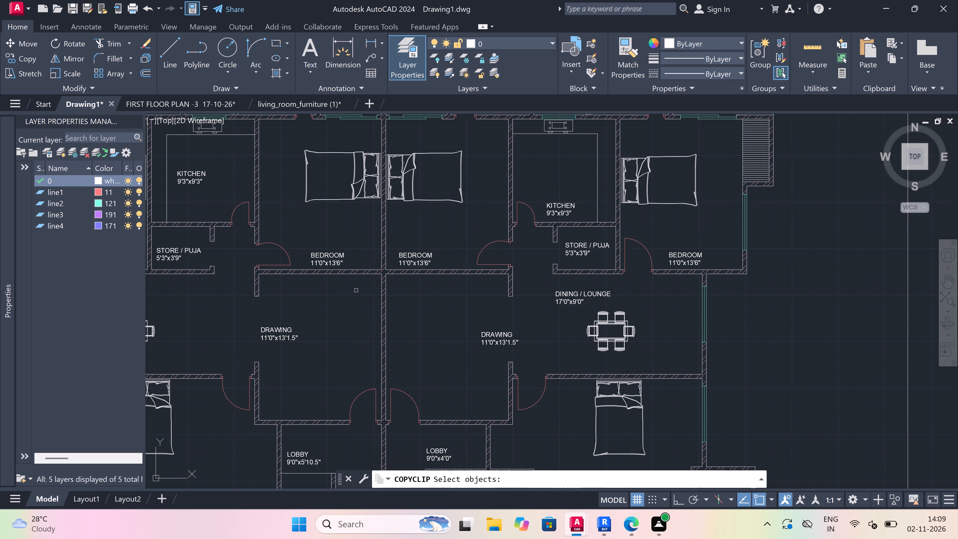
key(ctrl+v)
scroll(209, 200, down, 2)
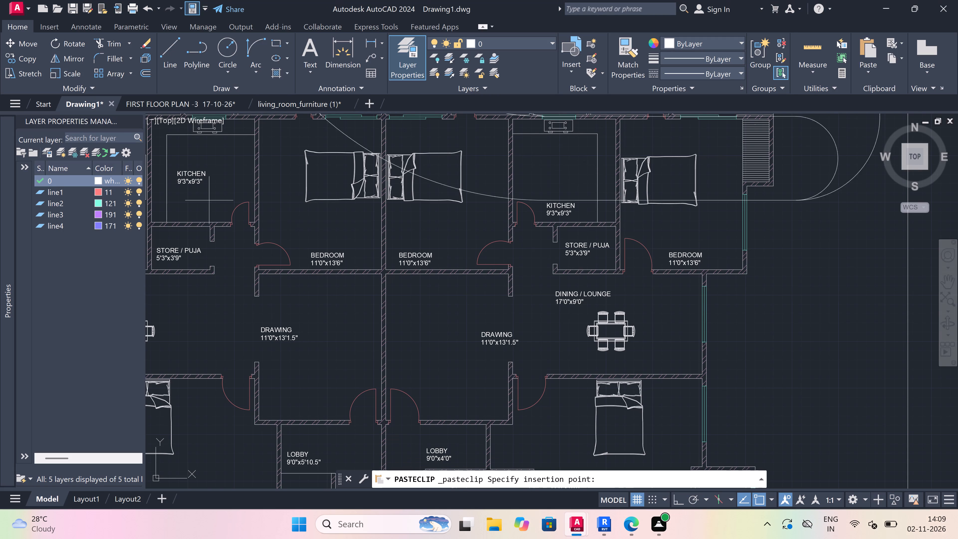
scroll(209, 200, down, 6)
click(280, 247)
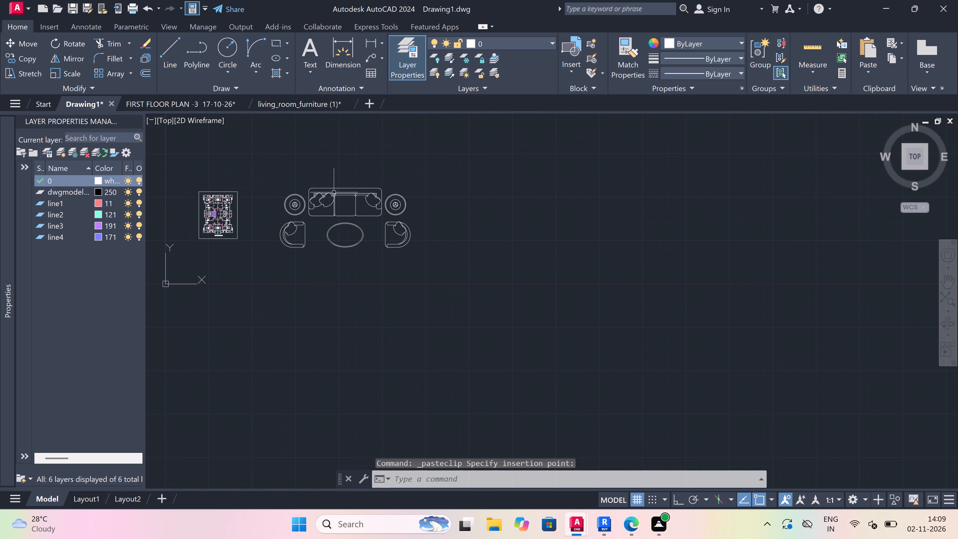
Scale the whole pasted sofa set down freehand to a small fraction of its size, using a base point at the oval table.
scroll(334, 191, up, 1)
drag(508, 179, 492, 189)
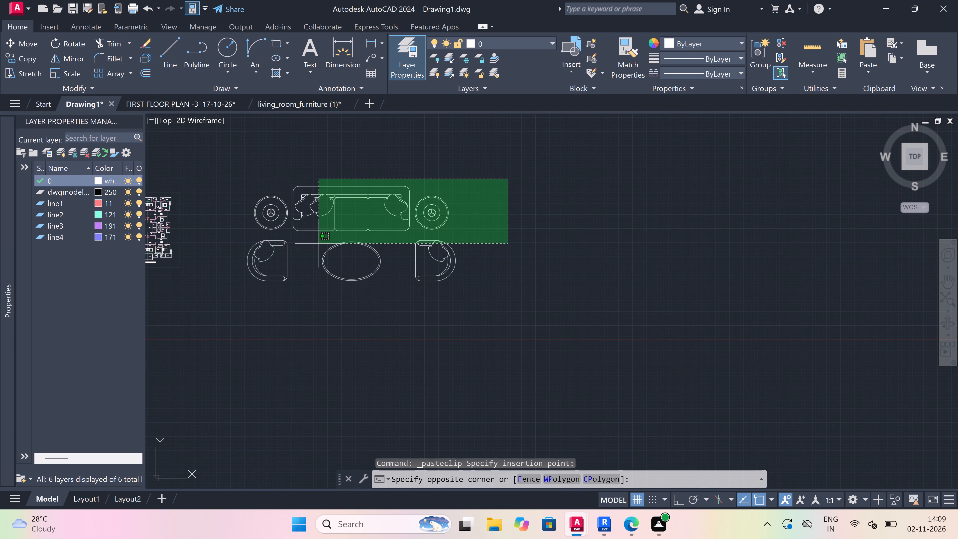
click(209, 295)
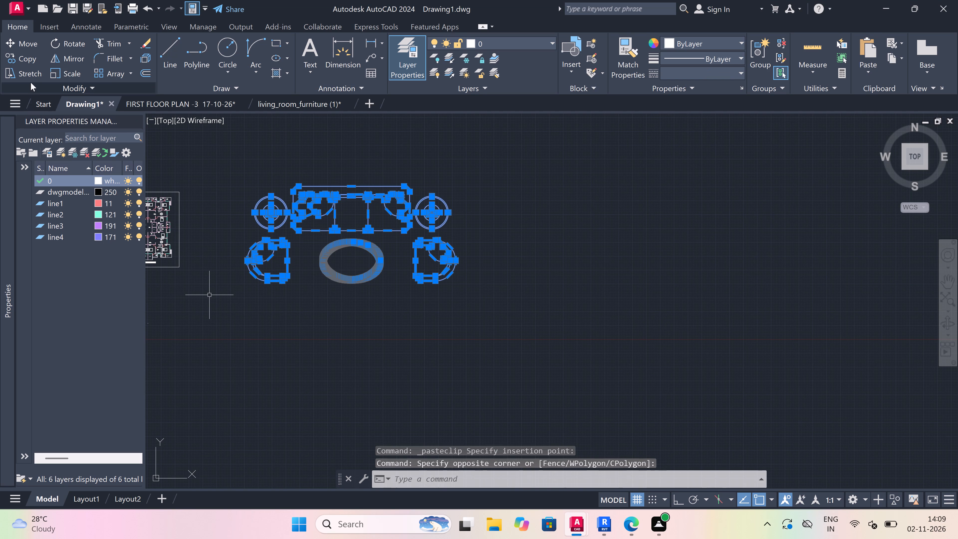
click(74, 75)
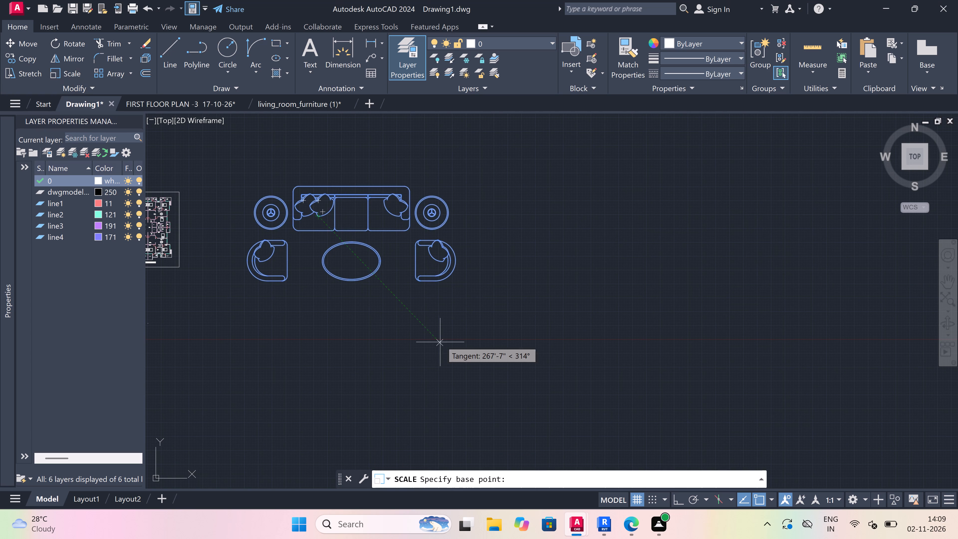
click(346, 259)
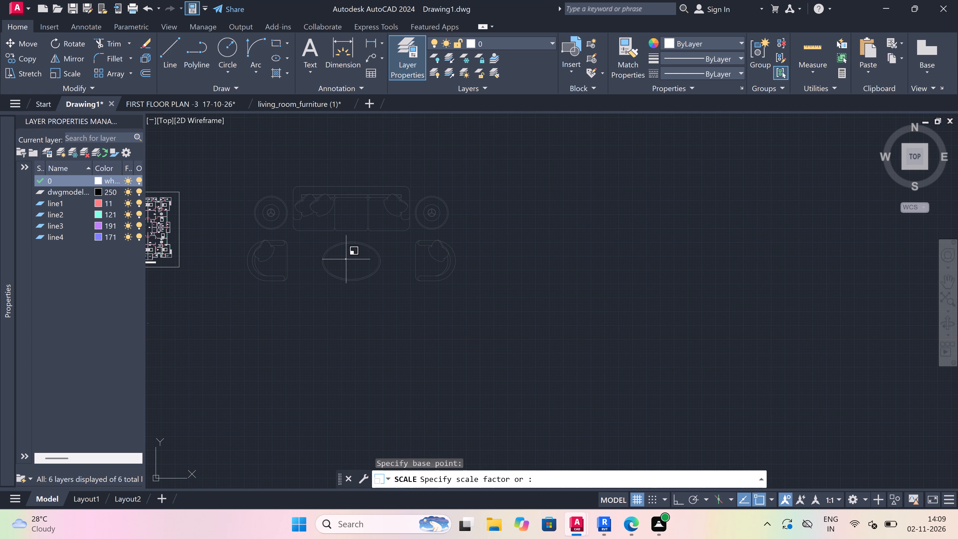
scroll(343, 248, up, 5)
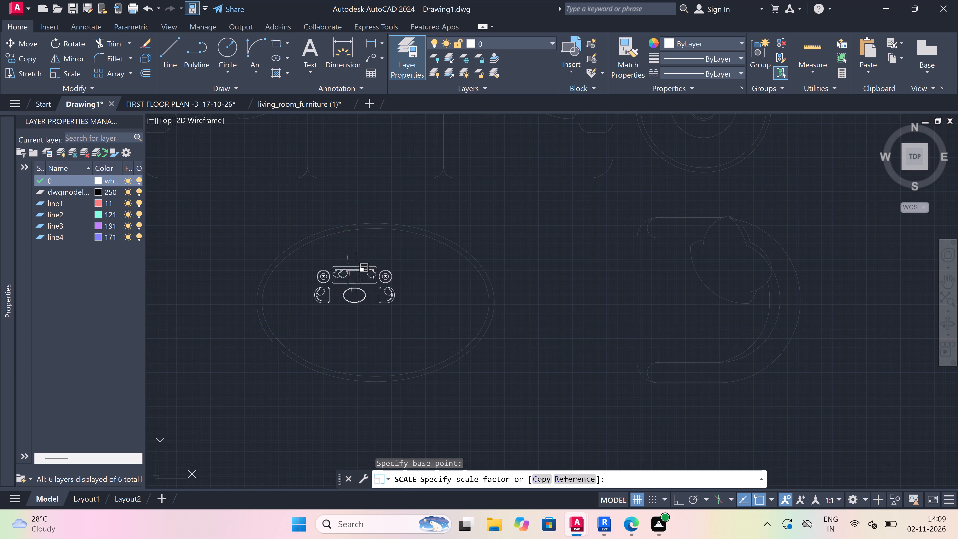
scroll(359, 295, up, 5)
drag(313, 384, 330, 361)
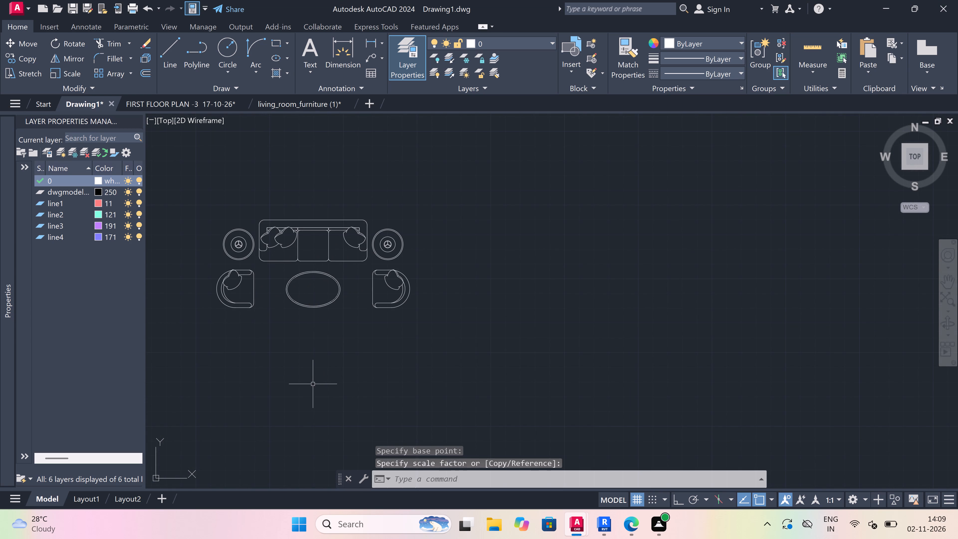
Move the whole scaled sofa set close to the floor plan, just outside the sheet border beside the upper flats.
drag(516, 185, 502, 197)
click(163, 344)
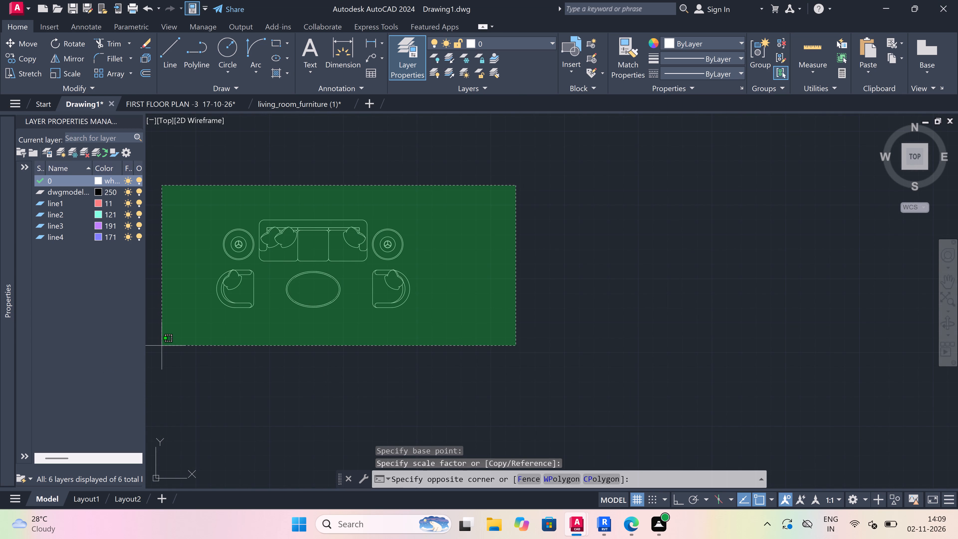
click(23, 41)
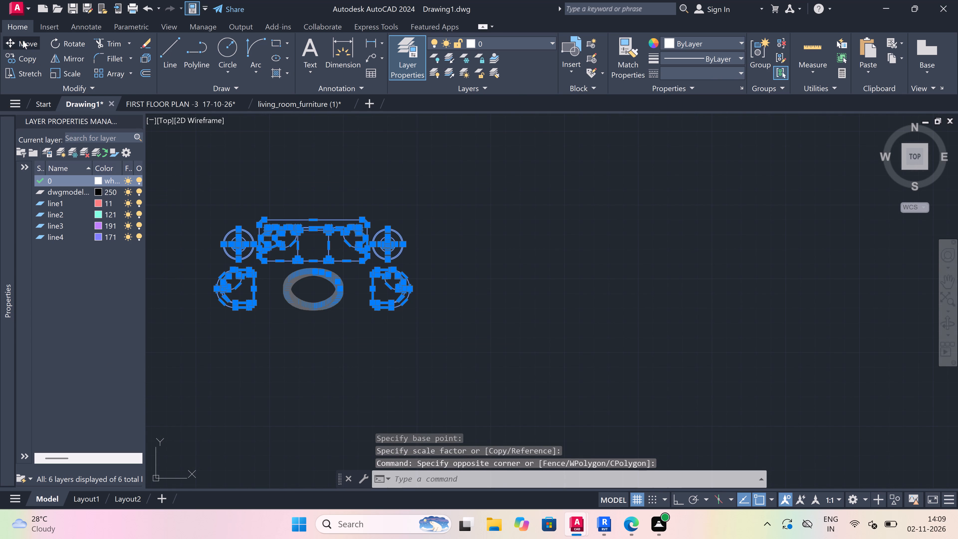
drag(298, 256, 349, 256)
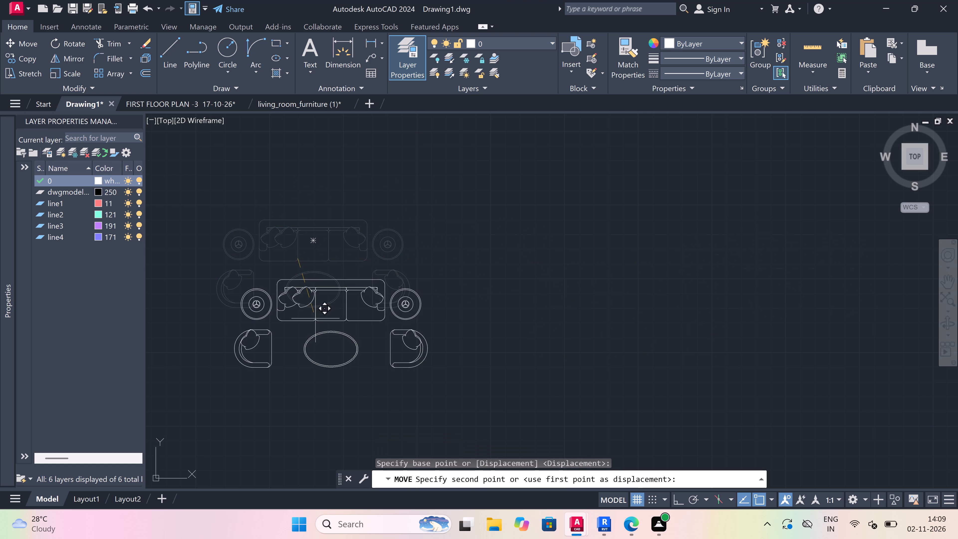
scroll(314, 318, down, 10)
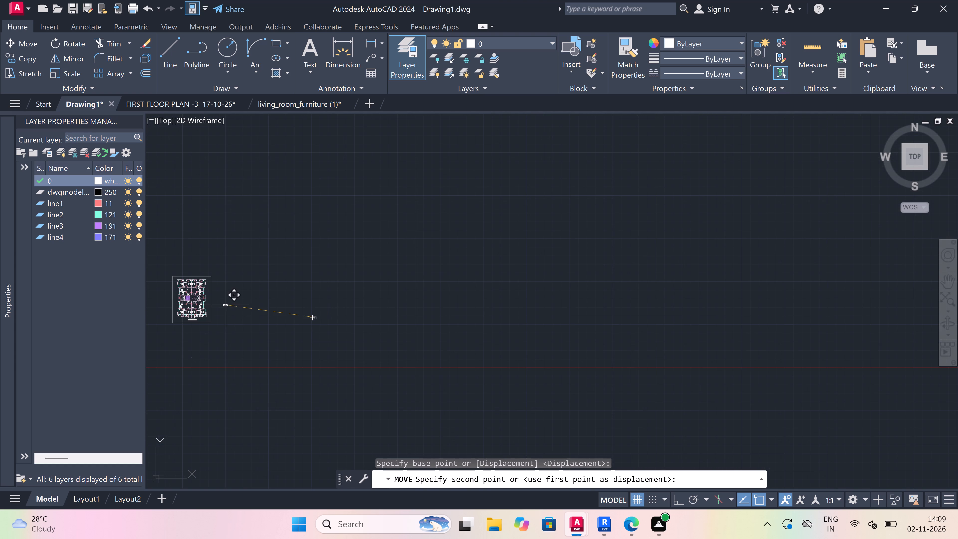
scroll(281, 305, up, 2)
scroll(490, 319, down, 3)
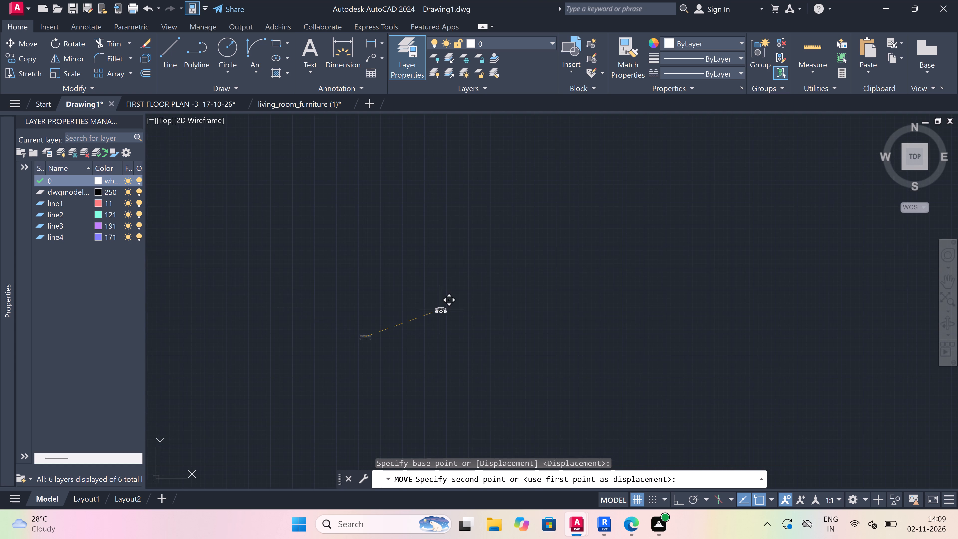
scroll(401, 319, up, 3)
scroll(307, 237, up, 3)
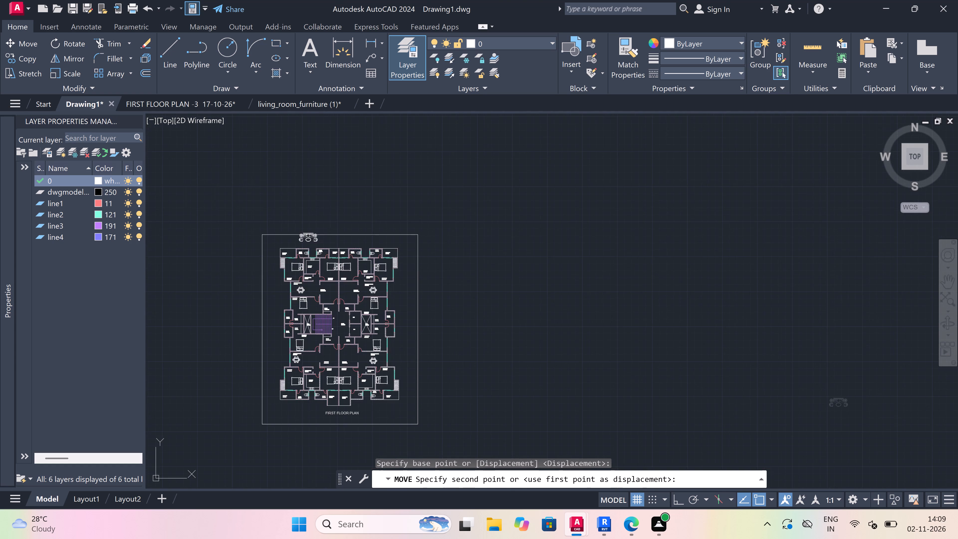
scroll(353, 317, up, 2)
scroll(328, 318, up, 2)
scroll(327, 317, down, 2)
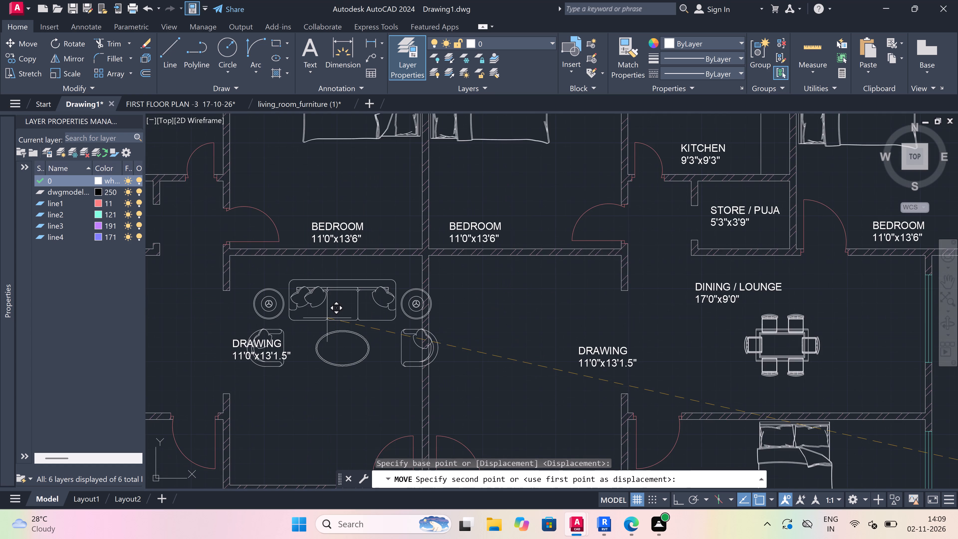
scroll(327, 317, down, 1)
click(594, 333)
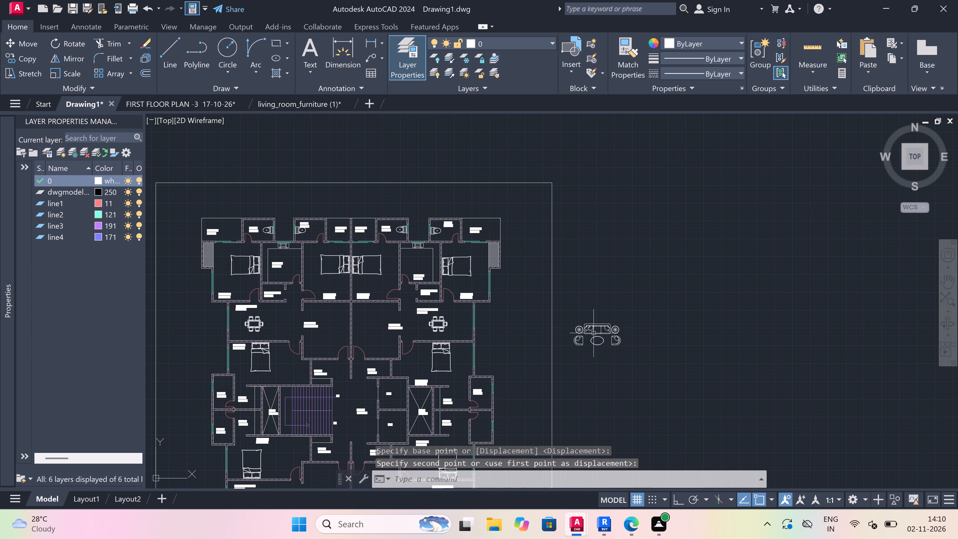
Scale the sofa set down further freehand, using the centre of the three-seat sofa as base point.
scroll(636, 329, up, 1)
click(630, 318)
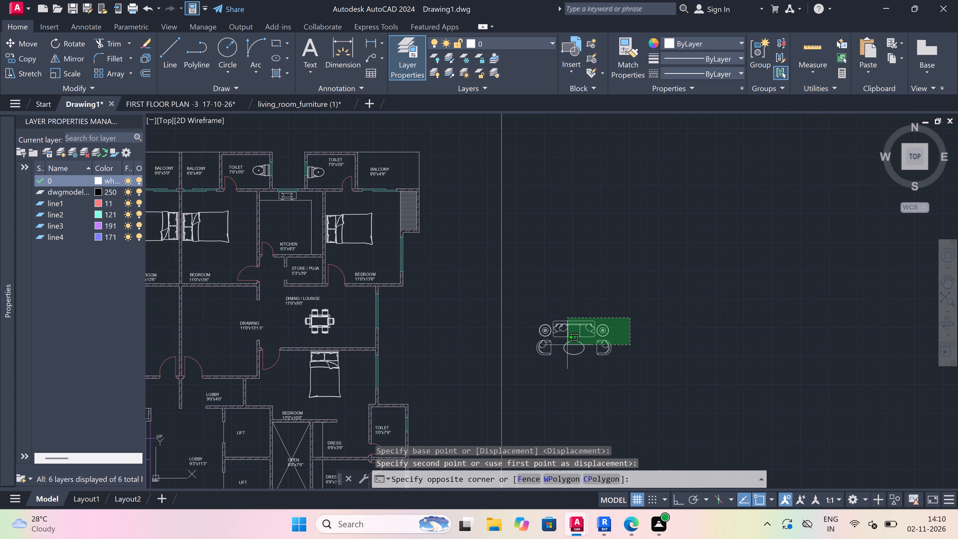
click(522, 370)
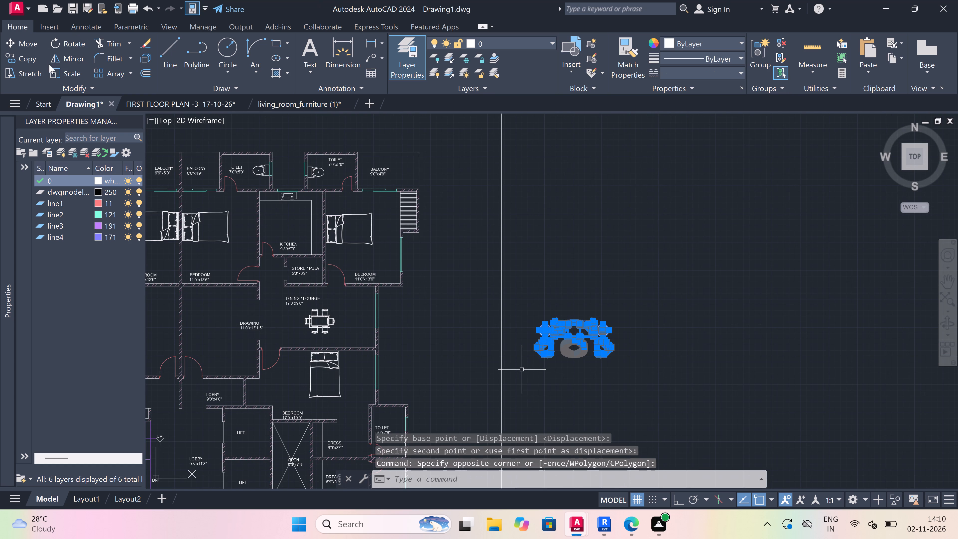
click(70, 74)
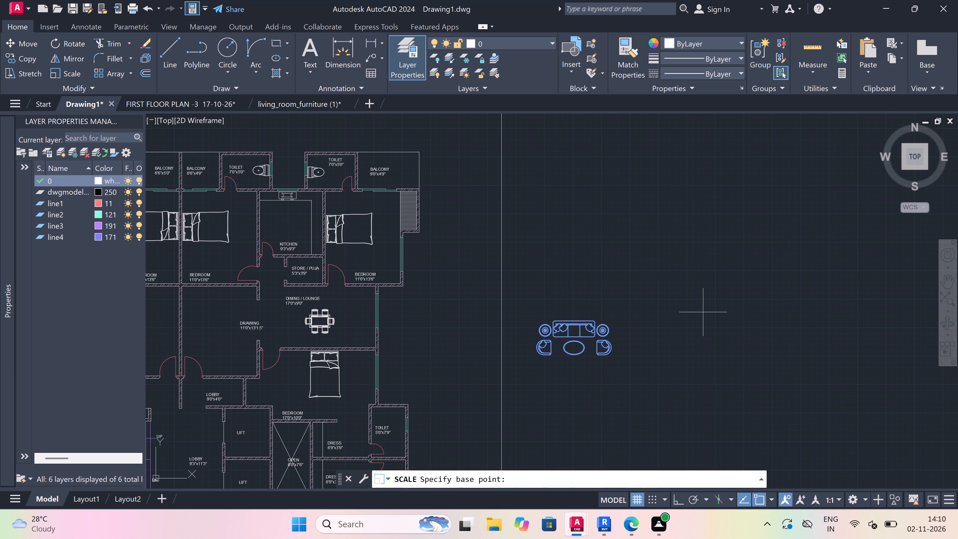
click(574, 329)
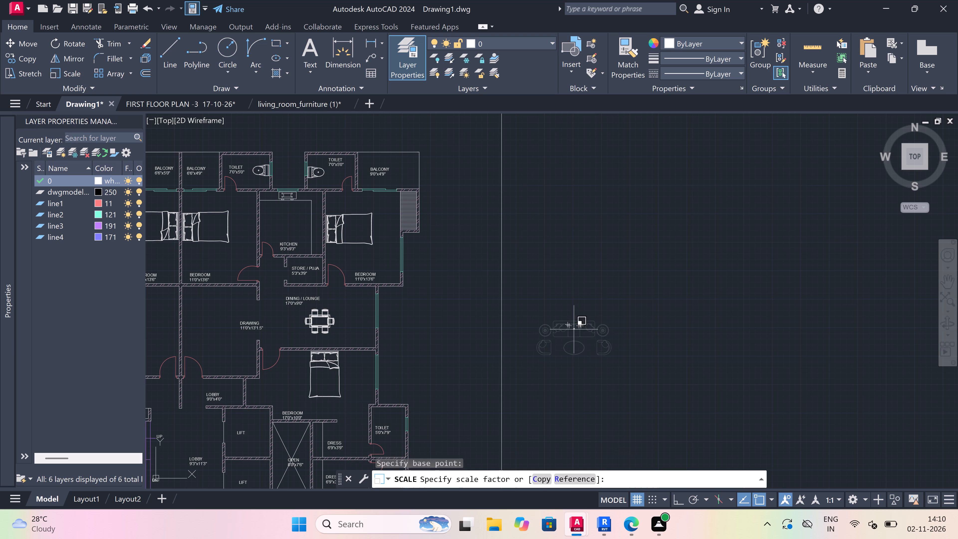
scroll(573, 287, up, 4)
scroll(573, 287, down, 3)
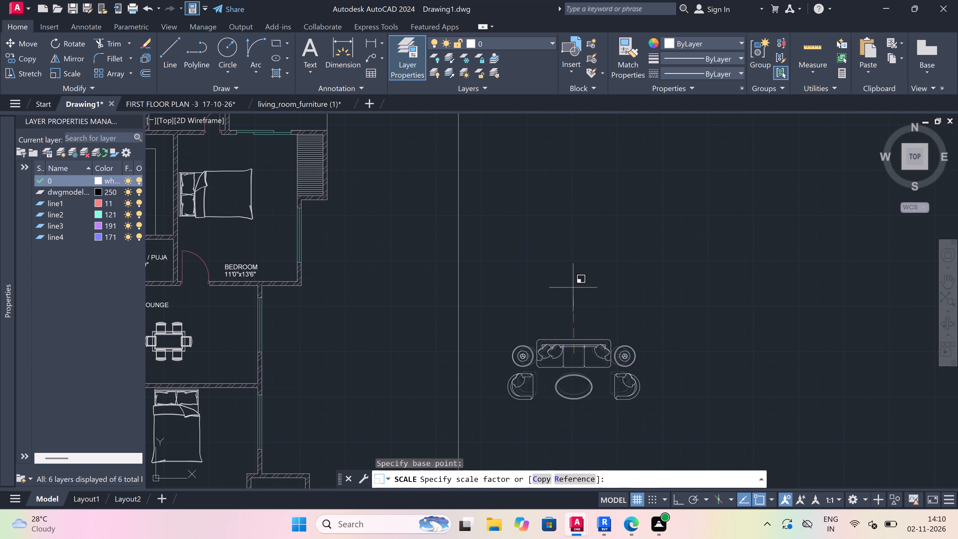
scroll(569, 338, up, 3)
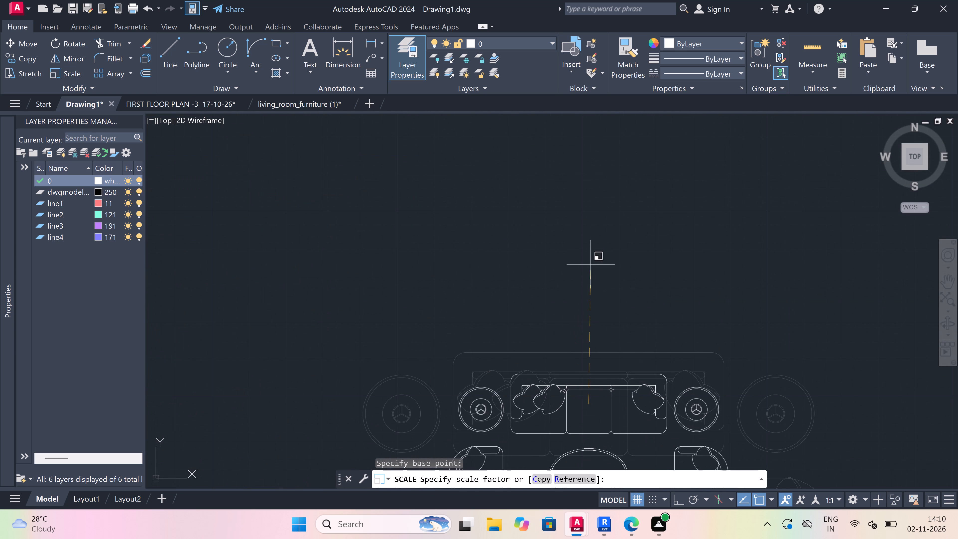
click(599, 243)
scroll(599, 243, down, 3)
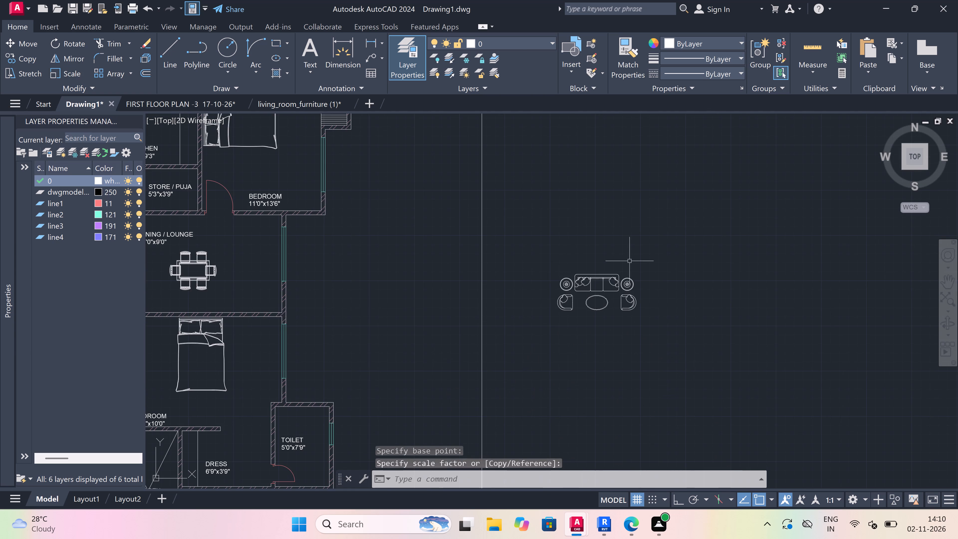
Rotate the sofa set to 270° about the sofa's centre with Ortho on, so the sofa stands vertically with its back facing right.
scroll(657, 274, up, 2)
drag(658, 269, 646, 282)
click(333, 388)
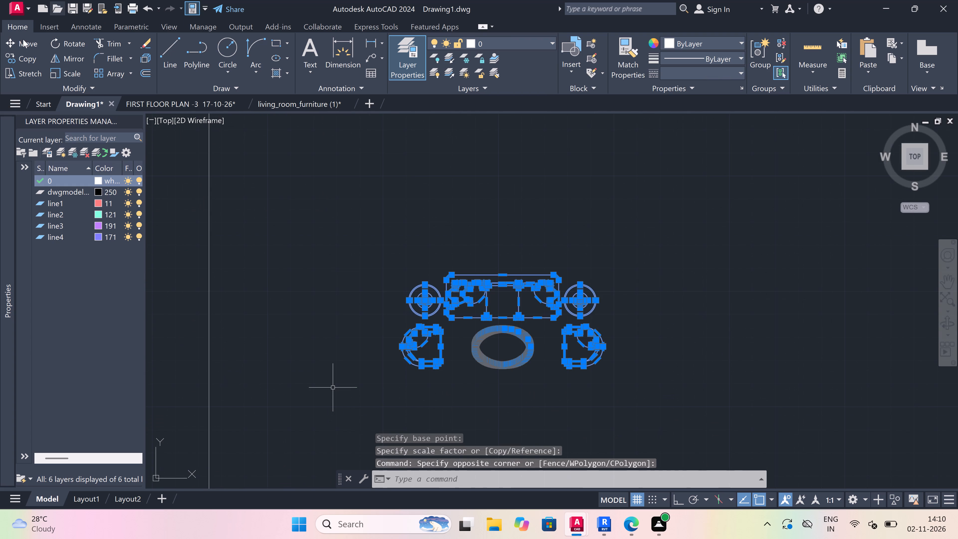
click(71, 43)
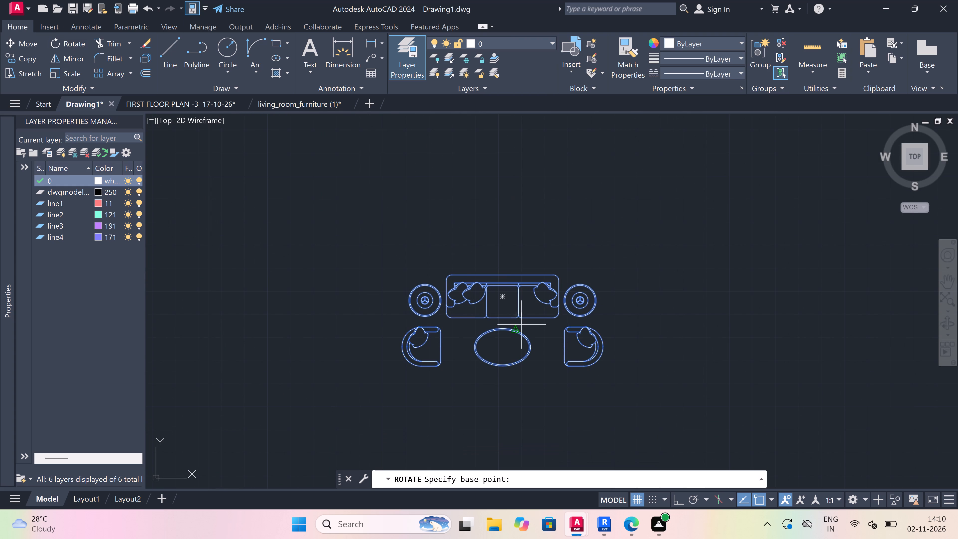
click(501, 296)
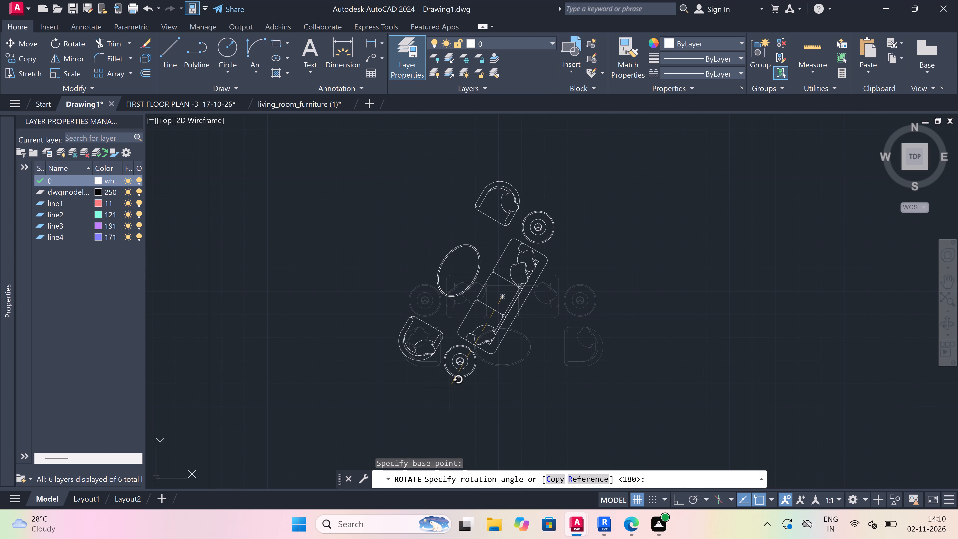
key(F8)
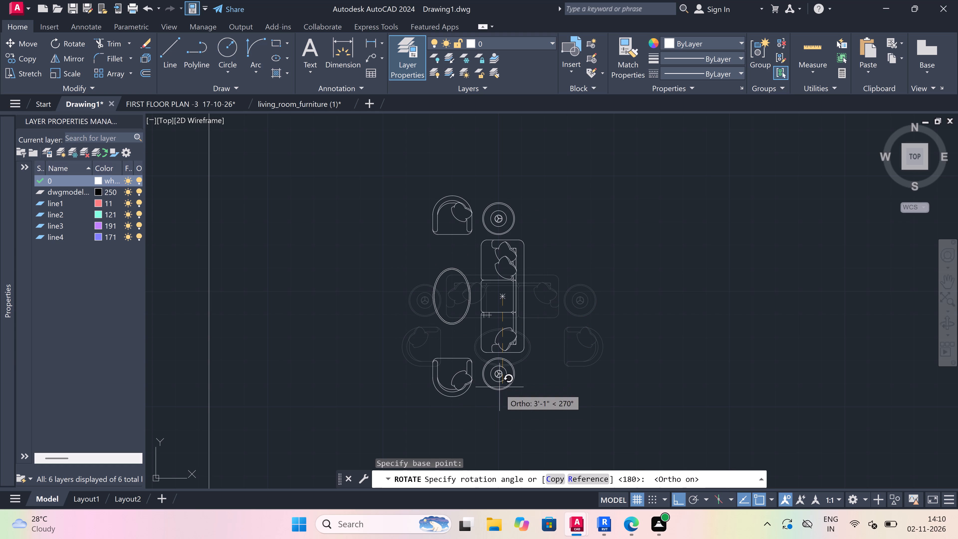
drag(507, 430, 508, 427)
Copy the rotated sofa set from the sofa's back midpoint into the upper-left 11'0"x13'1.5" drawing room, against the central wall with Ortho off.
drag(603, 175, 598, 181)
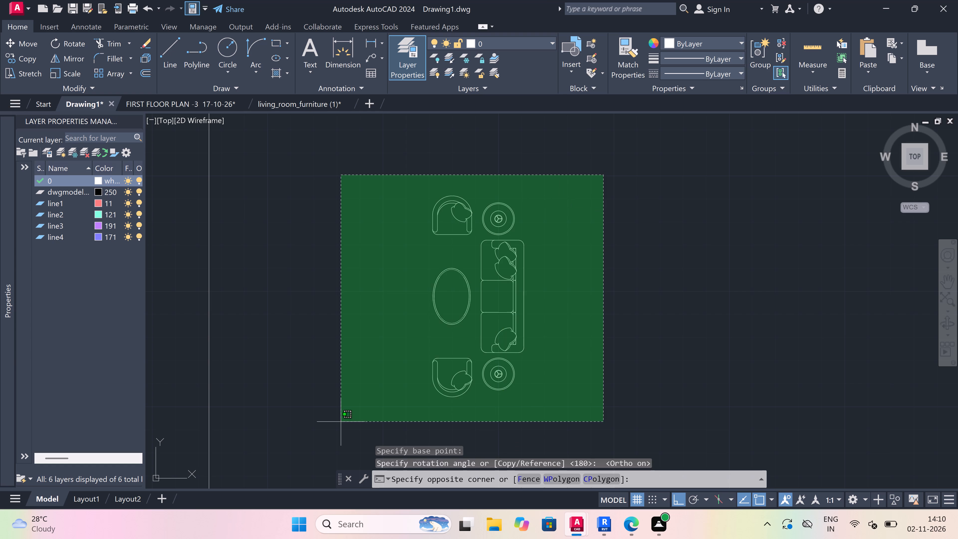
drag(339, 426, 339, 421)
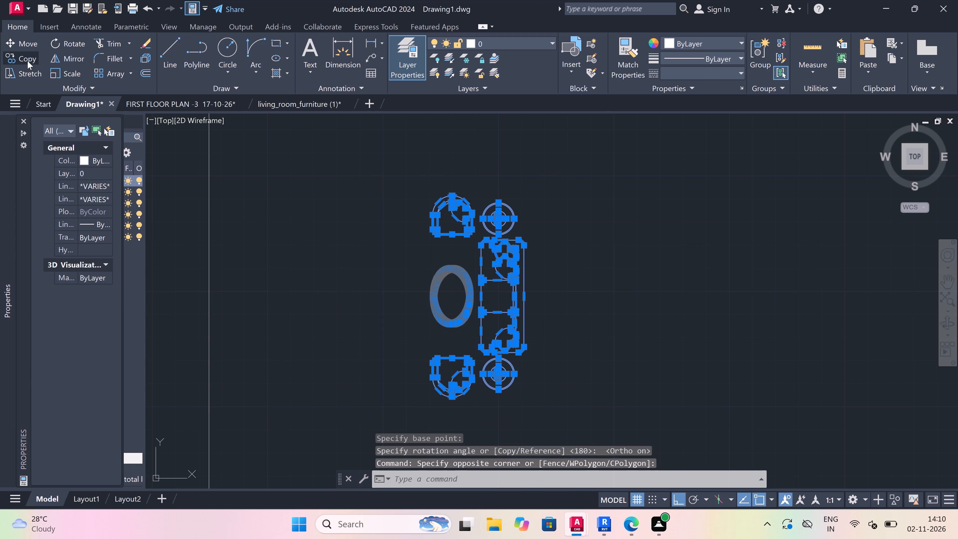
click(27, 57)
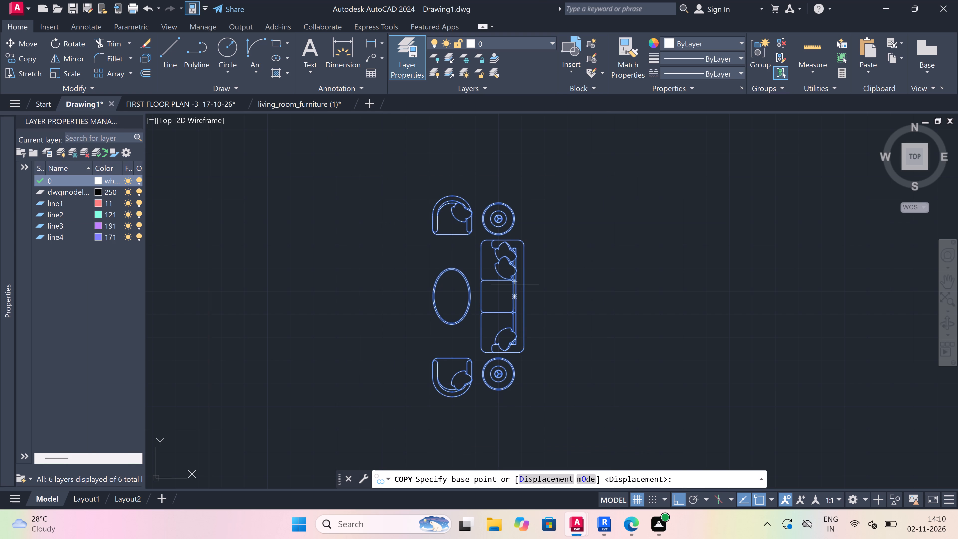
drag(525, 300, 534, 296)
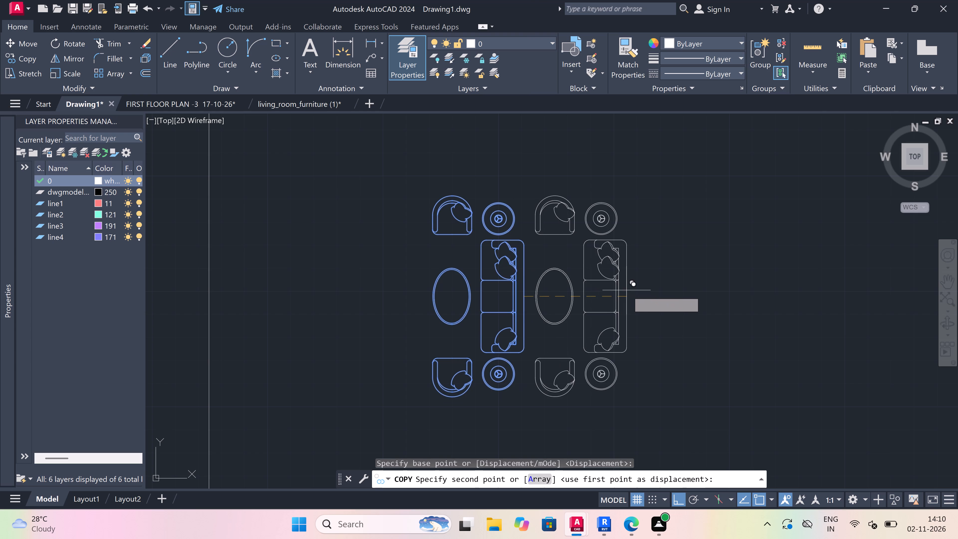
scroll(627, 291, down, 5)
key(F8)
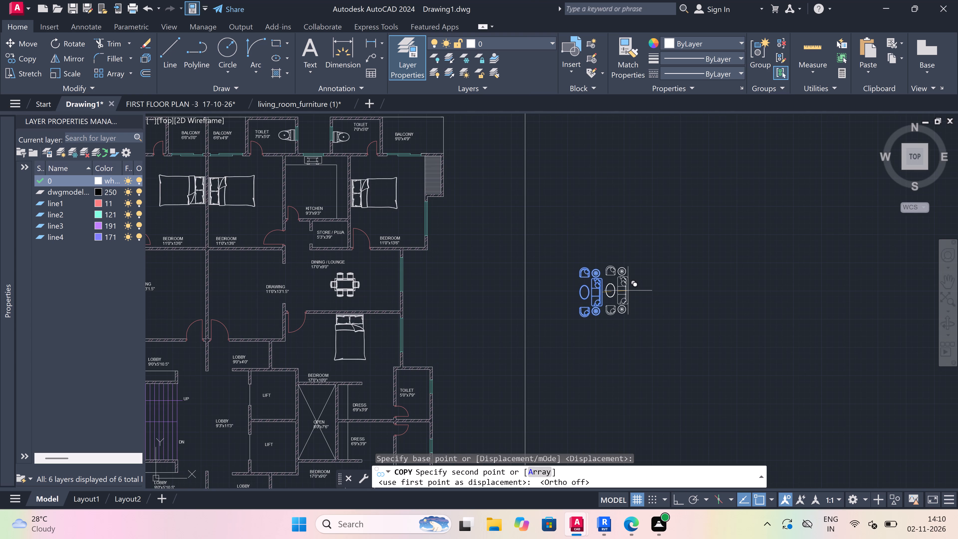
scroll(628, 278, down, 3)
scroll(523, 266, up, 1)
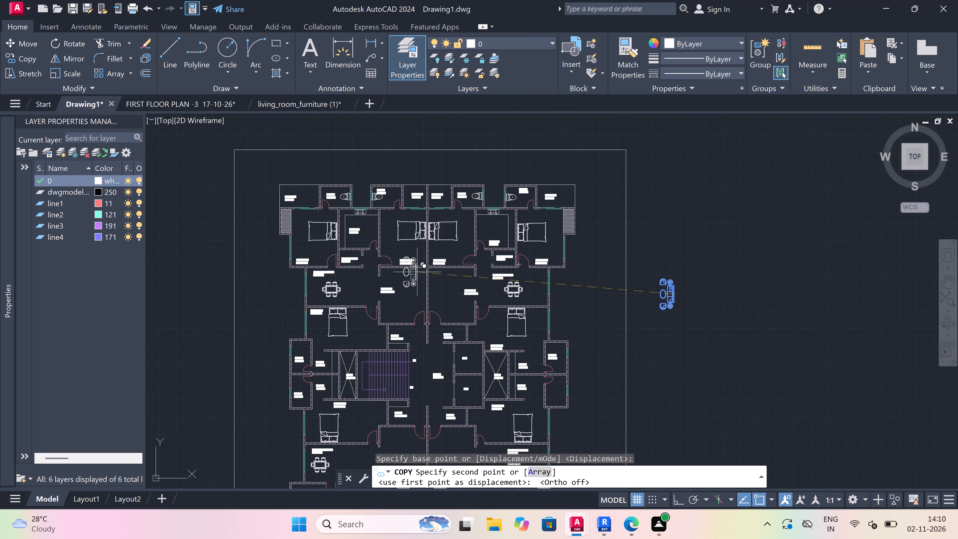
scroll(419, 285, up, 4)
scroll(451, 291, up, 3)
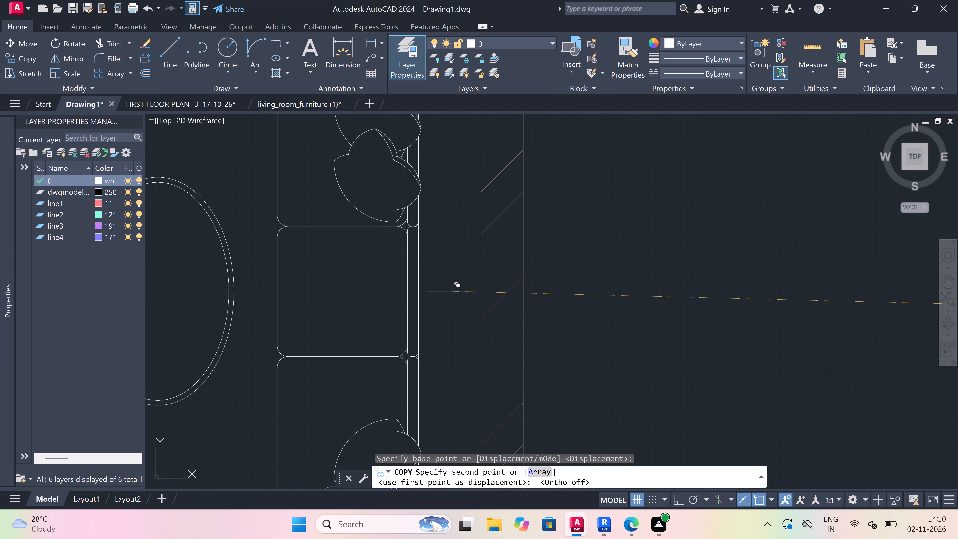
click(467, 298)
Place another copy of the sofa set in the lower-left 11'0"x13'6" drawing room against the central wall and end the copying.
scroll(448, 235, down, 12)
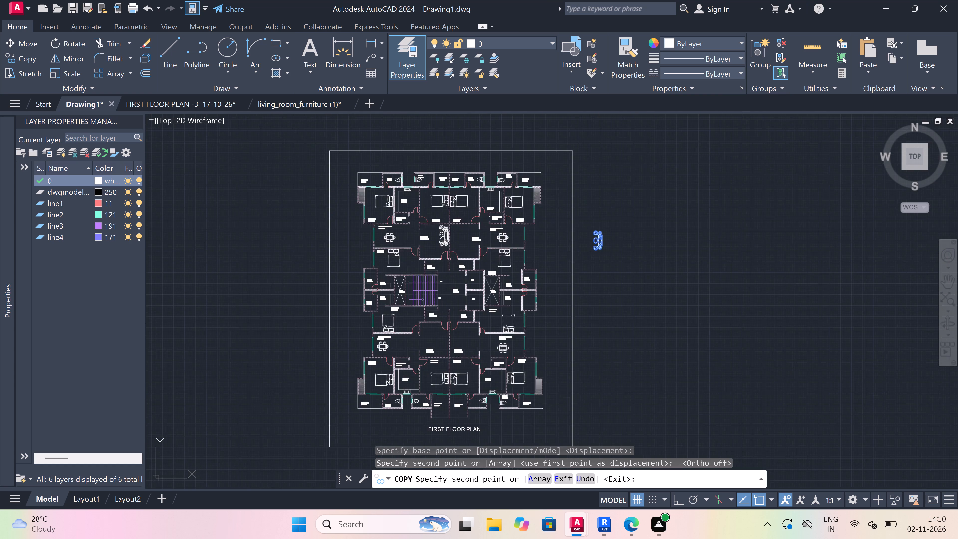
scroll(447, 274, up, 3)
scroll(424, 436, up, 1)
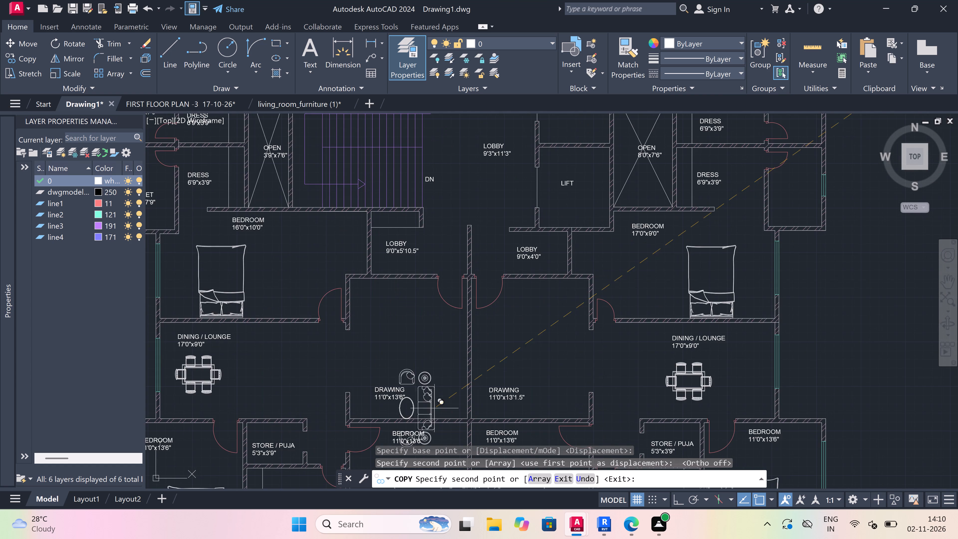
scroll(467, 344, up, 3)
scroll(452, 383, up, 4)
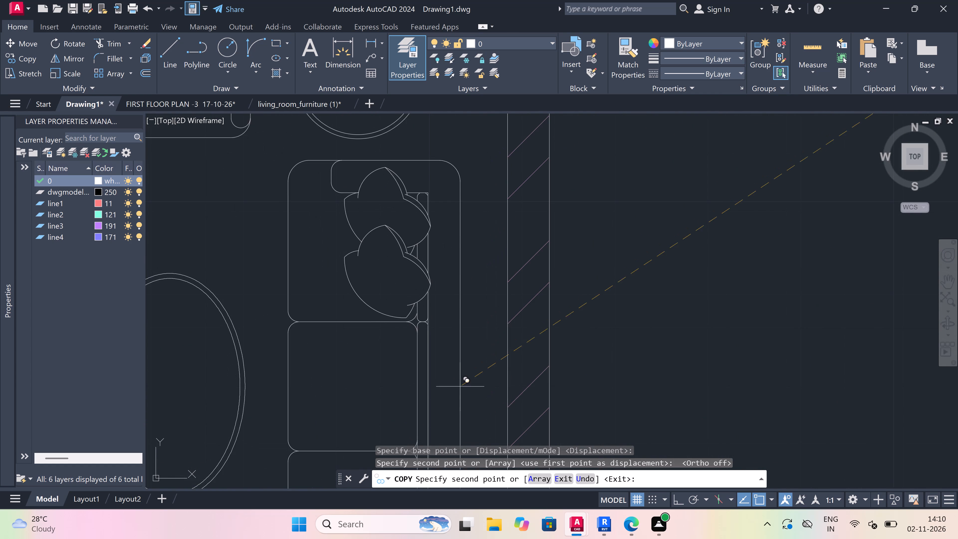
click(491, 427)
scroll(474, 301, down, 2)
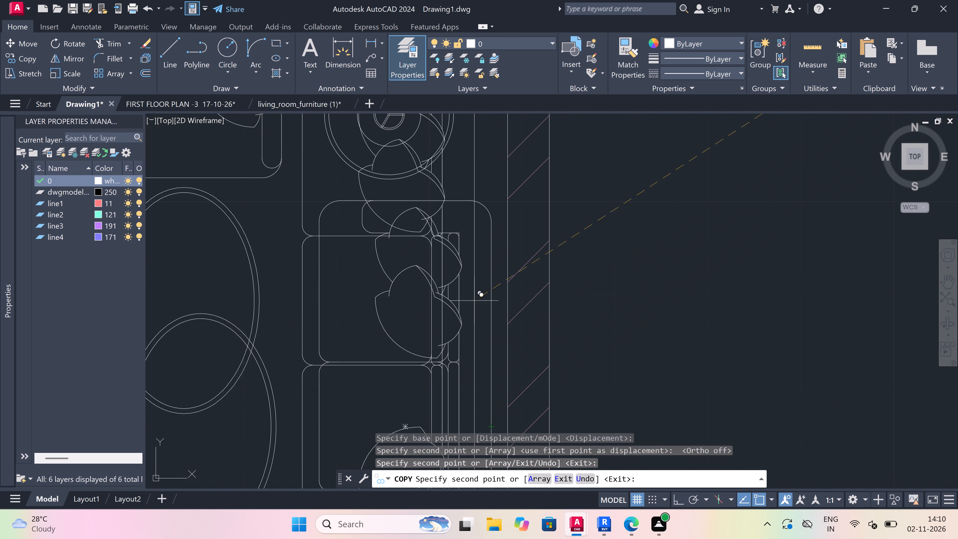
scroll(474, 301, down, 3)
key(Escape)
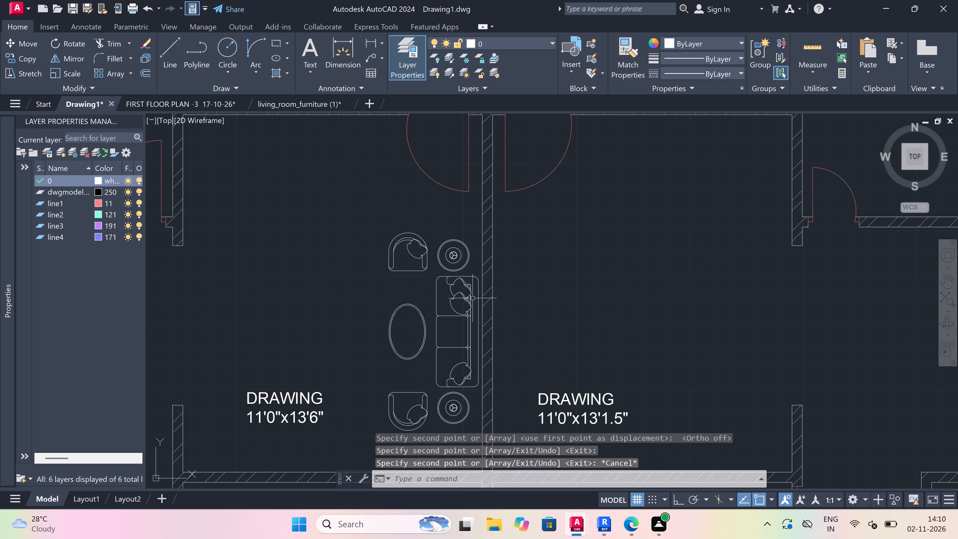
Rotate the spare sofa set outside the plan 180° about the sofa's back midpoint with Ortho on, so its back faces left.
scroll(471, 301, down, 2)
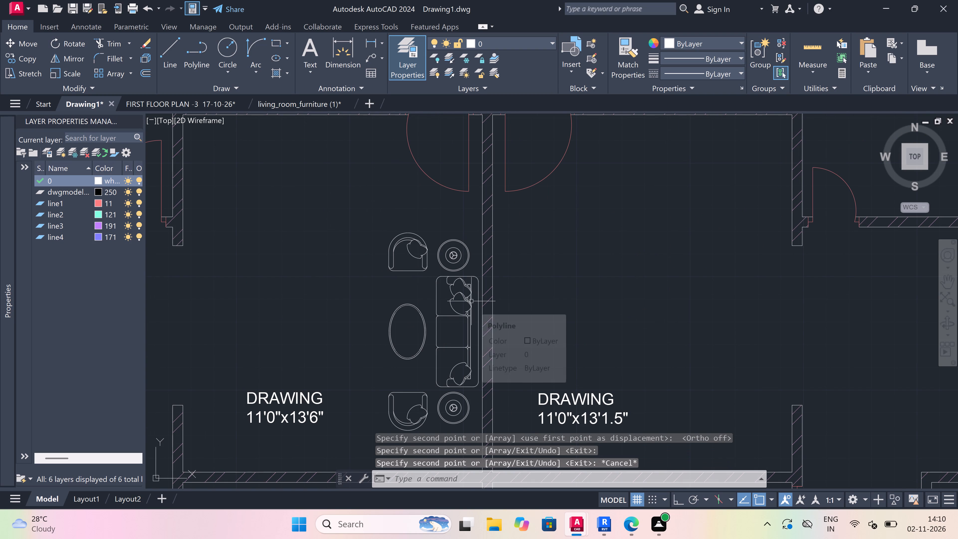
scroll(471, 301, down, 5)
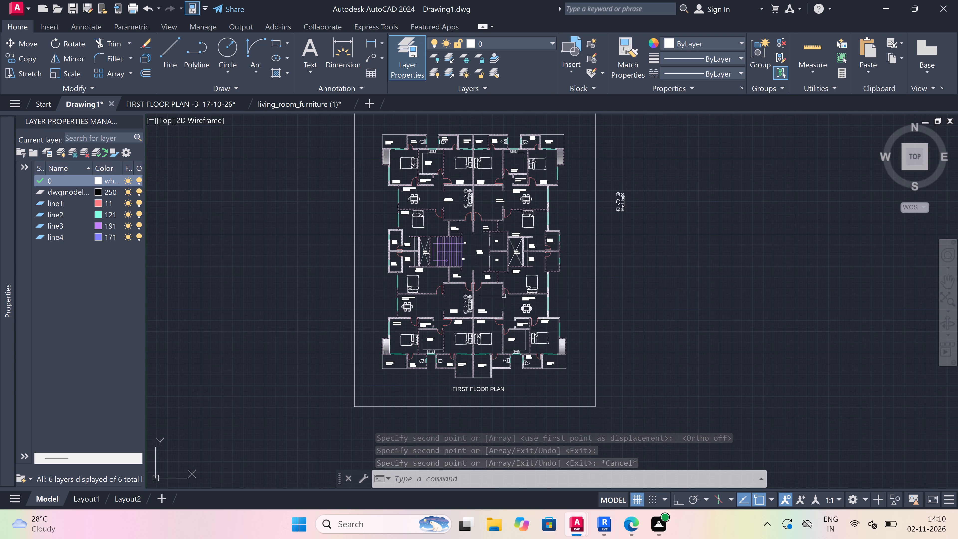
scroll(455, 297, down, 1)
scroll(479, 268, up, 3)
scroll(507, 262, up, 1)
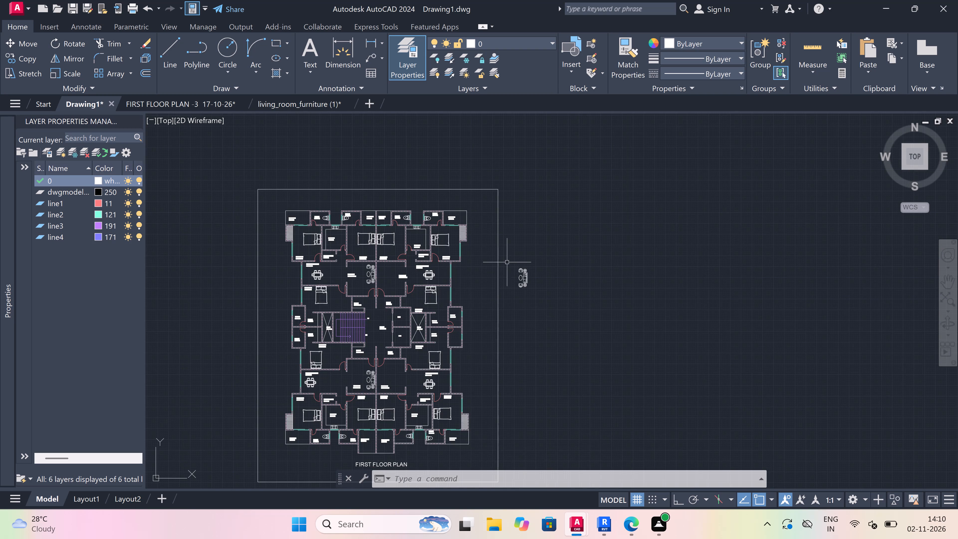
scroll(544, 275, up, 2)
click(553, 258)
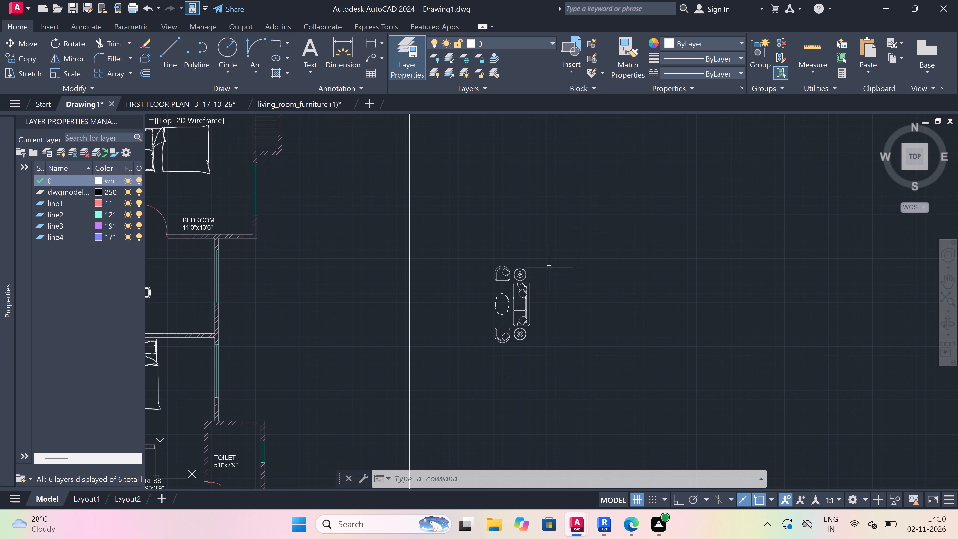
drag(443, 404, 443, 385)
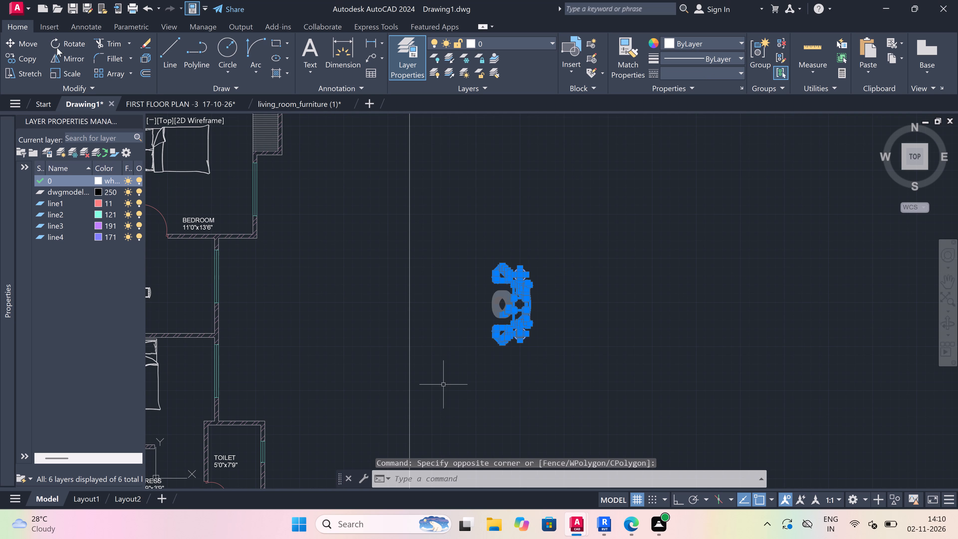
click(76, 42)
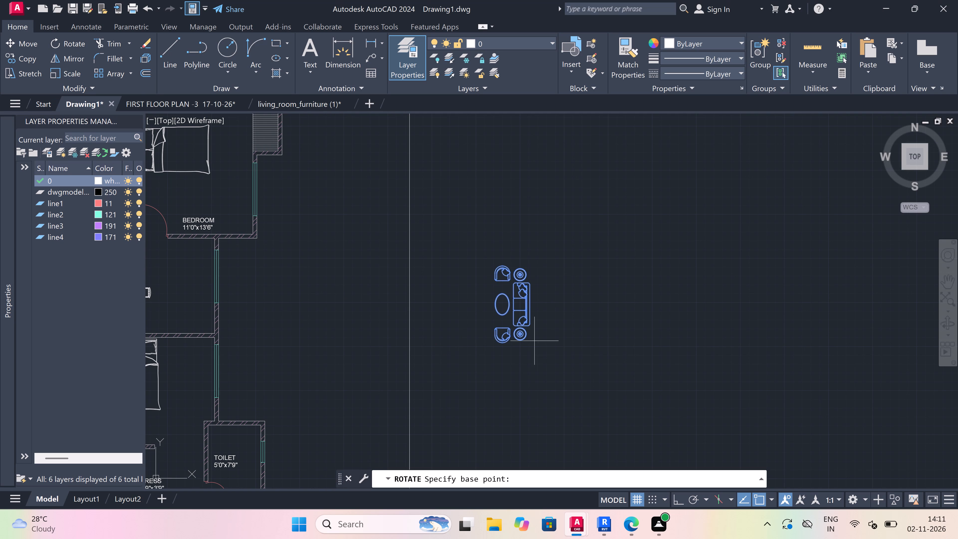
click(528, 302)
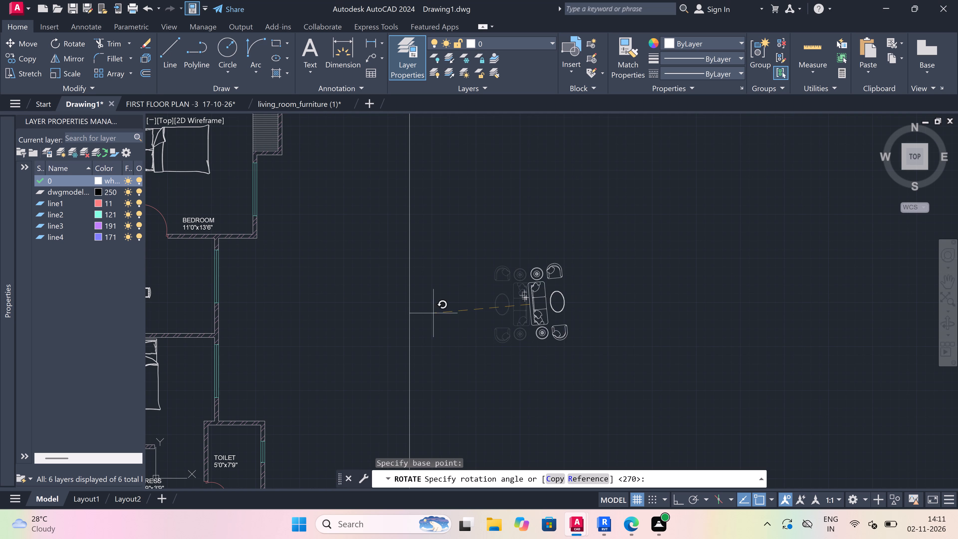
key(F8)
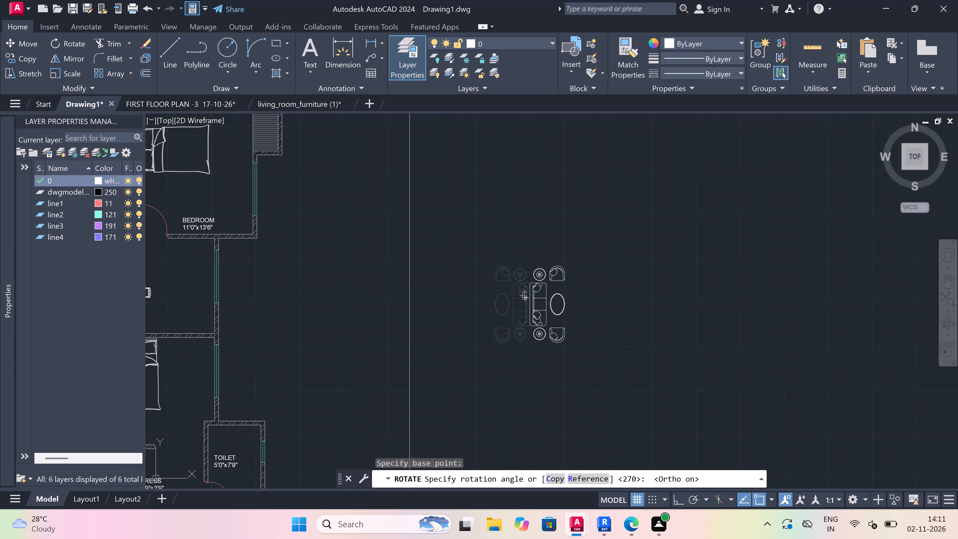
click(444, 317)
Copy the rotated sofa set from beside the sofa's back into the upper-right 11'0"x13'1.5" drawing room, against the central wall with Ortho off.
drag(615, 246, 575, 268)
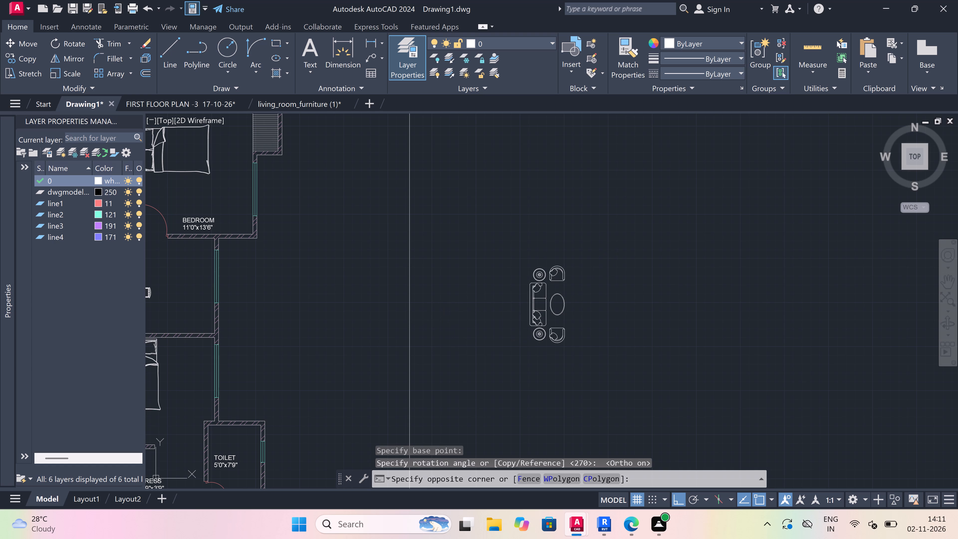
drag(434, 384, 436, 376)
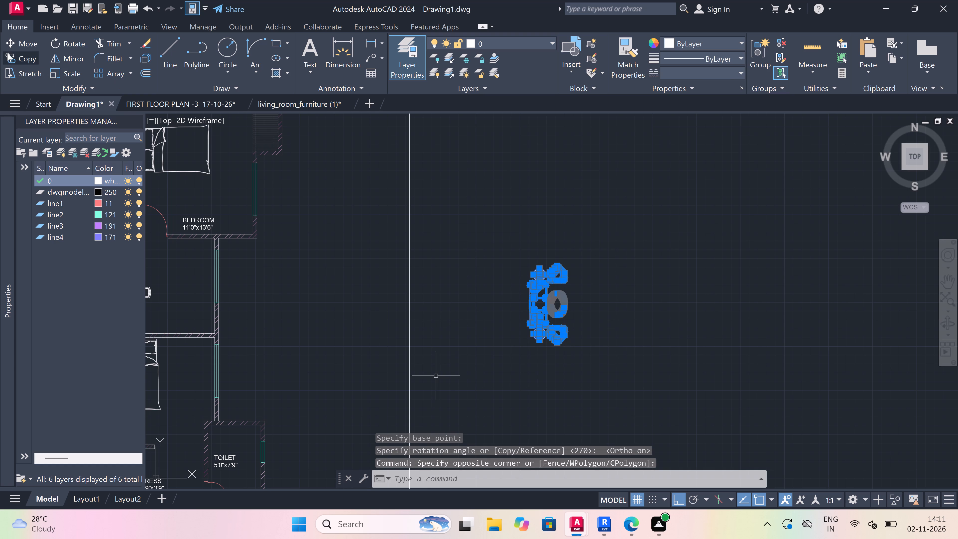
click(21, 54)
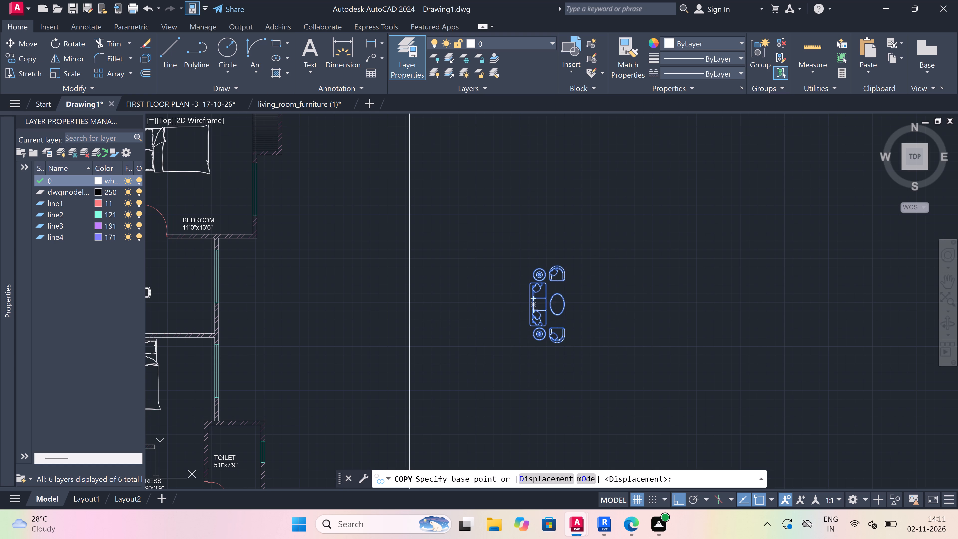
drag(521, 301, 419, 316)
scroll(530, 318, down, 4)
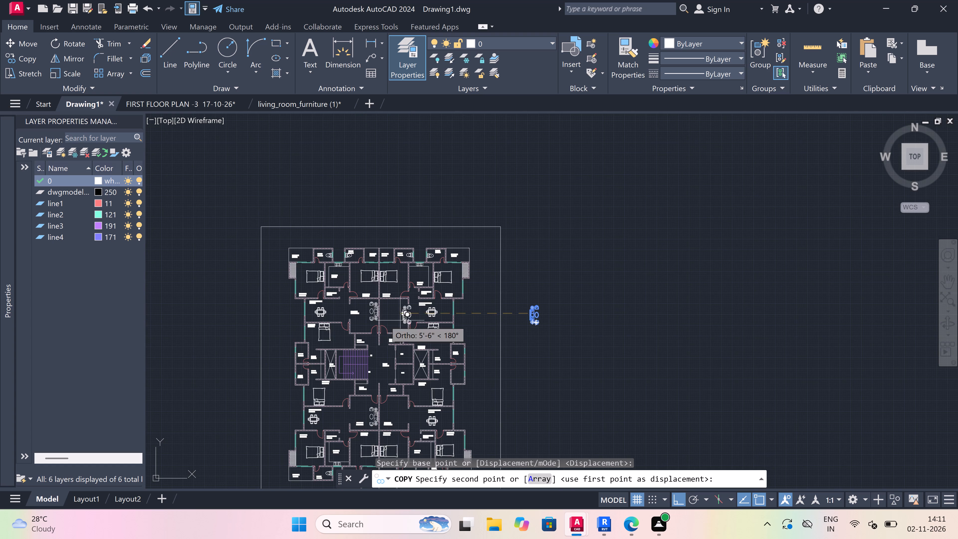
scroll(303, 308, up, 3)
scroll(612, 296, up, 4)
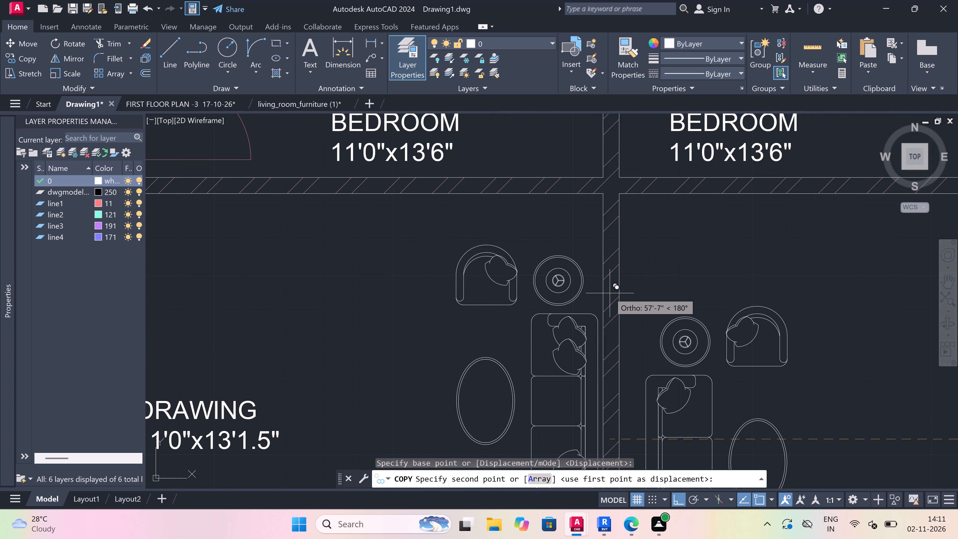
key(F8)
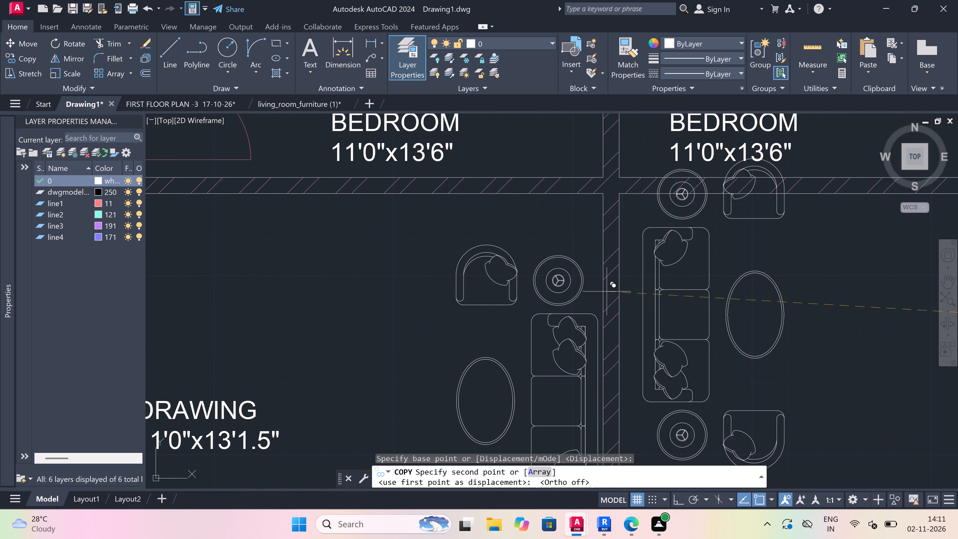
scroll(311, 193, down, 3)
scroll(349, 220, up, 1)
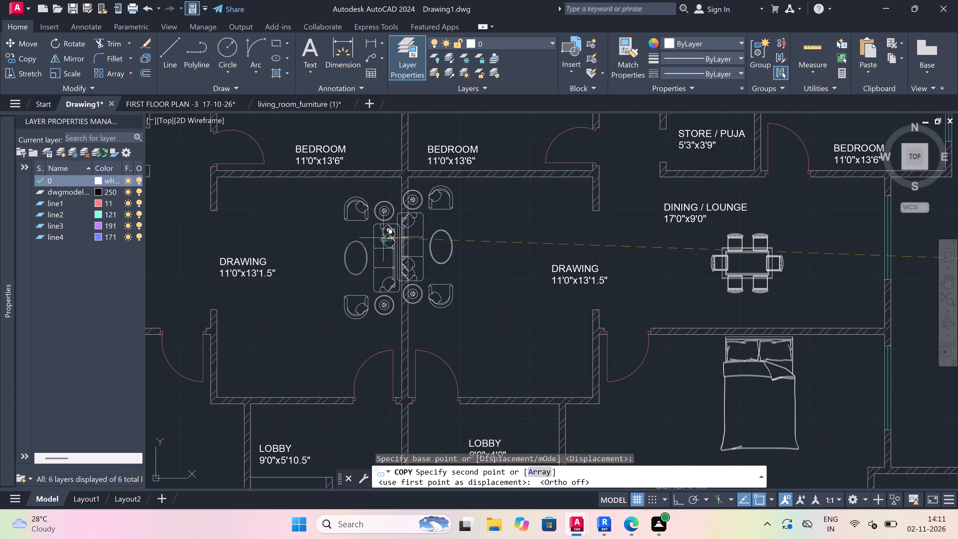
scroll(383, 237, up, 1)
scroll(417, 253, up, 4)
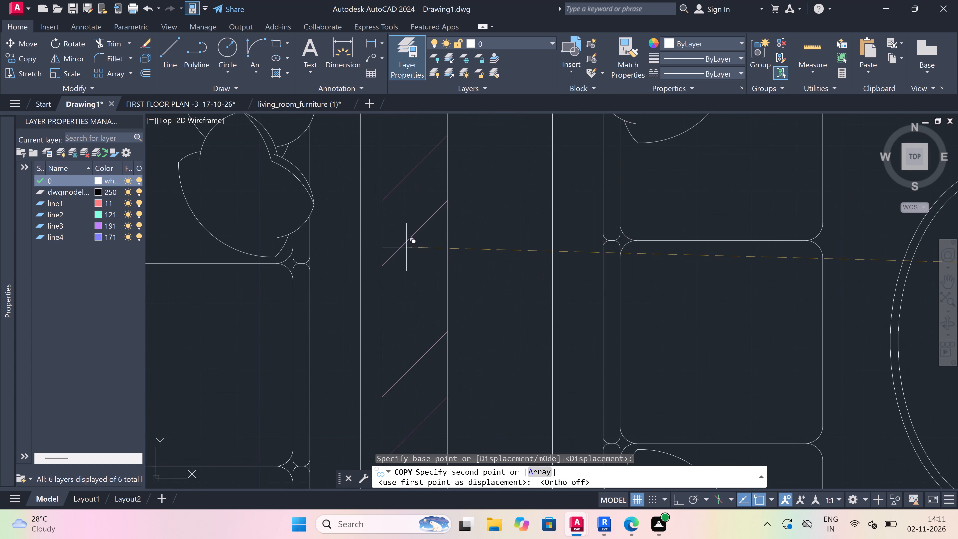
click(335, 237)
Place another copy of the sofa set in the lower-right 11'0"x13'1.5" drawing room against the central wall and end the copying.
scroll(353, 159, down, 8)
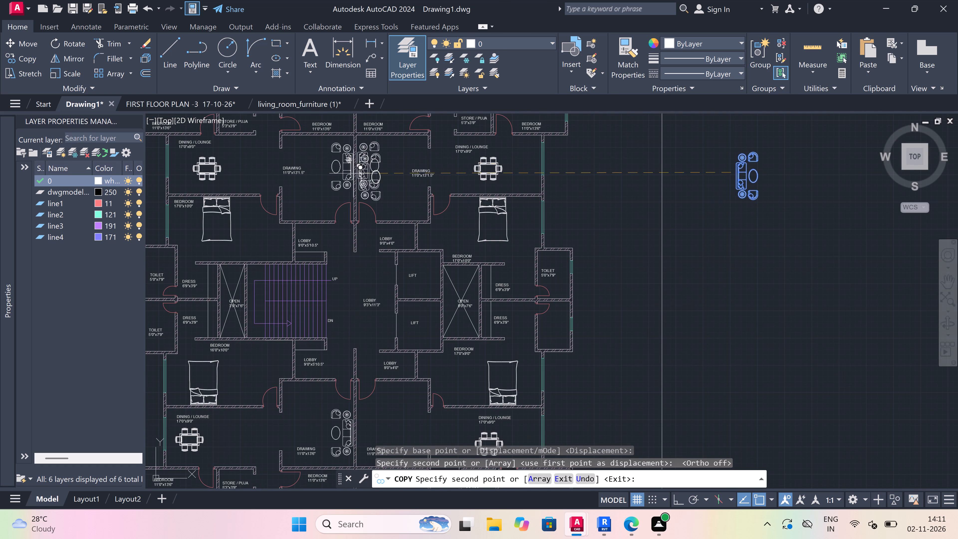
scroll(346, 330, down, 2)
scroll(340, 371, up, 4)
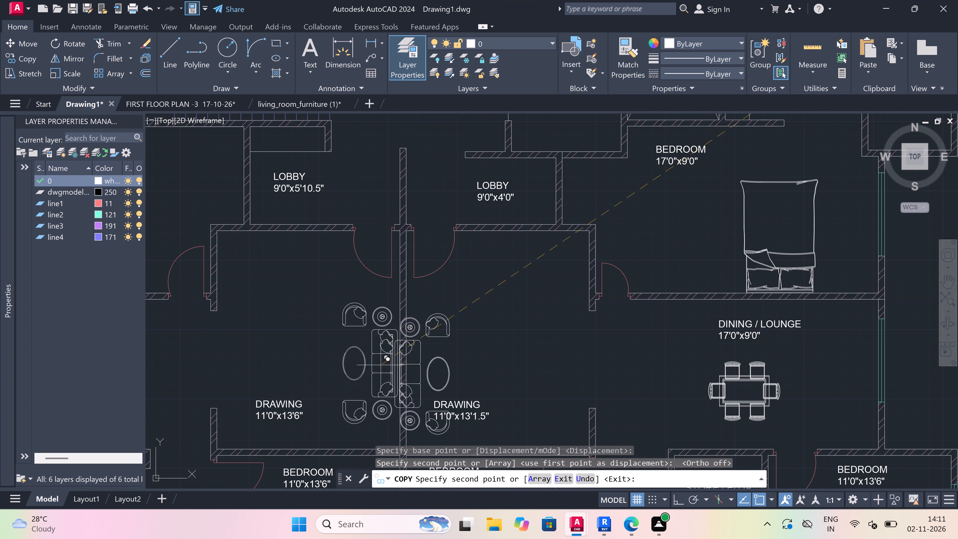
scroll(400, 358, up, 3)
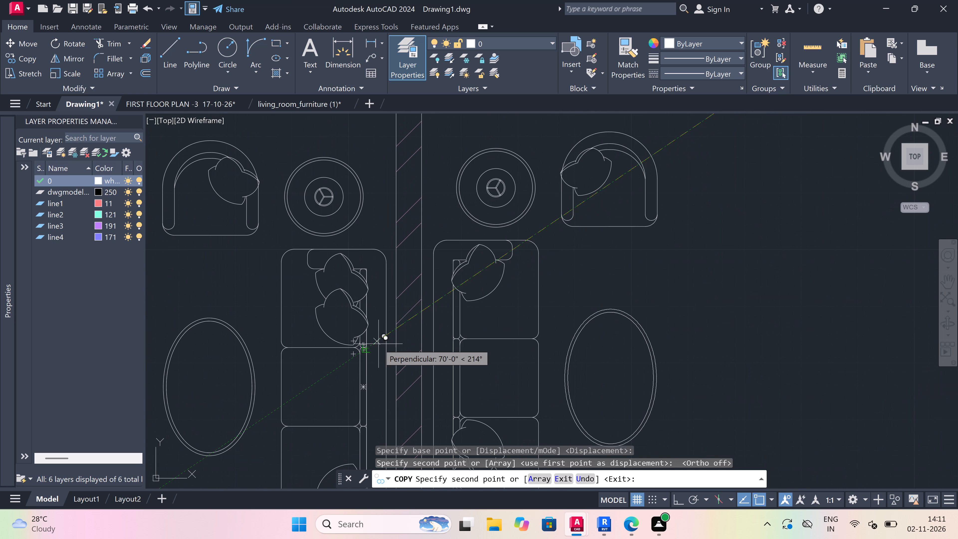
click(379, 342)
scroll(346, 204, down, 6)
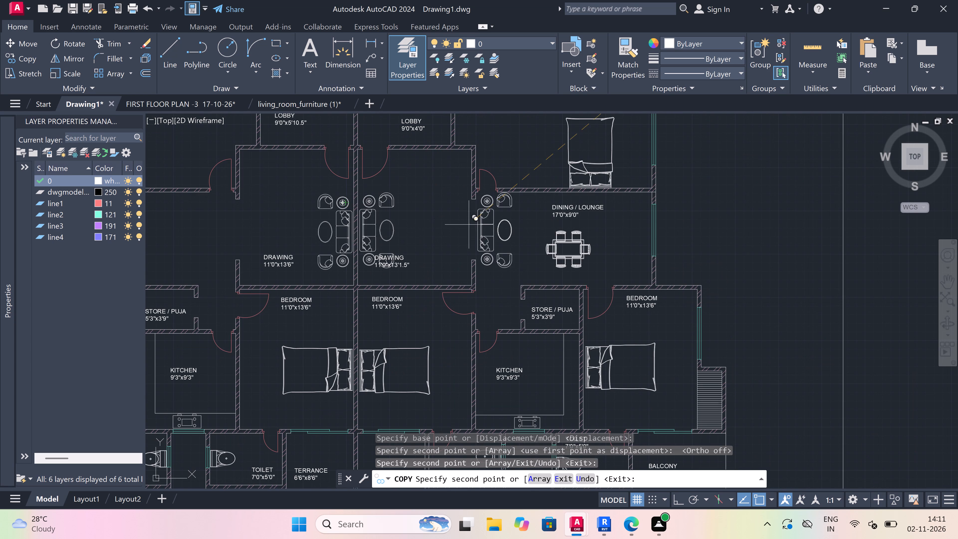
key(Escape)
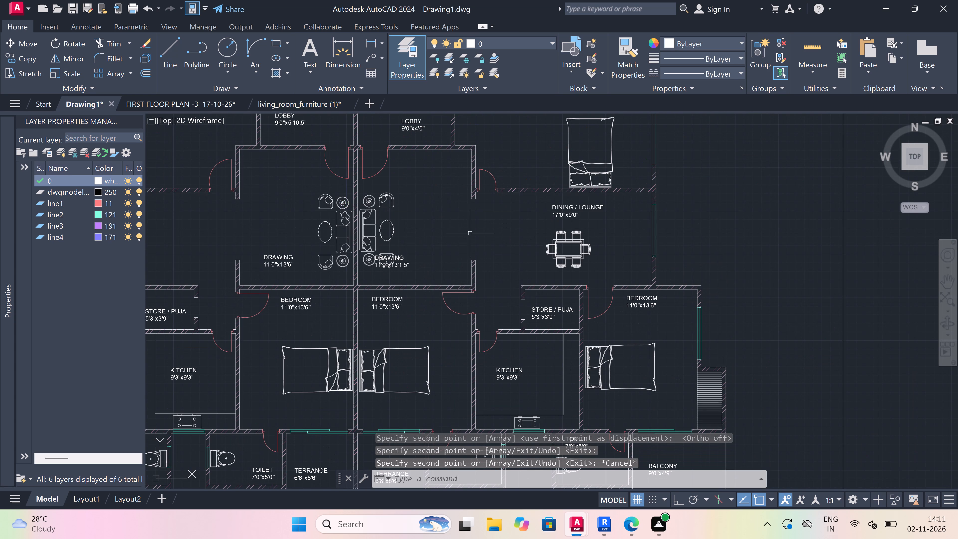
Move the lower-right drawing room's DRAWING 11'0"x13'1.5" label clear of the armchair, into the open floor toward the room's right side.
scroll(411, 260, up, 2)
scroll(390, 267, up, 1)
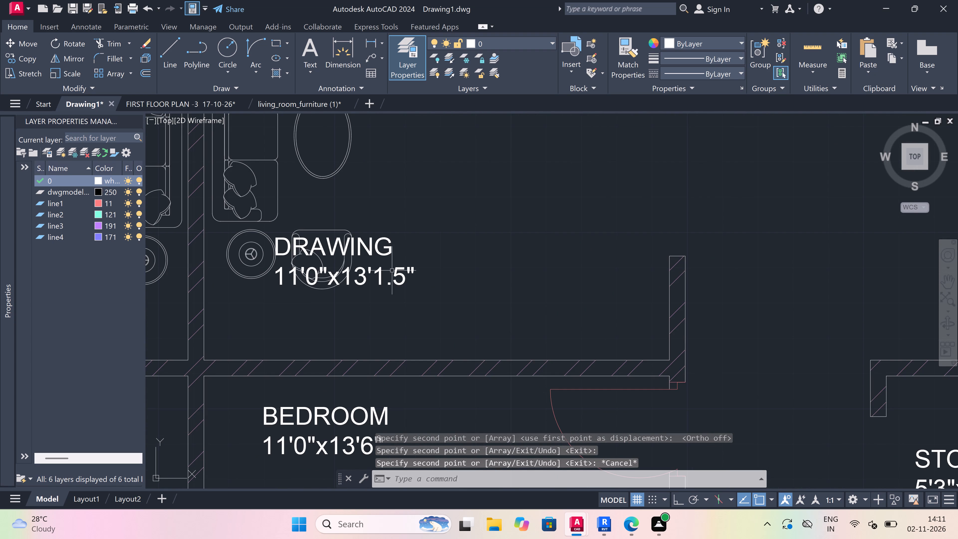
click(396, 273)
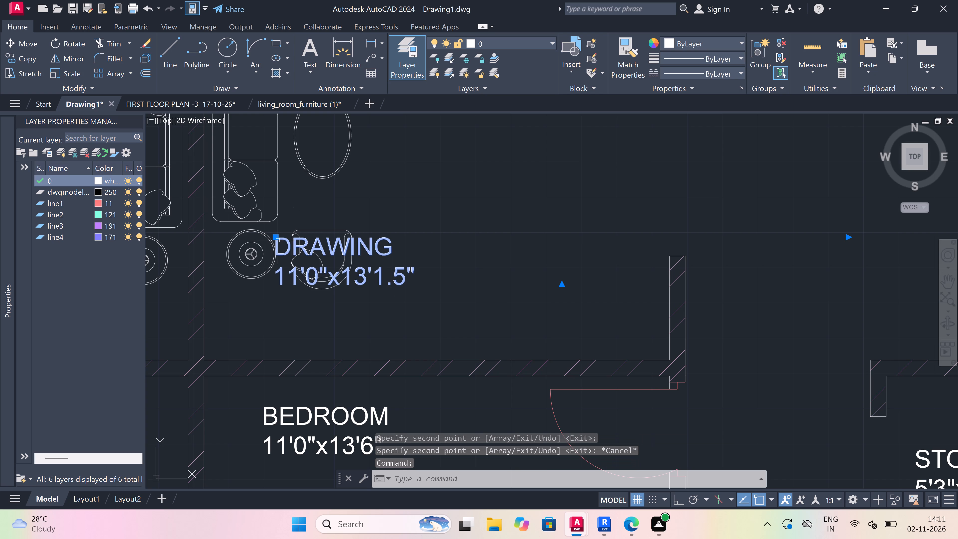
click(277, 239)
click(450, 278)
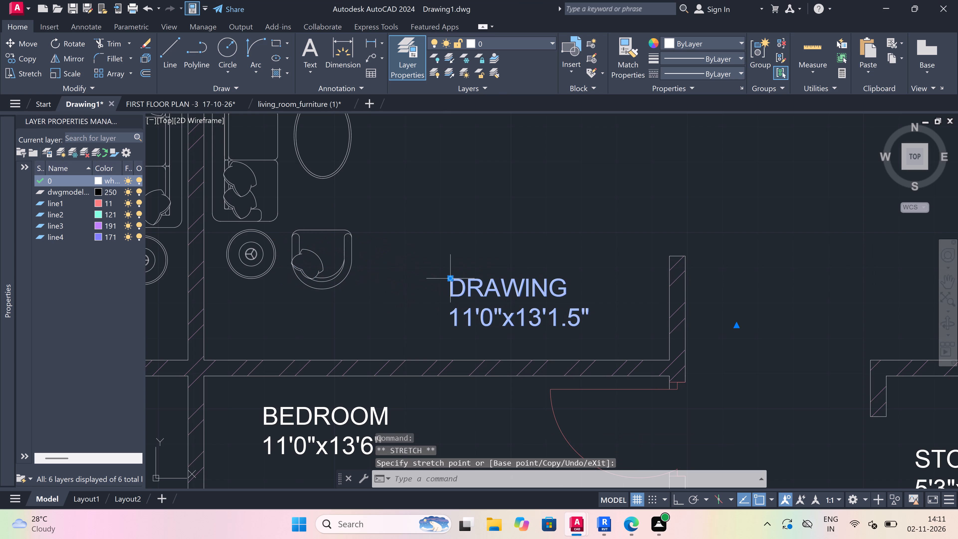
key(Escape)
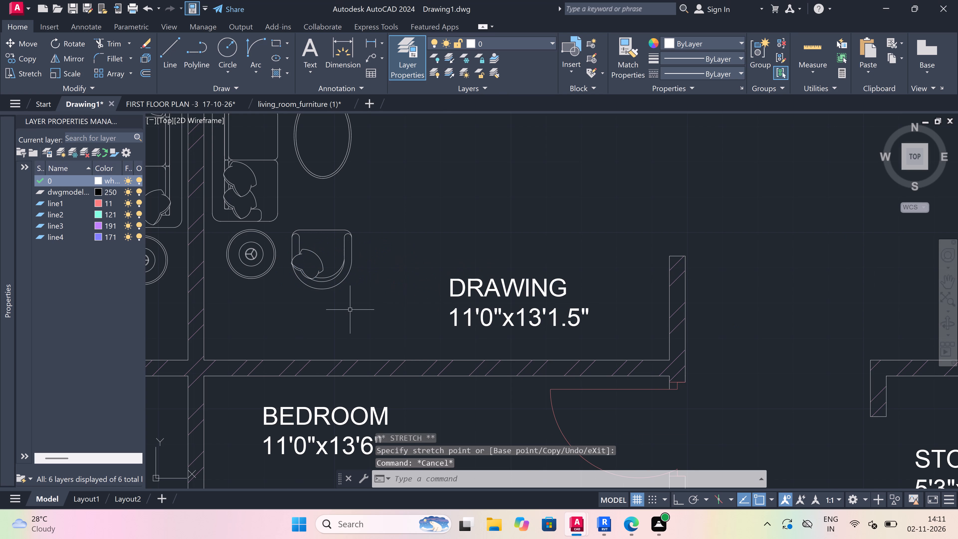
Delete the spare sofa set outside the plan's border.
scroll(350, 310, down, 9)
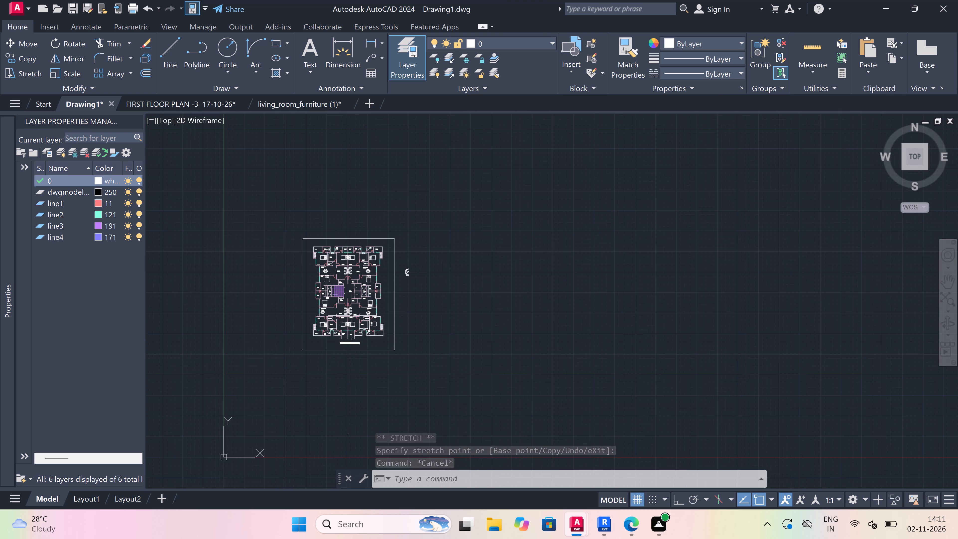
scroll(402, 270, up, 3)
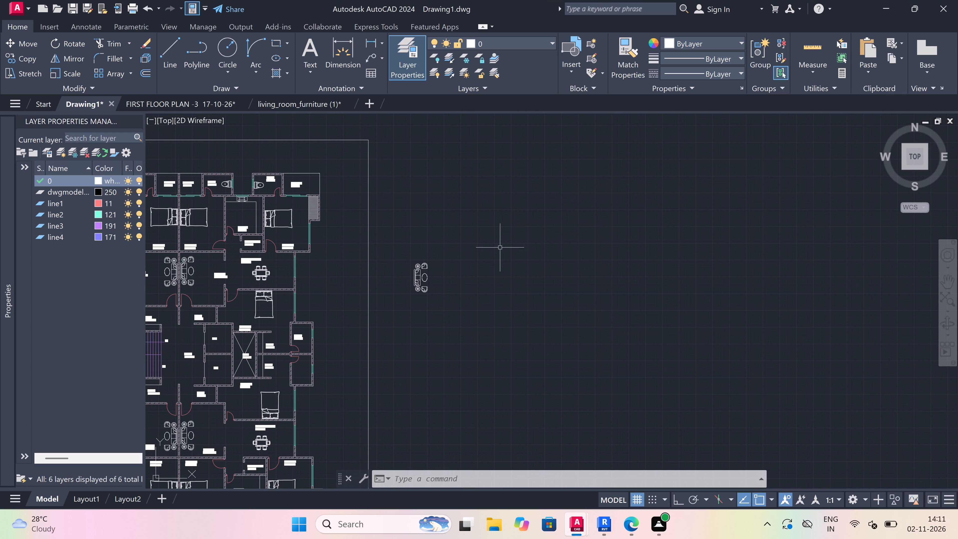
drag(469, 236, 460, 245)
click(395, 340)
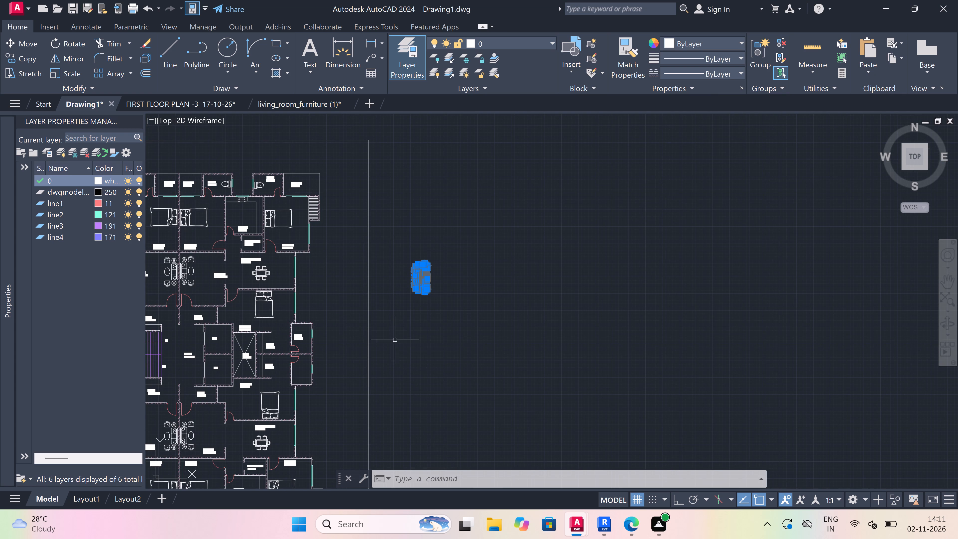
key(Delete)
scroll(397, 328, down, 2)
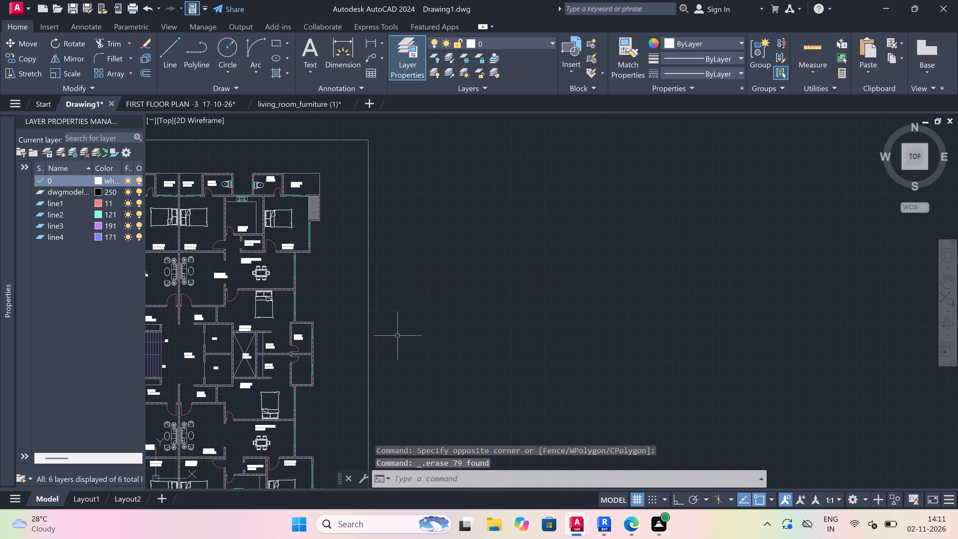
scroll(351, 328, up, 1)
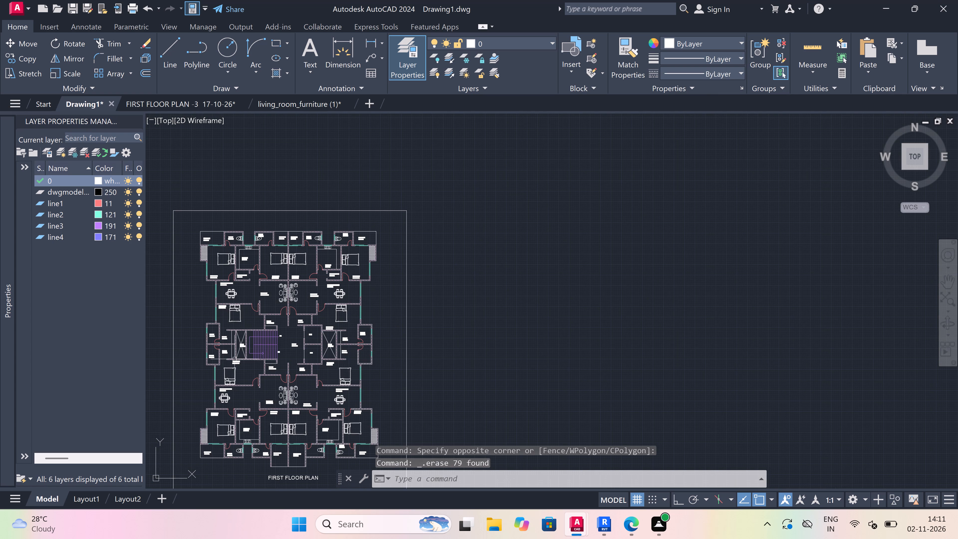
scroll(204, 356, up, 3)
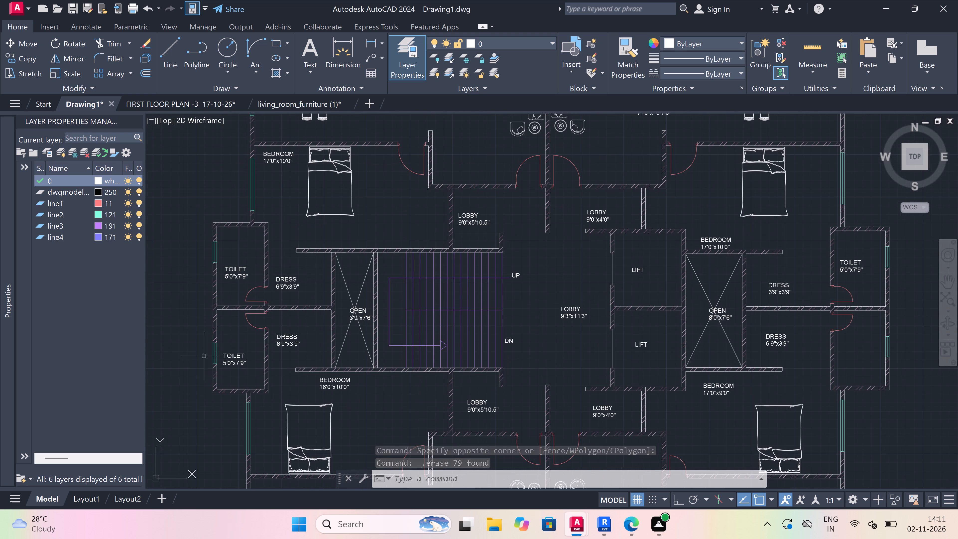
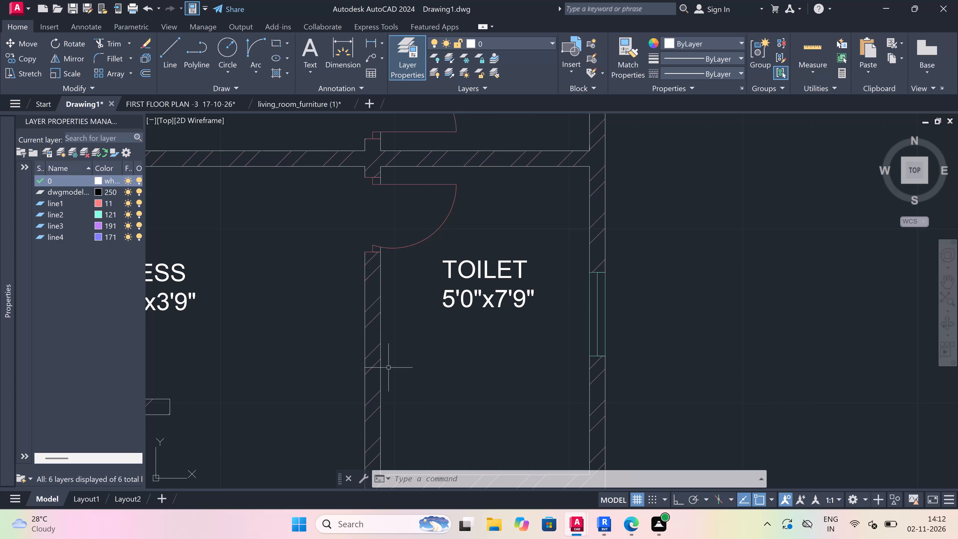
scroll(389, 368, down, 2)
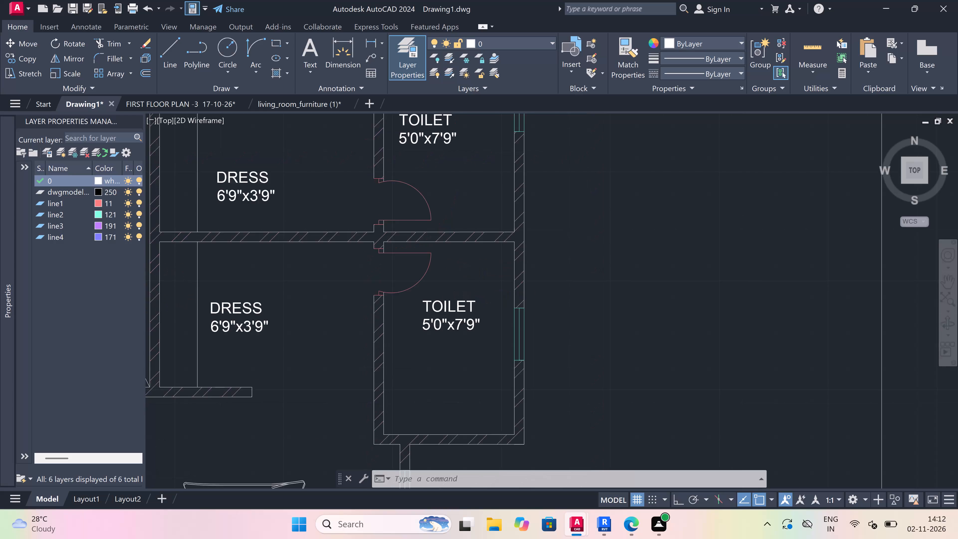
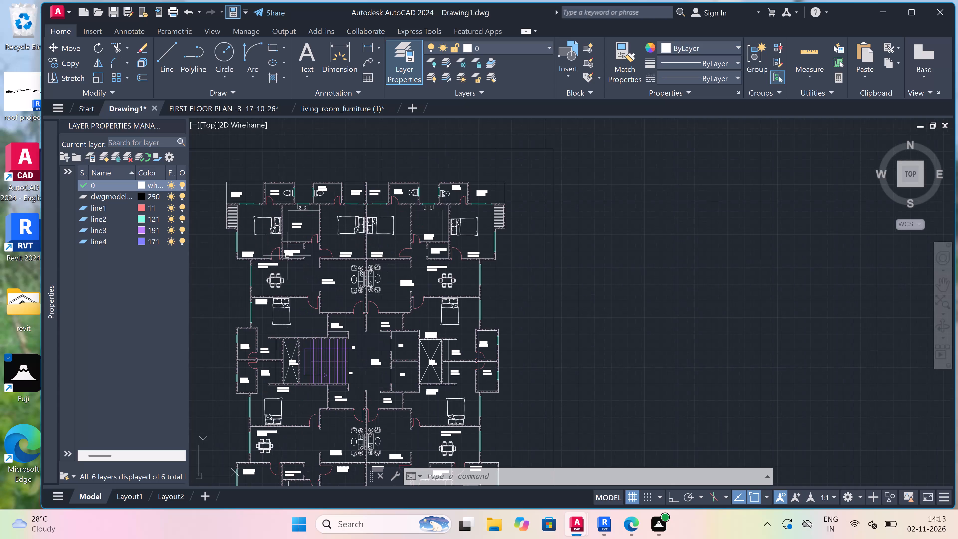
Copy the WC from the southeast flat's toilet beside the terrace to the upper 5'0"x7'9" east-side toilet, against its window wall.
scroll(267, 338, down, 1)
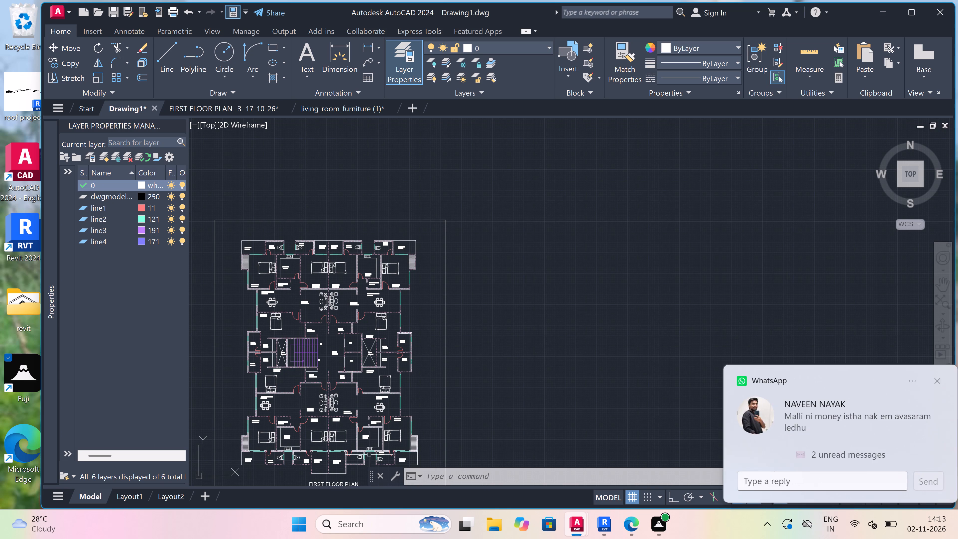
scroll(367, 459, up, 3)
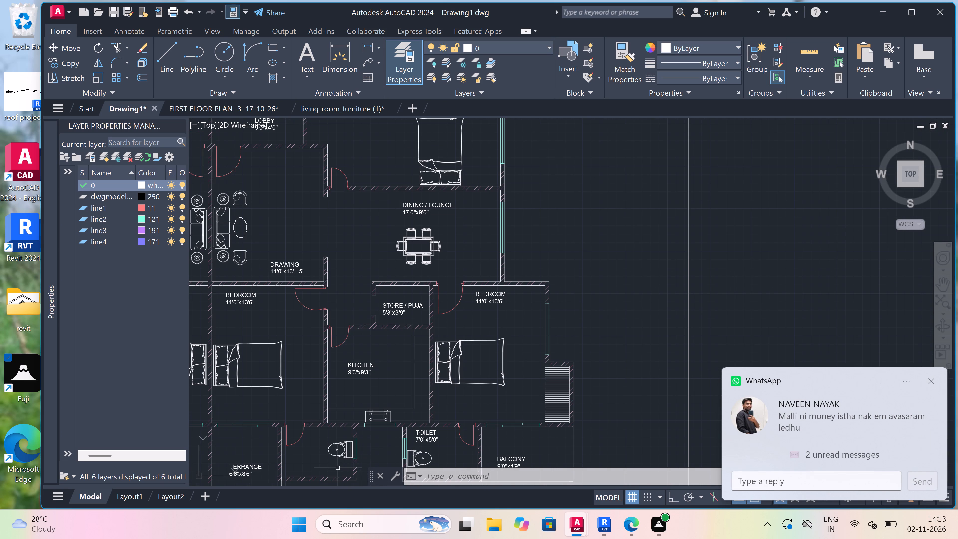
scroll(337, 460, up, 1)
click(339, 438)
click(317, 450)
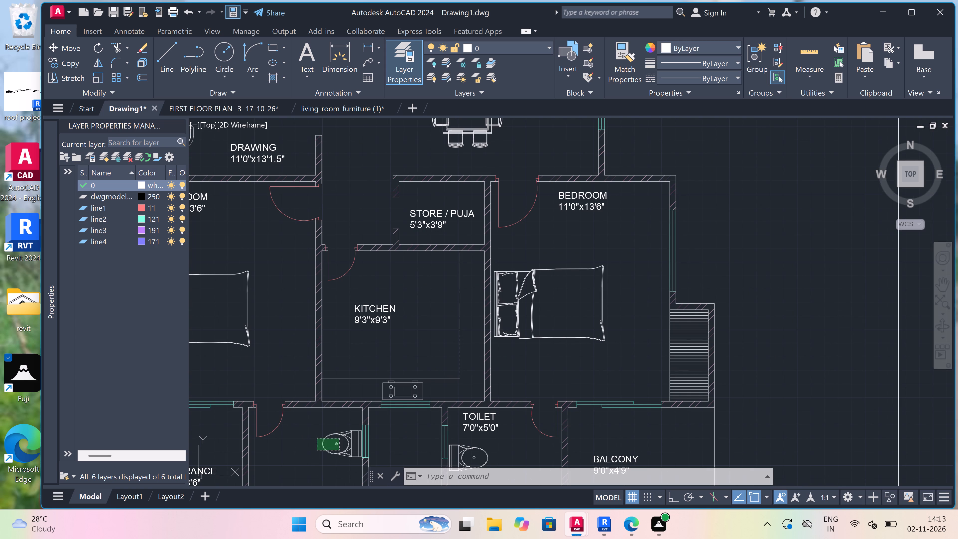
click(914, 8)
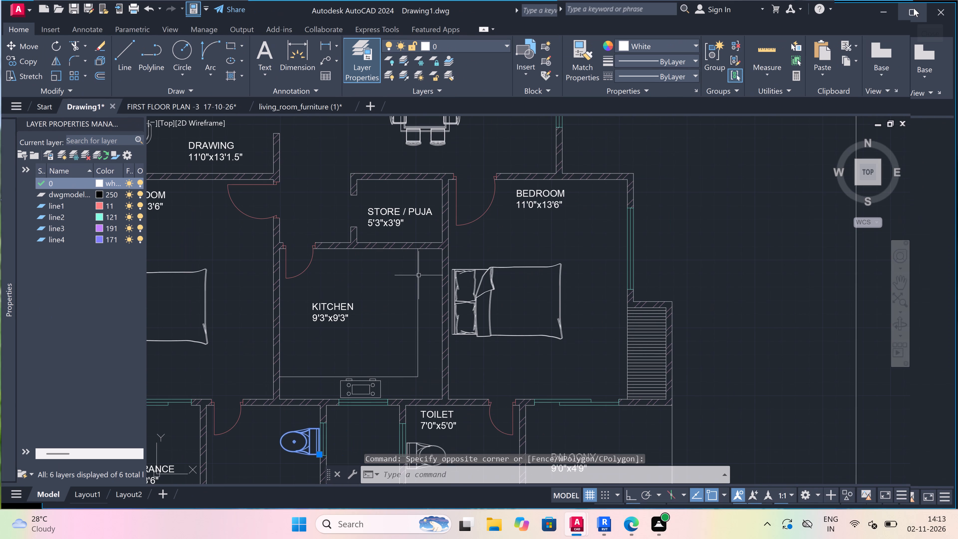
click(27, 55)
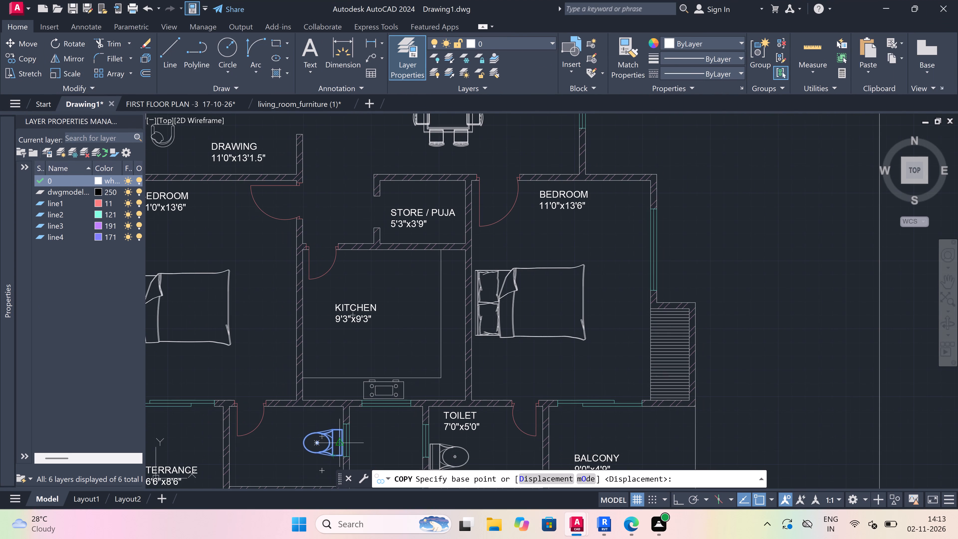
scroll(343, 443, down, 1)
scroll(343, 442, up, 3)
drag(344, 441, 318, 444)
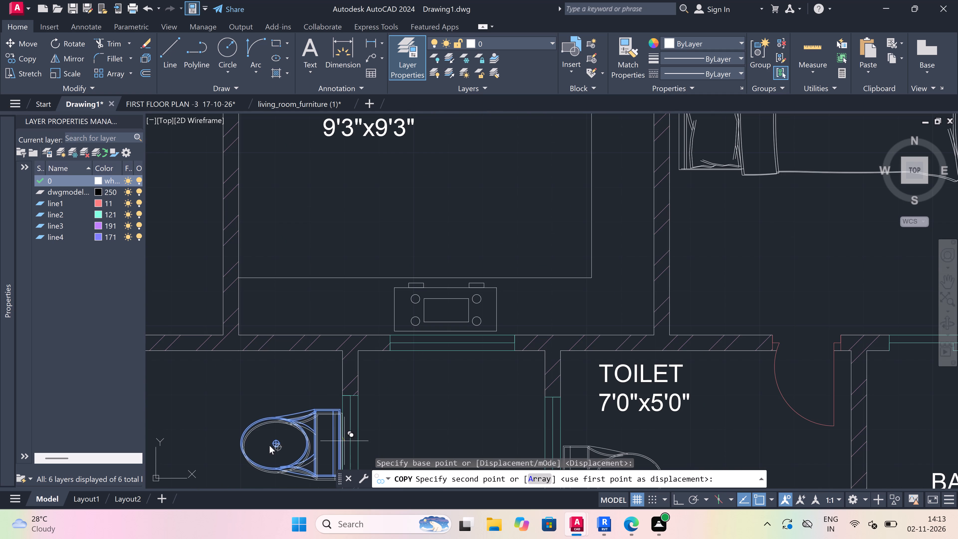
scroll(365, 370, down, 5)
scroll(447, 180, up, 2)
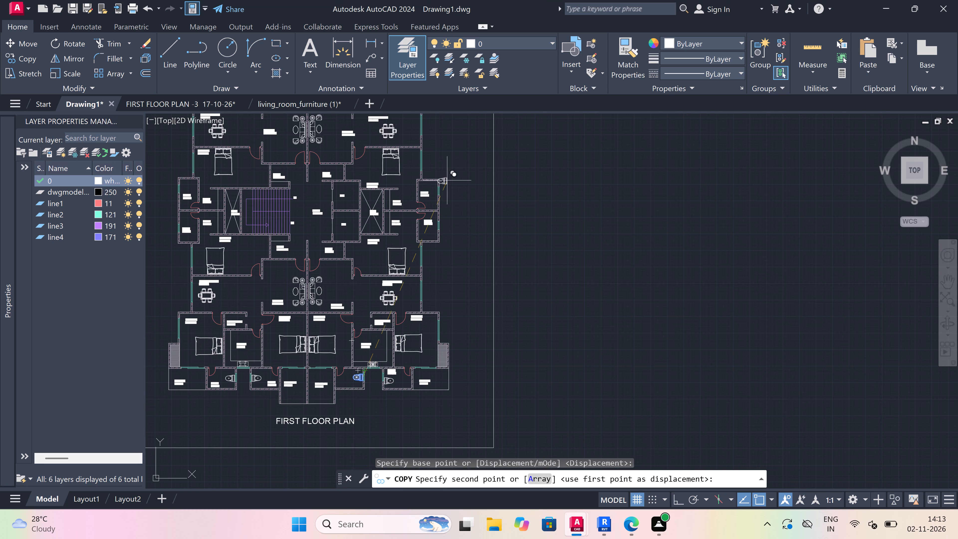
scroll(447, 180, up, 2)
scroll(374, 235, up, 3)
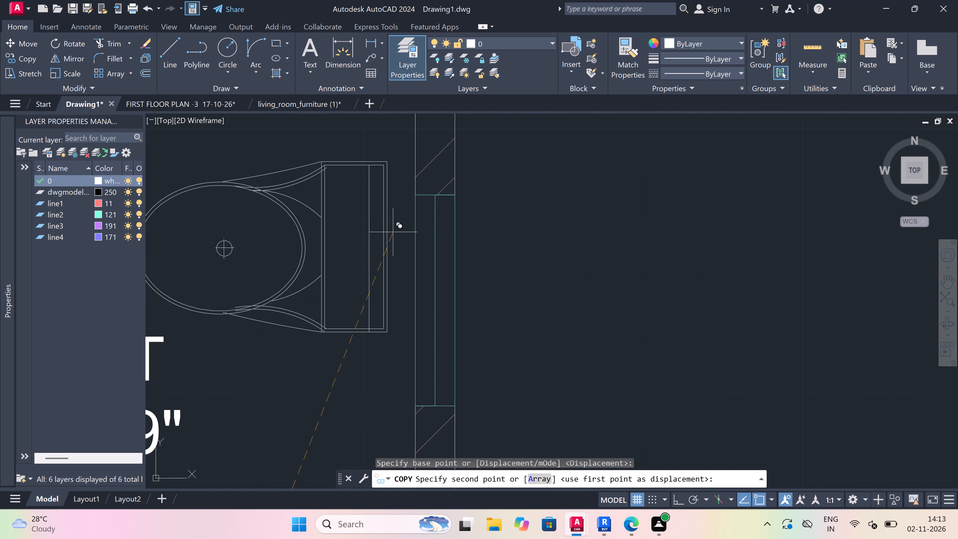
scroll(419, 215, up, 3)
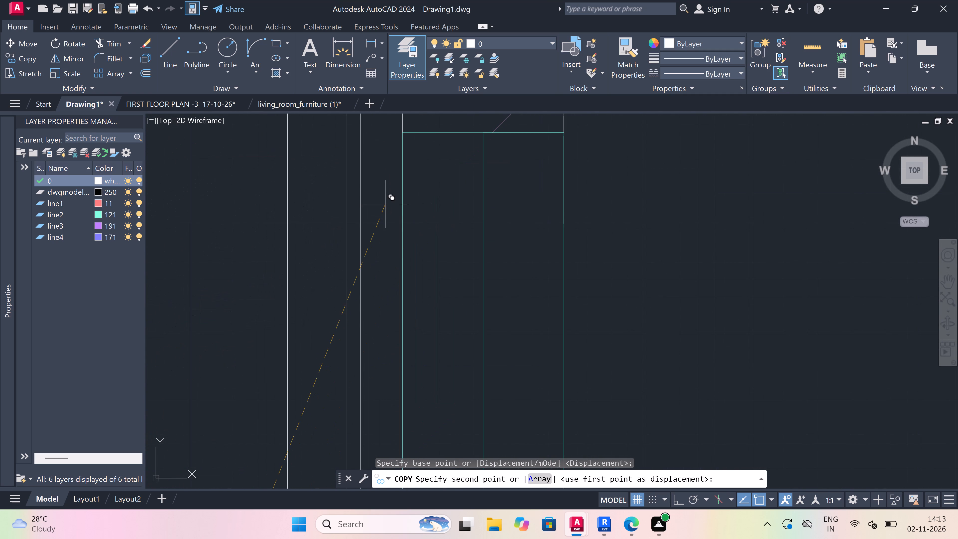
click(411, 198)
scroll(396, 200, down, 6)
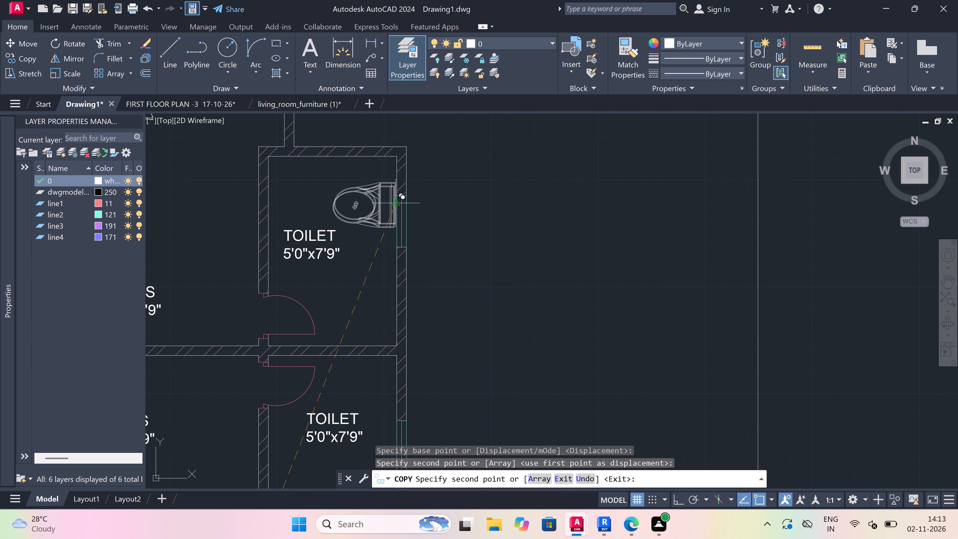
Place another copy of the WC against the east window wall of the lower 5'0"x7'9" toilet.
scroll(396, 200, down, 2)
scroll(383, 324, up, 2)
scroll(417, 281, up, 4)
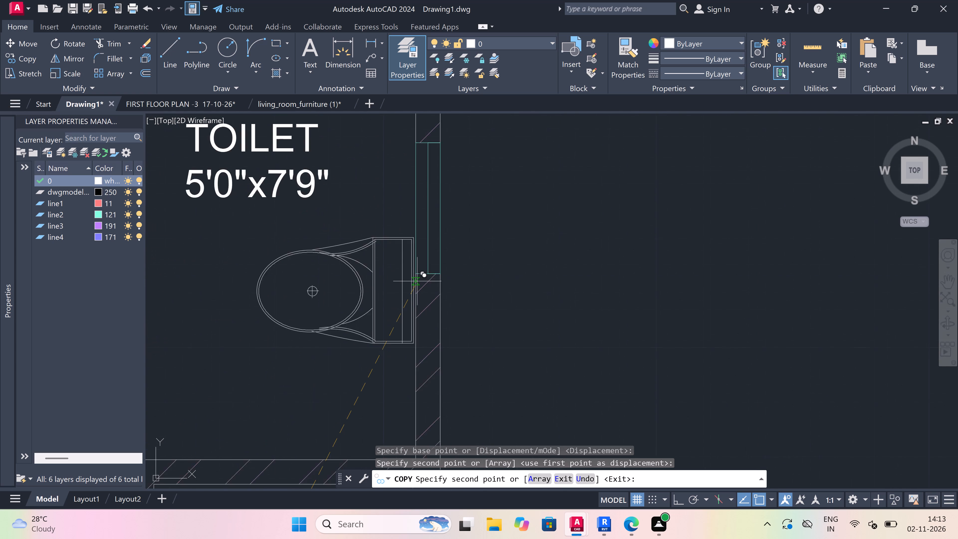
scroll(415, 282, up, 1)
click(414, 281)
scroll(414, 281, down, 10)
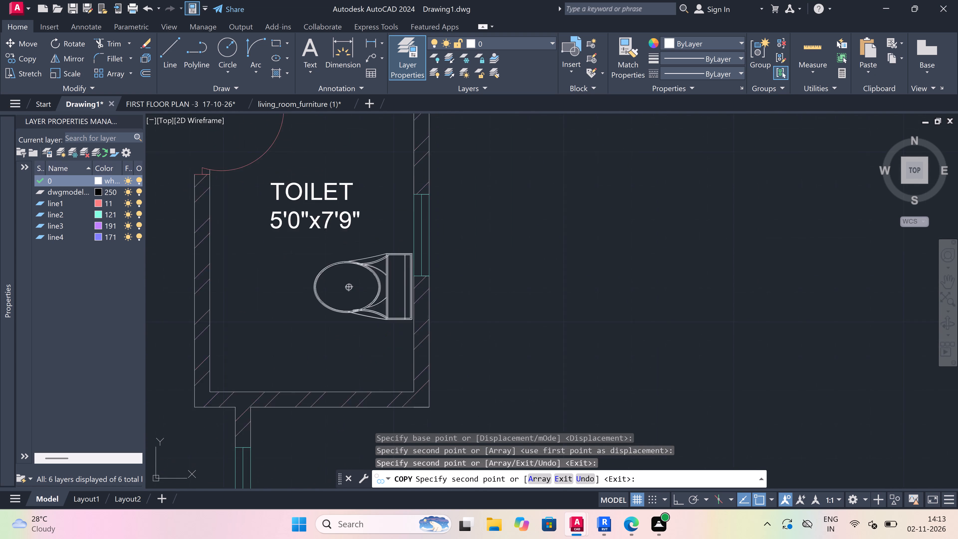
scroll(414, 281, down, 3)
key(Escape)
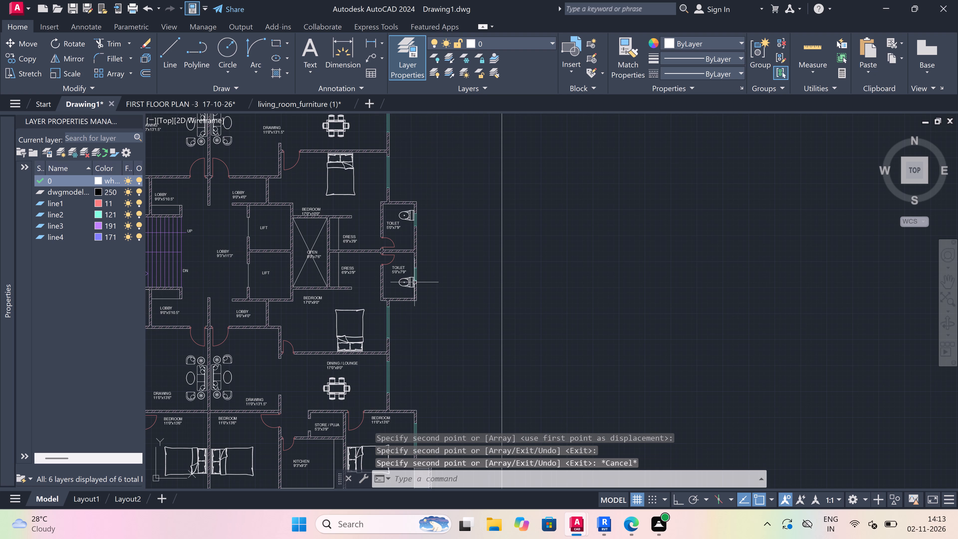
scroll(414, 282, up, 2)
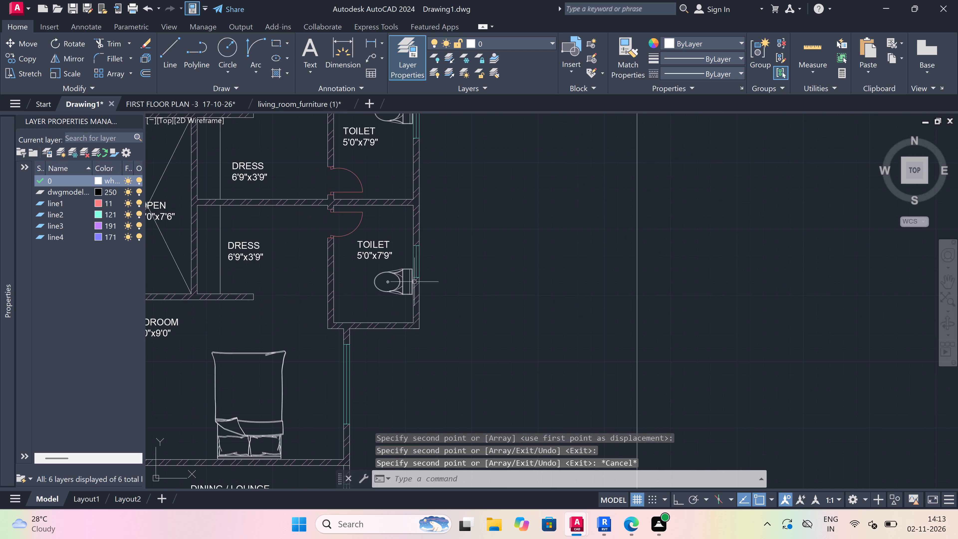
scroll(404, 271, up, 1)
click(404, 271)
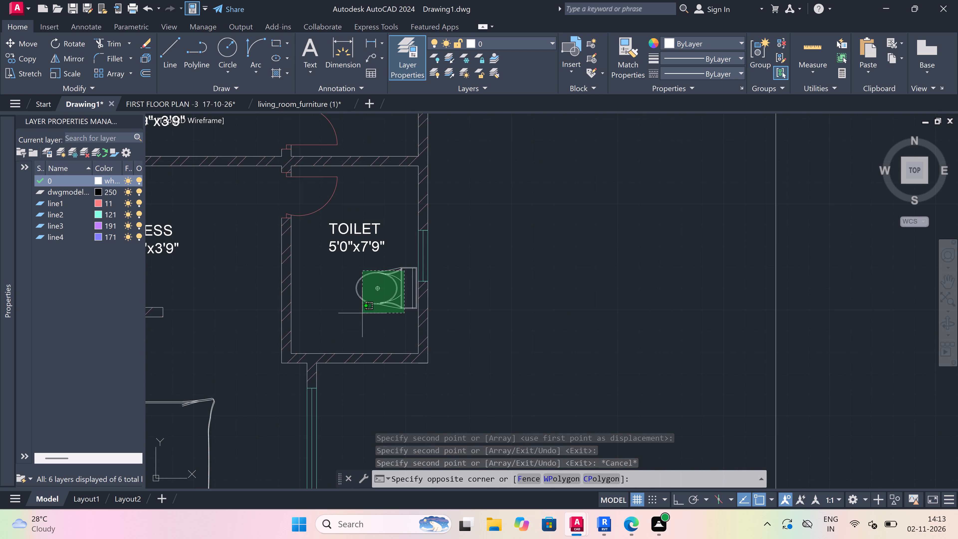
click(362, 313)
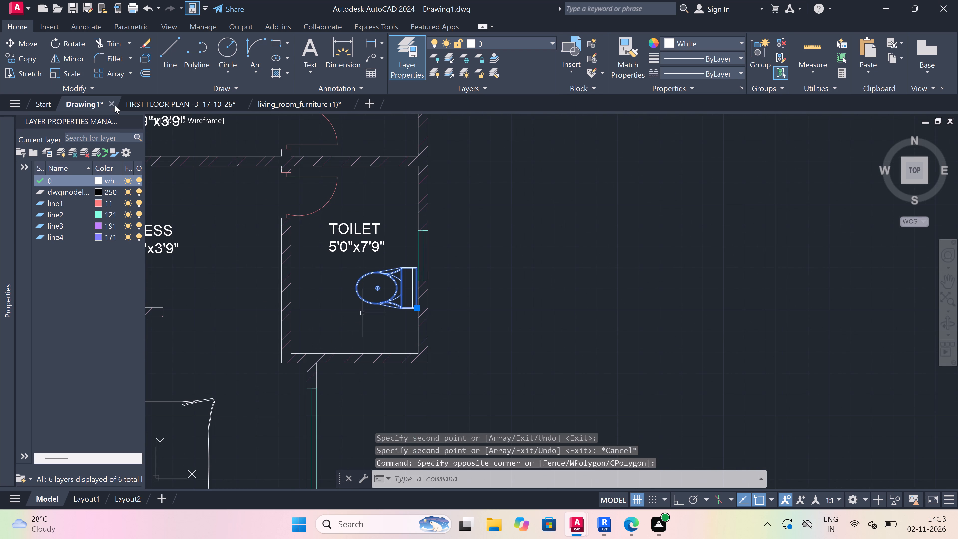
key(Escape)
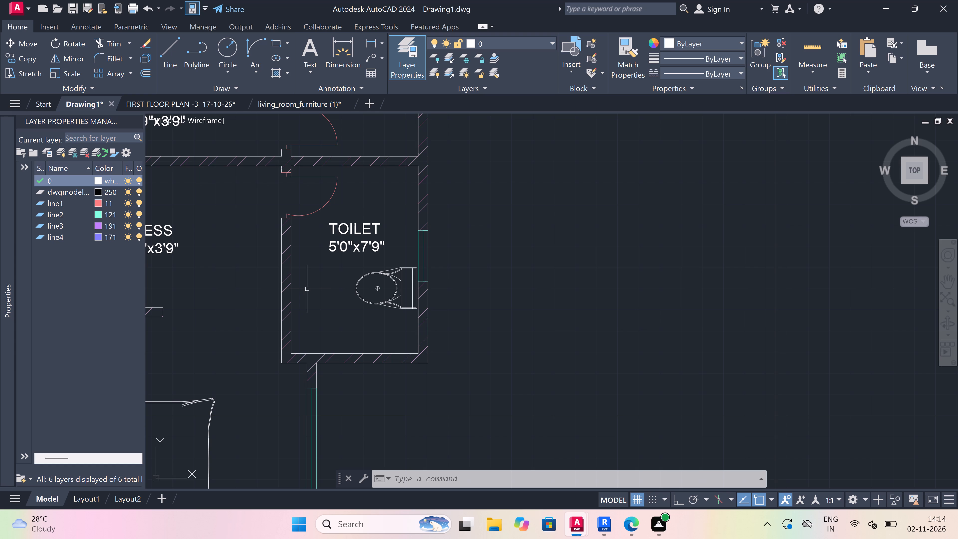
Copy the WC from the southwest flat's 7'0"x5'0" toilet beside the terrace to the upper 5'0"x7'9" west-side toilet, against its window wall.
scroll(353, 311, down, 5)
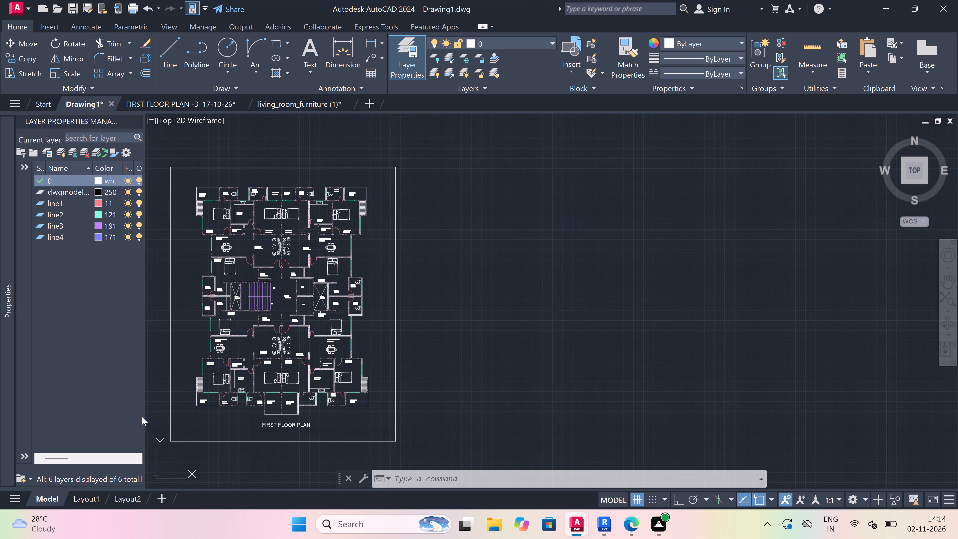
scroll(251, 399, up, 5)
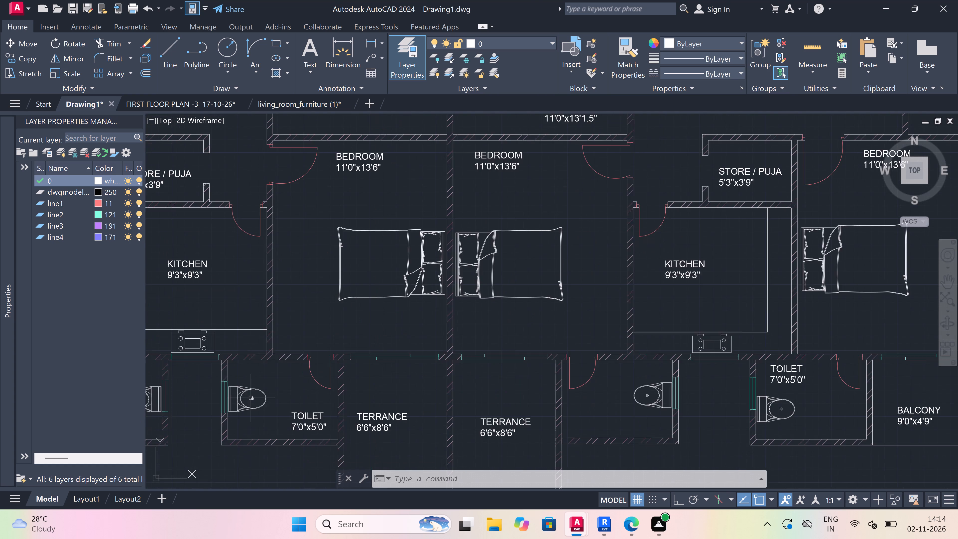
click(252, 383)
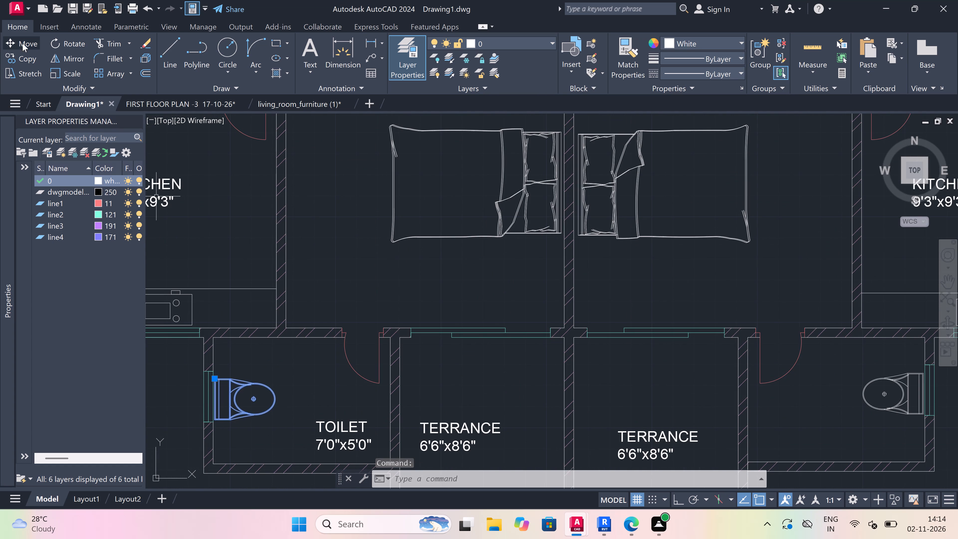
drag(25, 58, 66, 70)
click(28, 57)
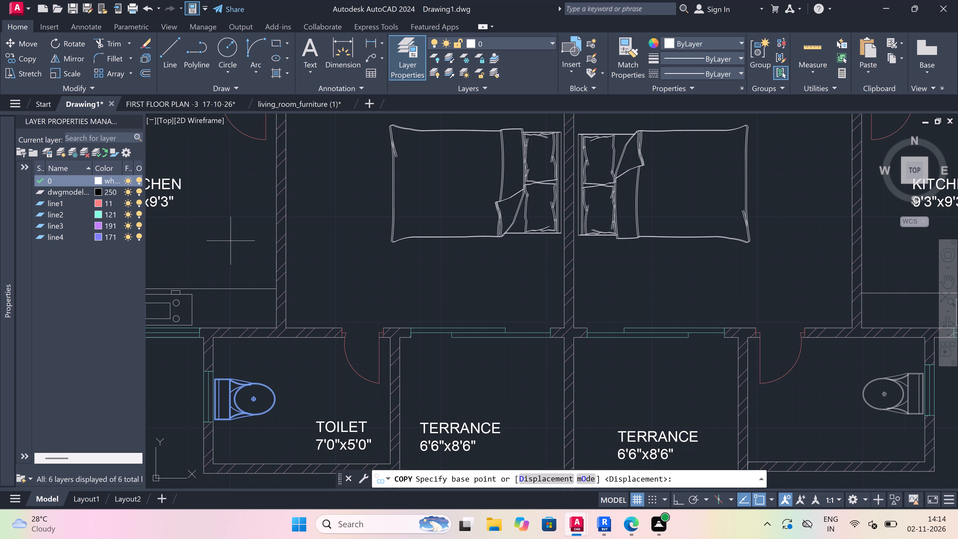
scroll(207, 394, up, 2)
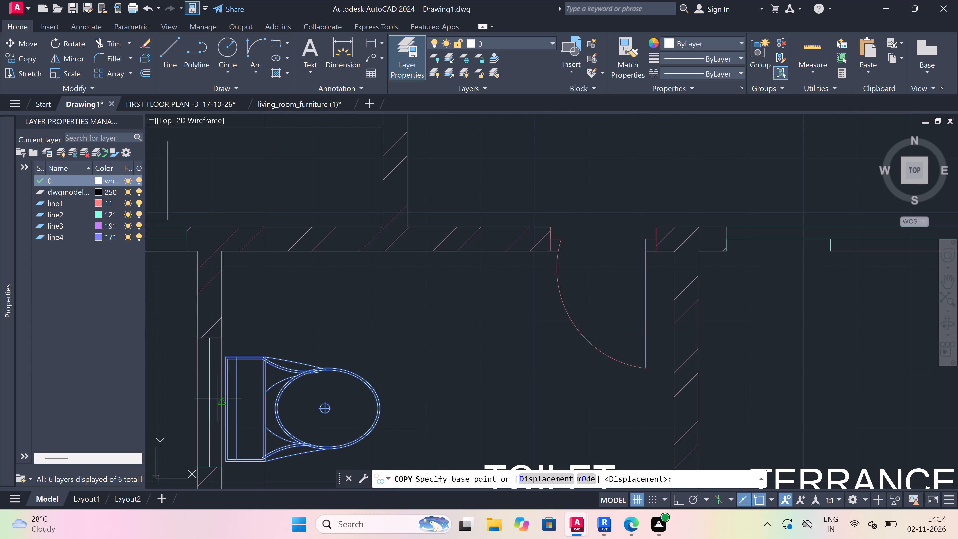
drag(226, 406, 232, 403)
scroll(343, 369, down, 6)
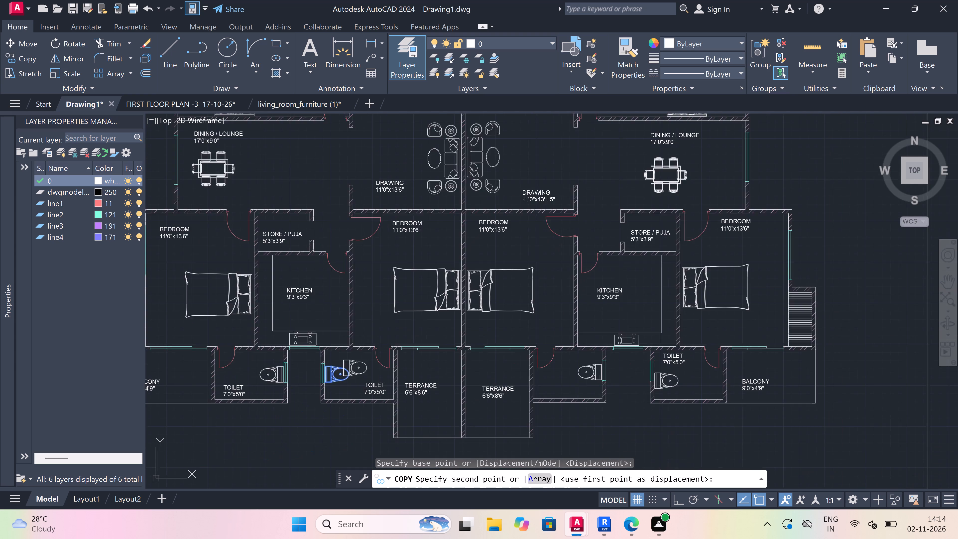
scroll(247, 407, down, 2)
scroll(237, 258, up, 3)
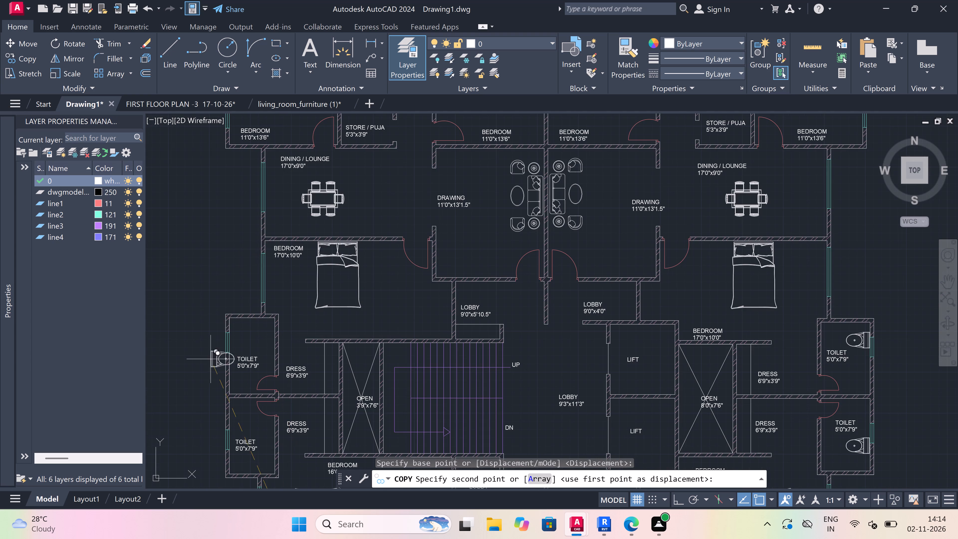
scroll(209, 370, up, 2)
scroll(267, 290, up, 5)
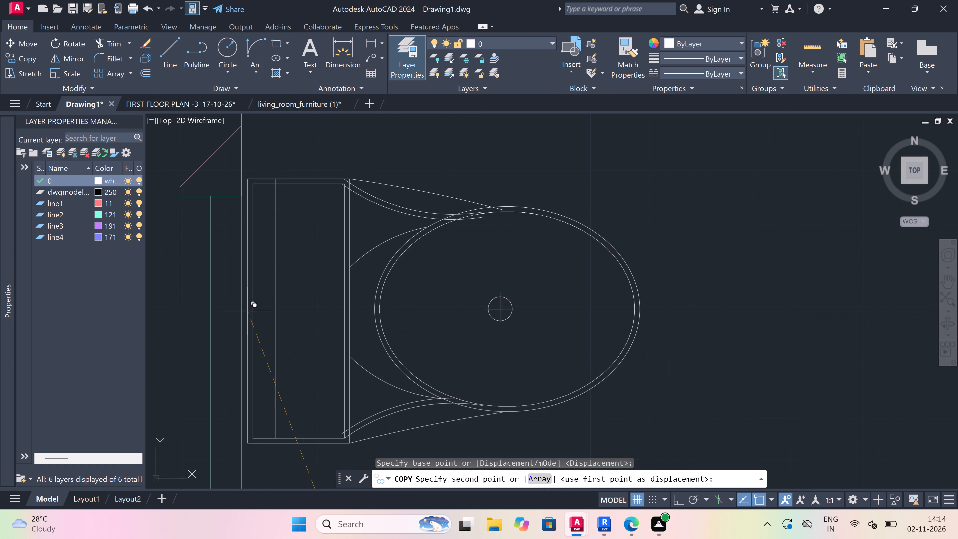
scroll(243, 322, up, 3)
click(256, 316)
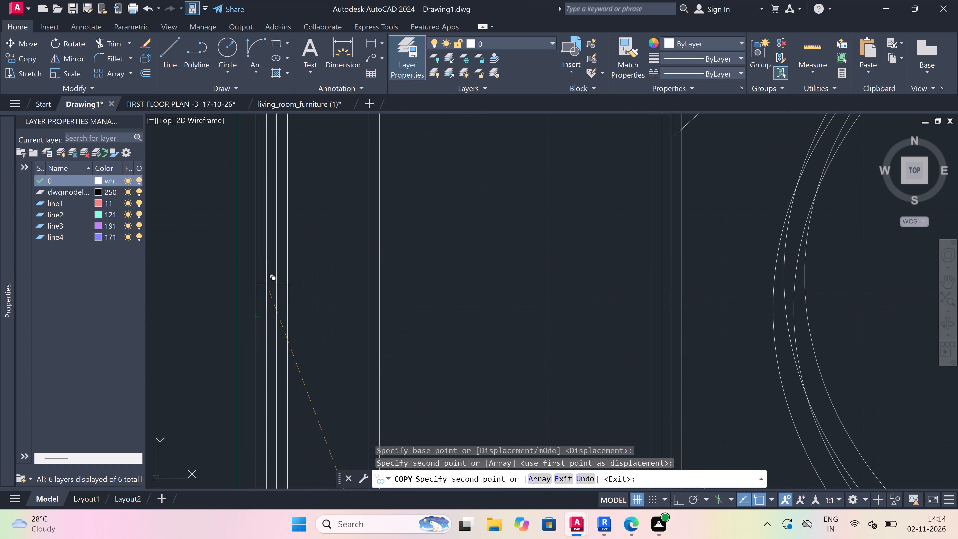
Place another copy of the WC against the west window wall of the lower 5'0"x7'9" toilet.
scroll(267, 280, down, 15)
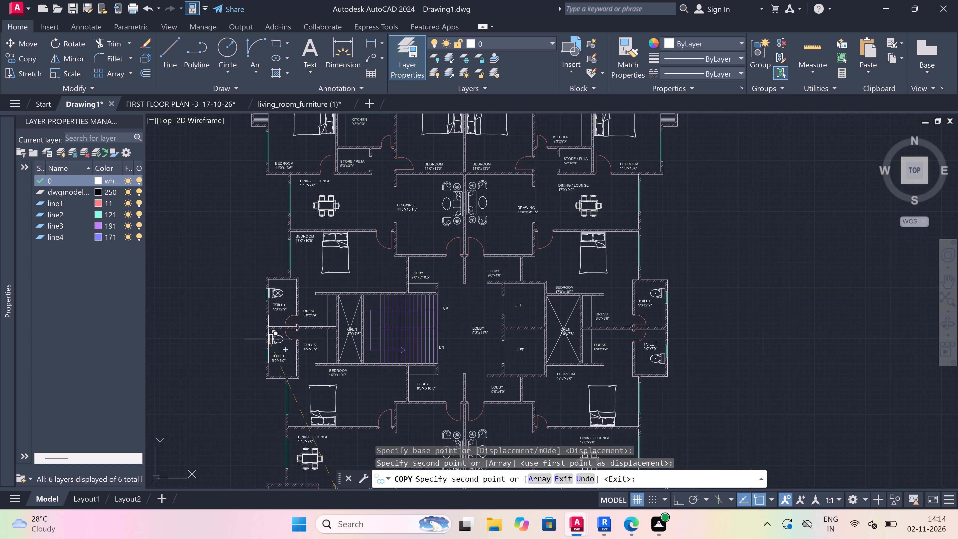
scroll(263, 386, up, 2)
scroll(269, 357, up, 3)
scroll(277, 334, down, 3)
scroll(302, 271, up, 3)
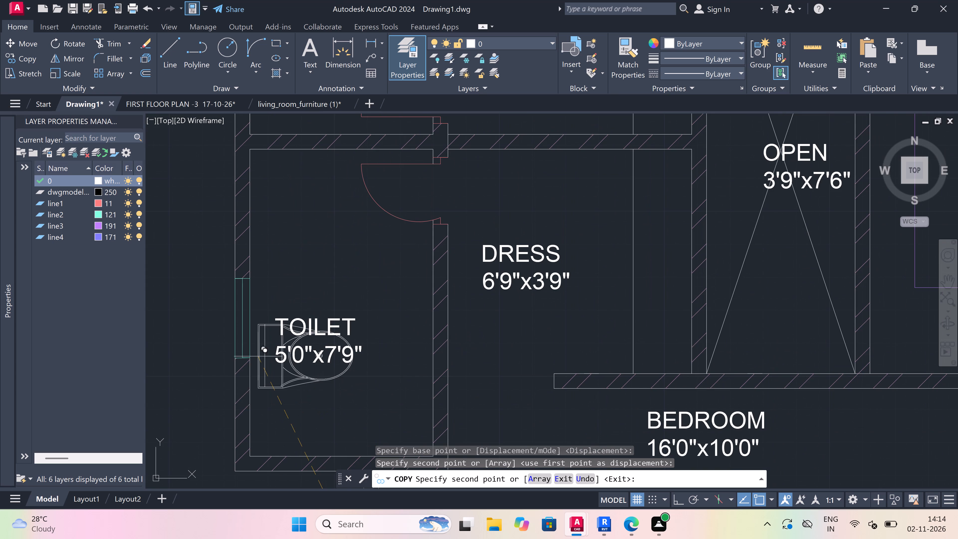
scroll(260, 380, up, 3)
click(228, 283)
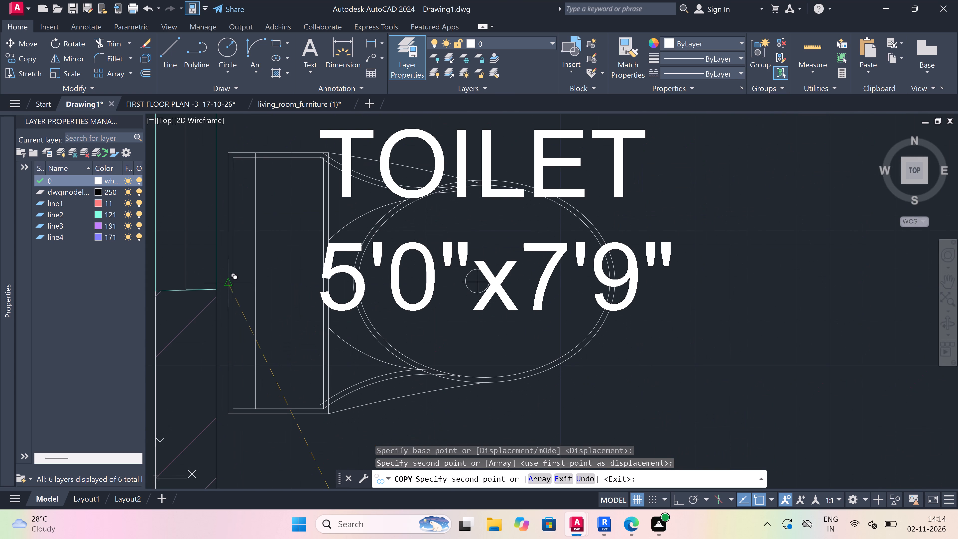
key(Escape)
Move the lower west toilet's room label upward, clear of the WC.
scroll(266, 402, down, 5)
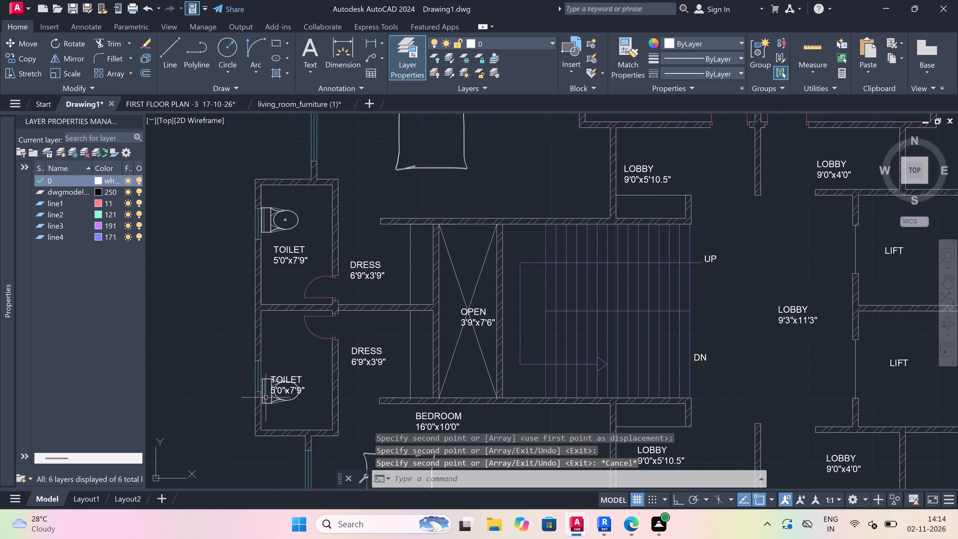
scroll(276, 345, up, 1)
scroll(276, 375, up, 1)
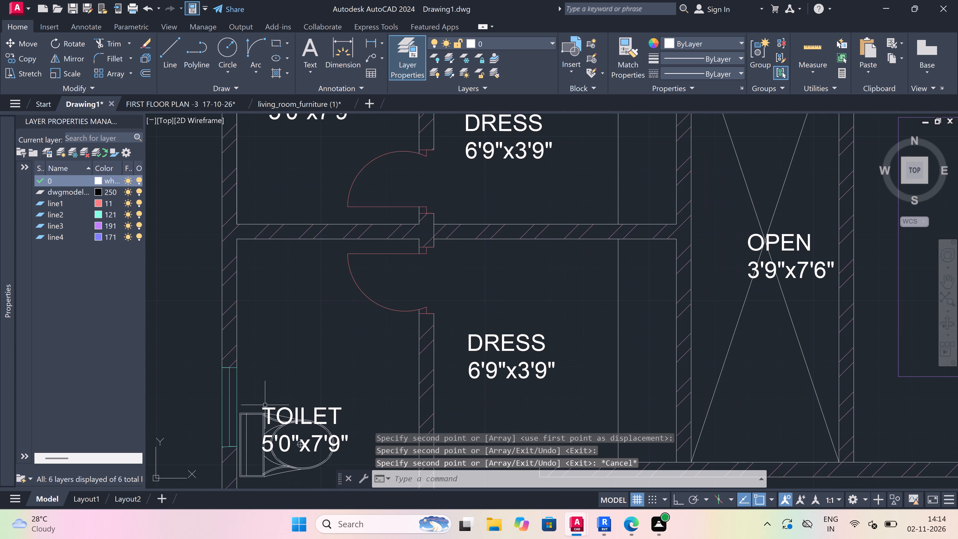
click(266, 409)
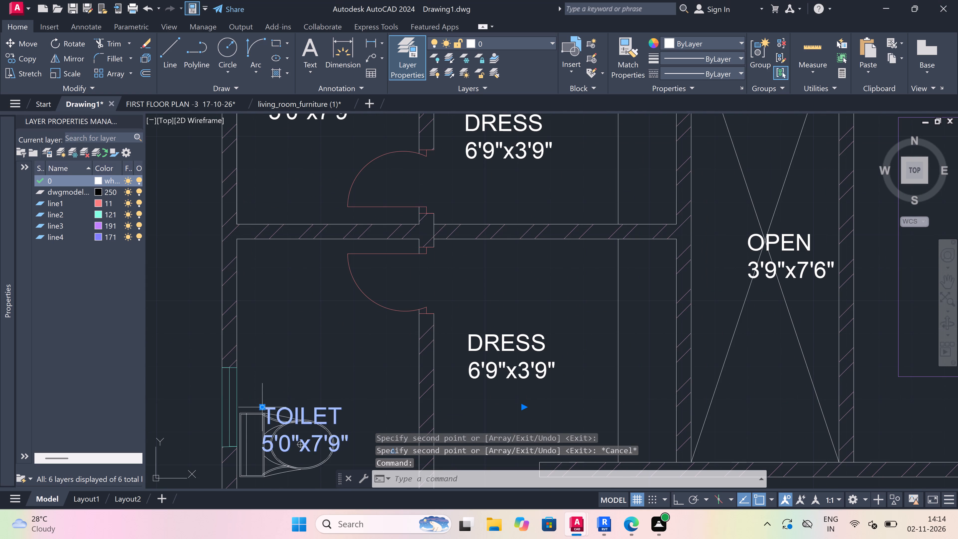
click(264, 408)
click(266, 311)
key(Escape)
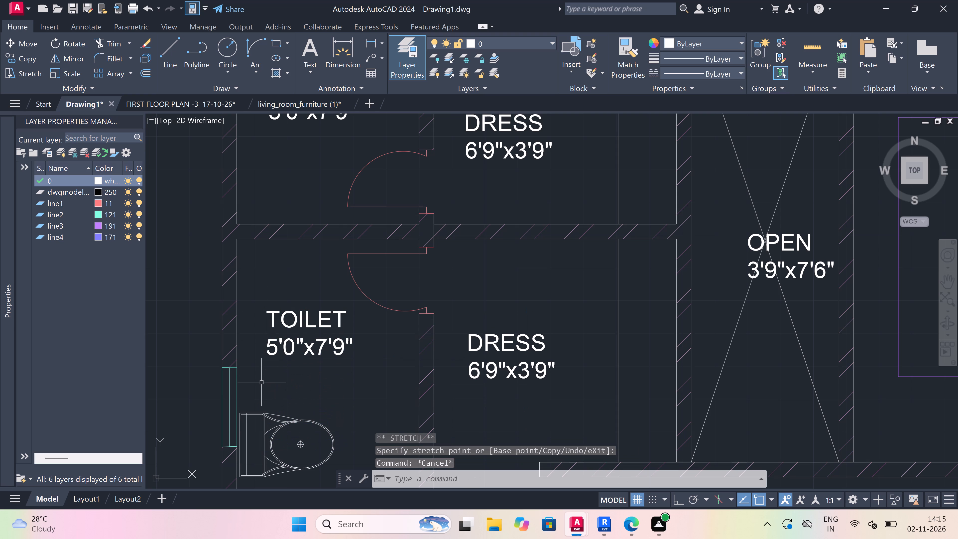
Examine the whole first floor plan to check the placed fixtures and labels.
scroll(247, 357, down, 4)
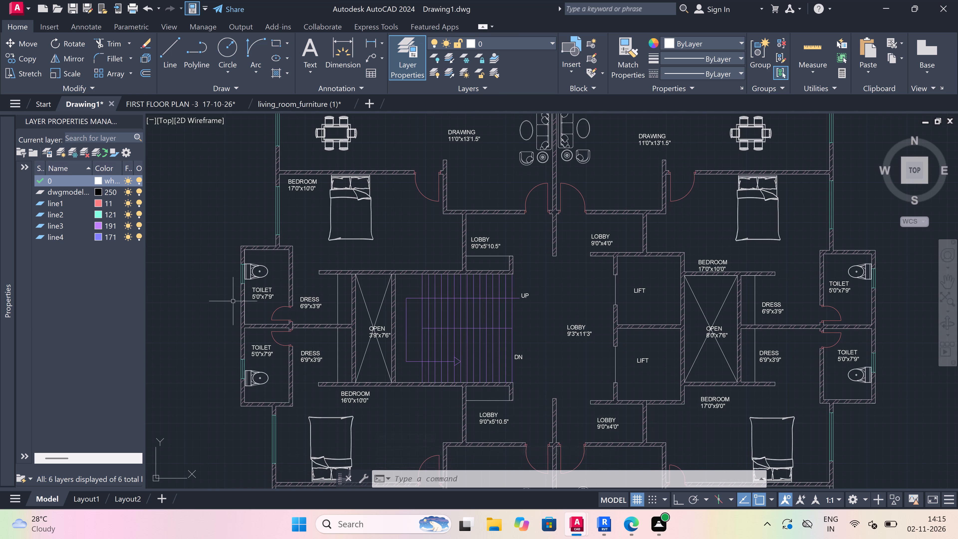
scroll(233, 301, down, 5)
scroll(254, 298, up, 2)
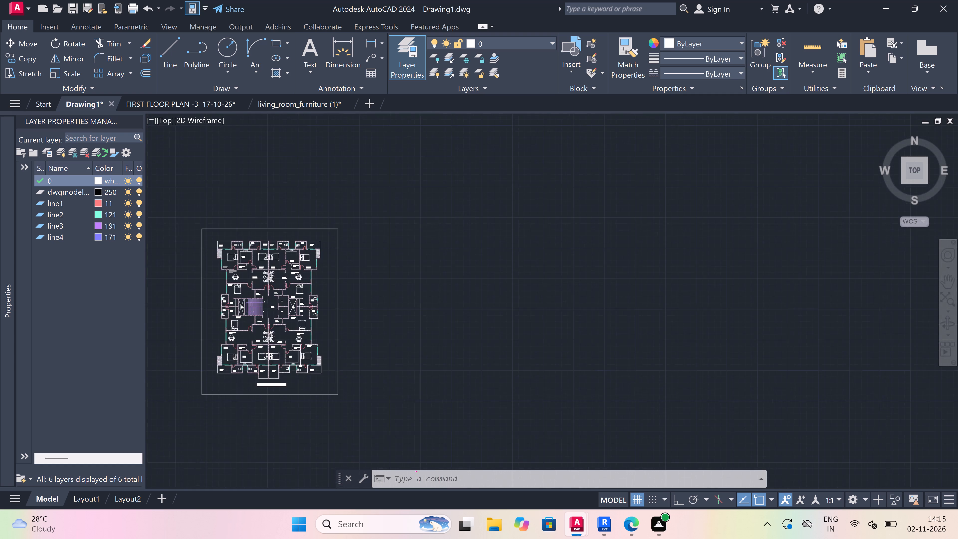
scroll(254, 298, up, 1)
scroll(288, 311, up, 2)
scroll(288, 311, down, 2)
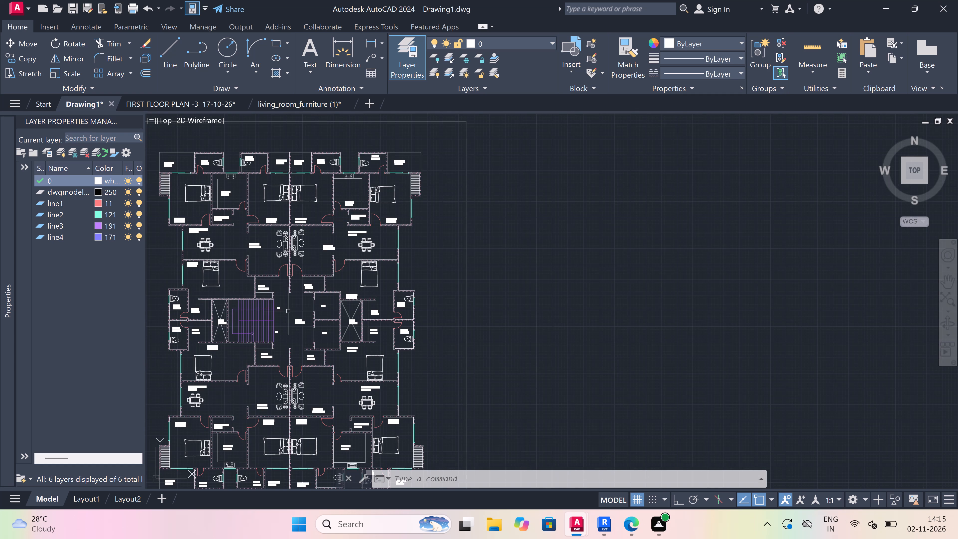
scroll(288, 311, down, 2)
scroll(292, 286, up, 2)
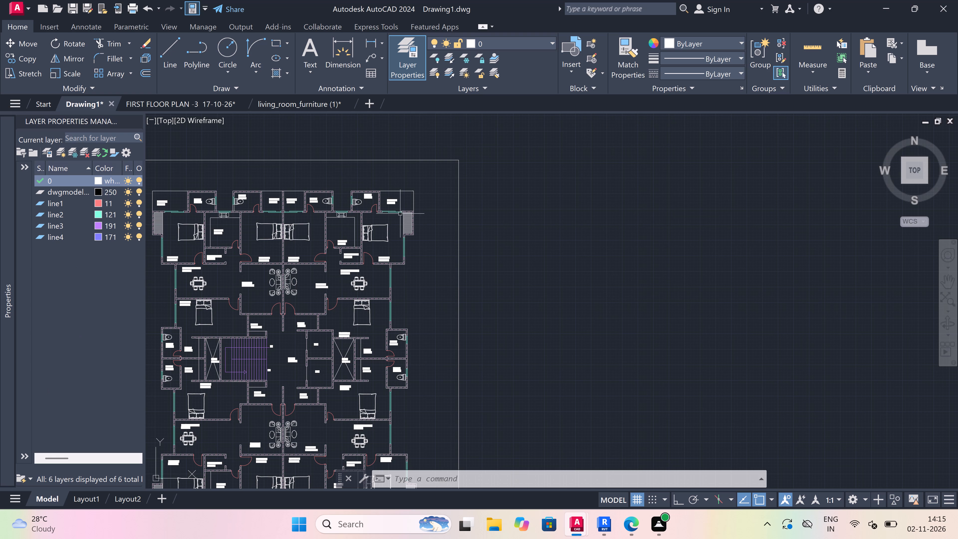
scroll(424, 238, down, 4)
scroll(365, 240, up, 2)
scroll(412, 291, down, 2)
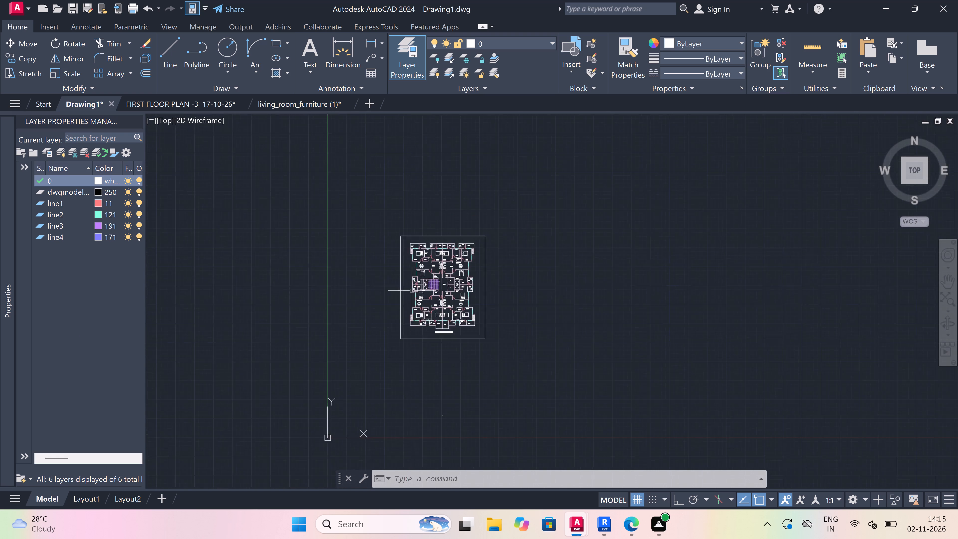
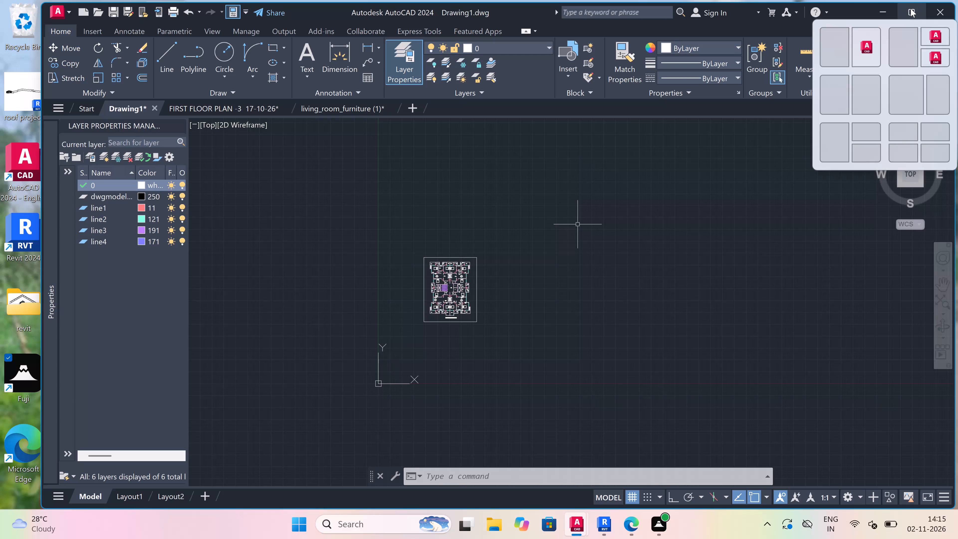
Maximise the drawing window and examine the whole first floor plan, from the top flats to the bottom flats, for missing details.
click(911, 8)
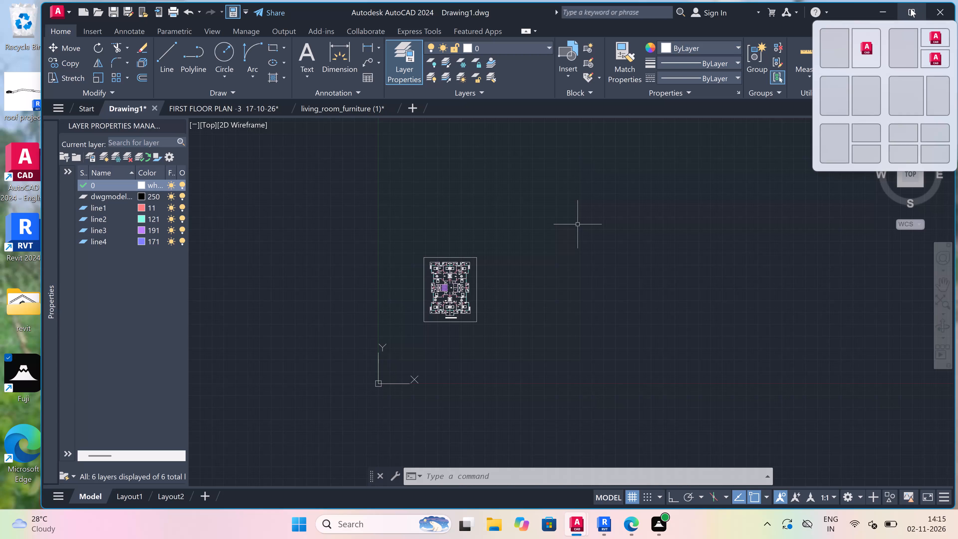
scroll(429, 263, up, 1)
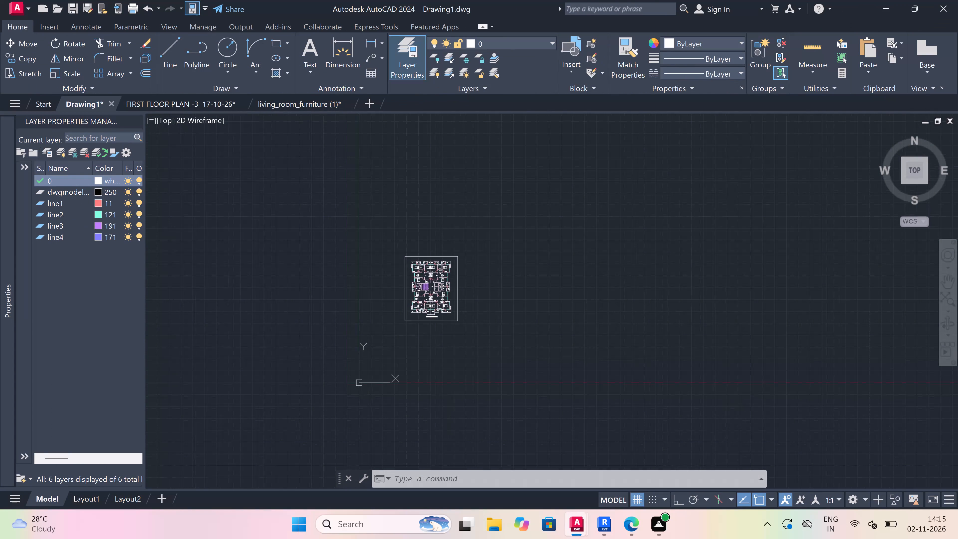
scroll(492, 248, up, 3)
scroll(375, 279, down, 3)
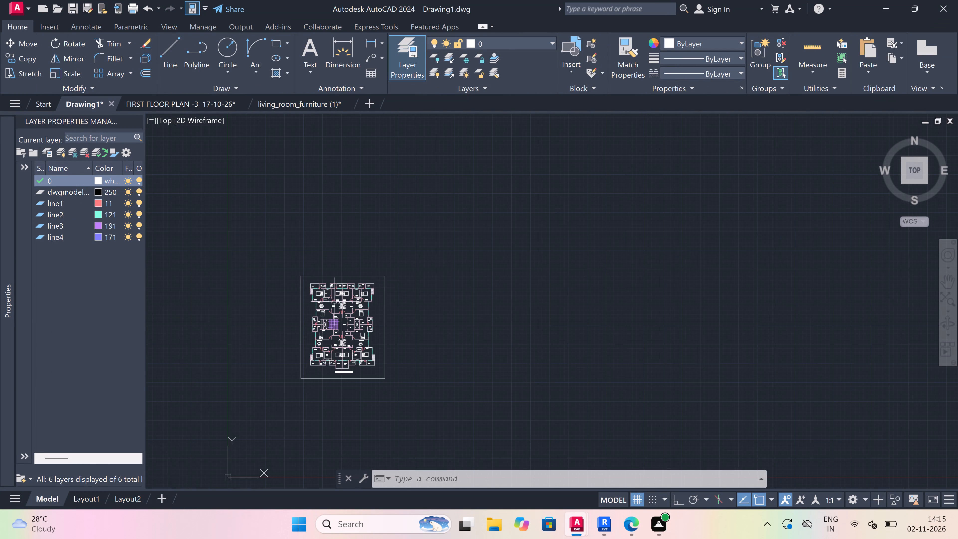
scroll(321, 307, up, 6)
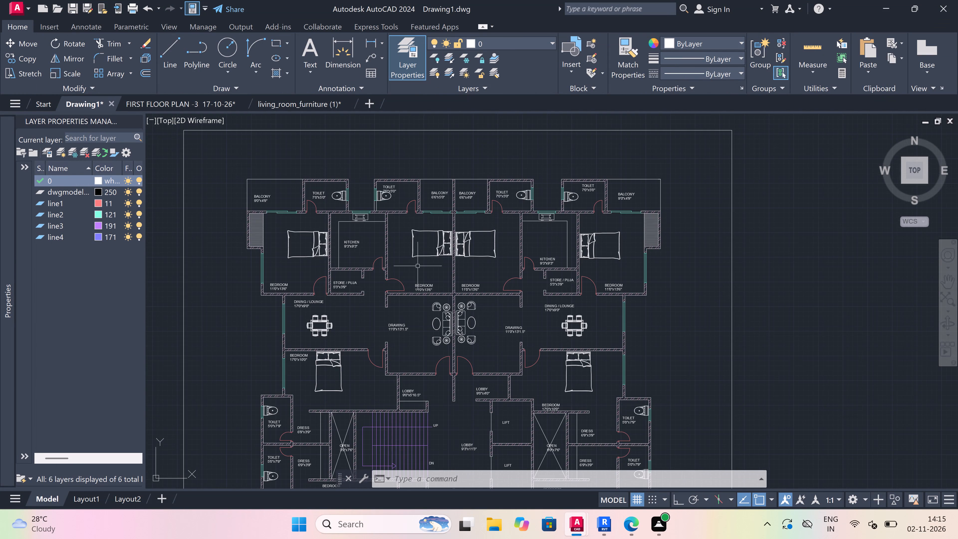
scroll(418, 265, down, 2)
scroll(417, 344, up, 3)
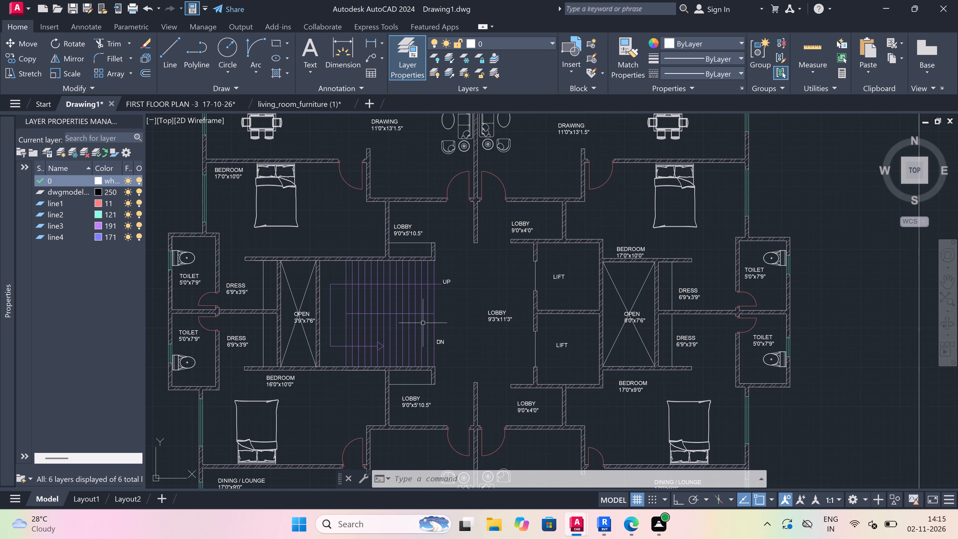
scroll(429, 285, down, 2)
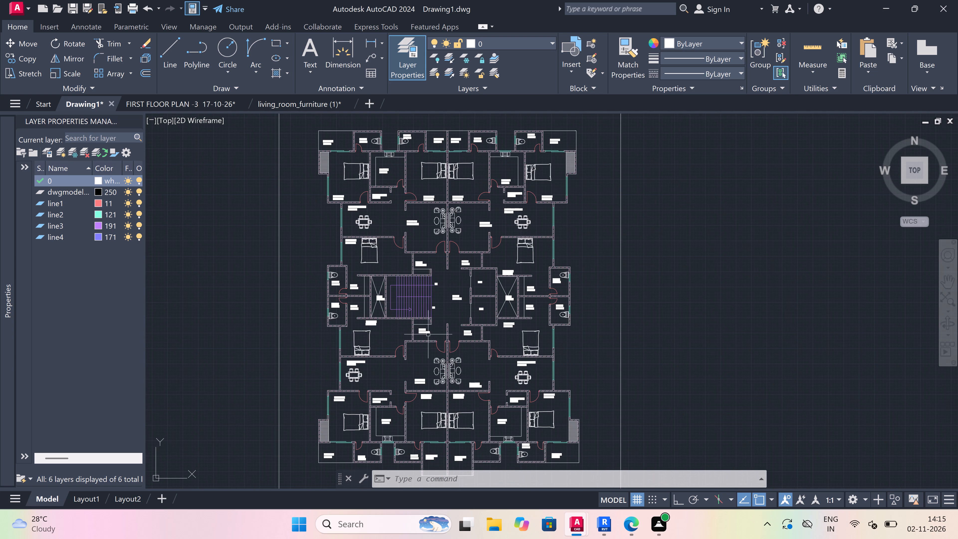
scroll(434, 401, up, 2)
scroll(417, 309, down, 2)
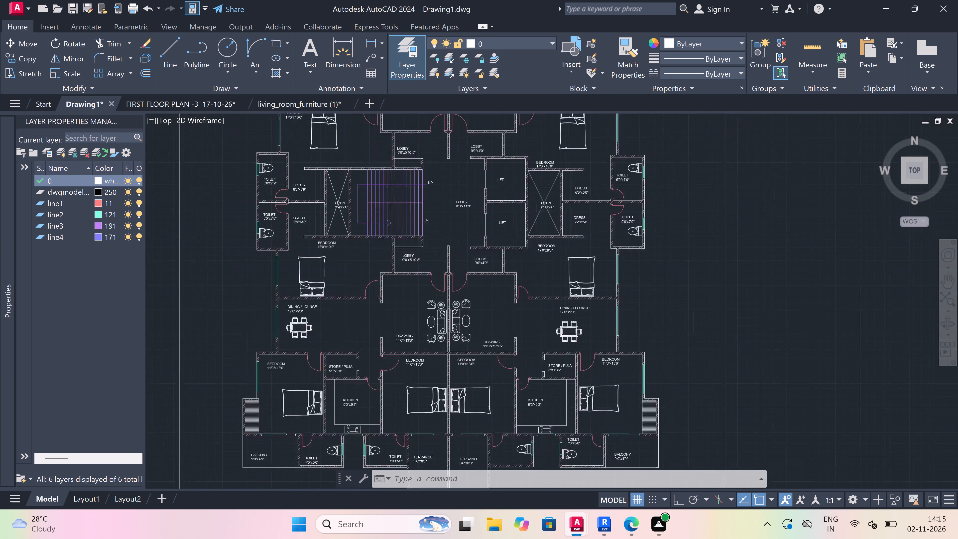
scroll(417, 309, down, 1)
scroll(400, 349, up, 3)
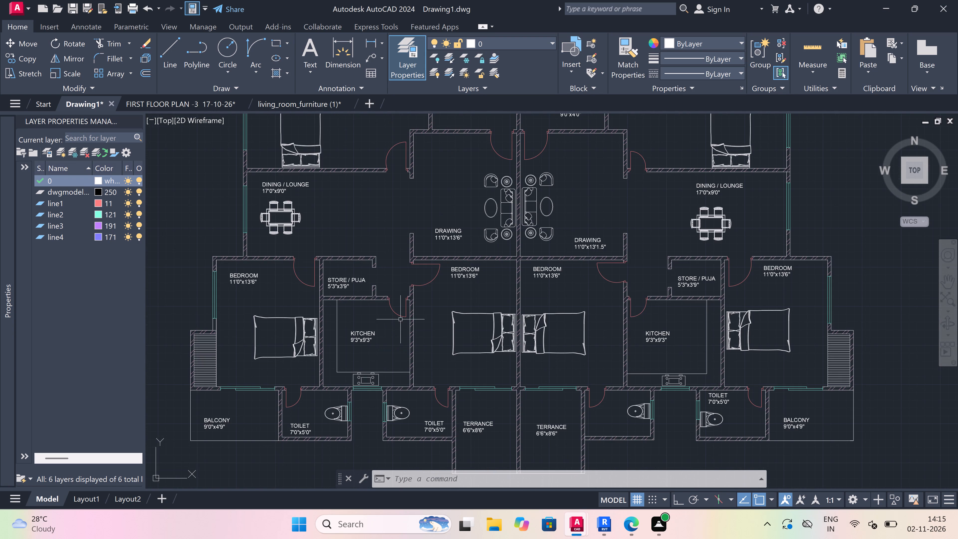
scroll(400, 315, down, 3)
scroll(426, 188, up, 1)
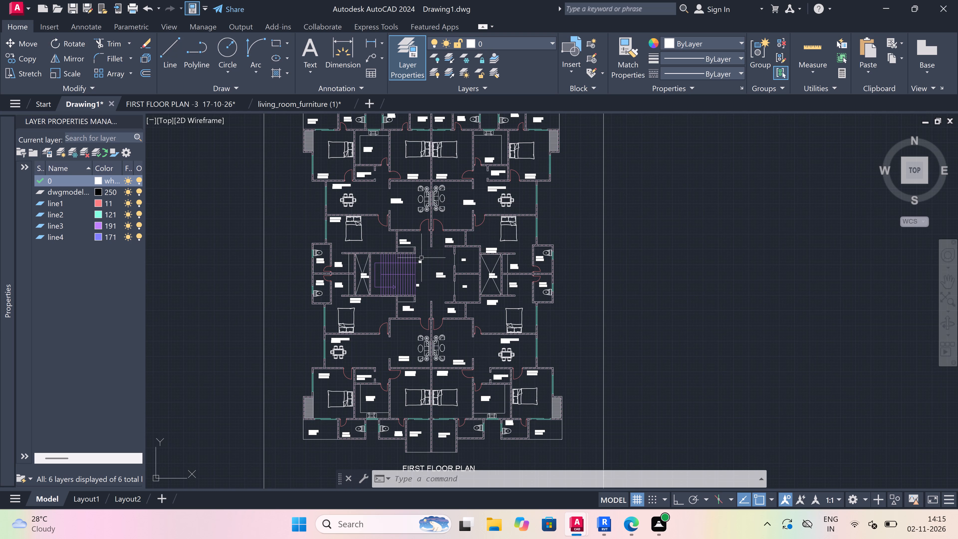
scroll(429, 307, down, 2)
scroll(422, 234, up, 3)
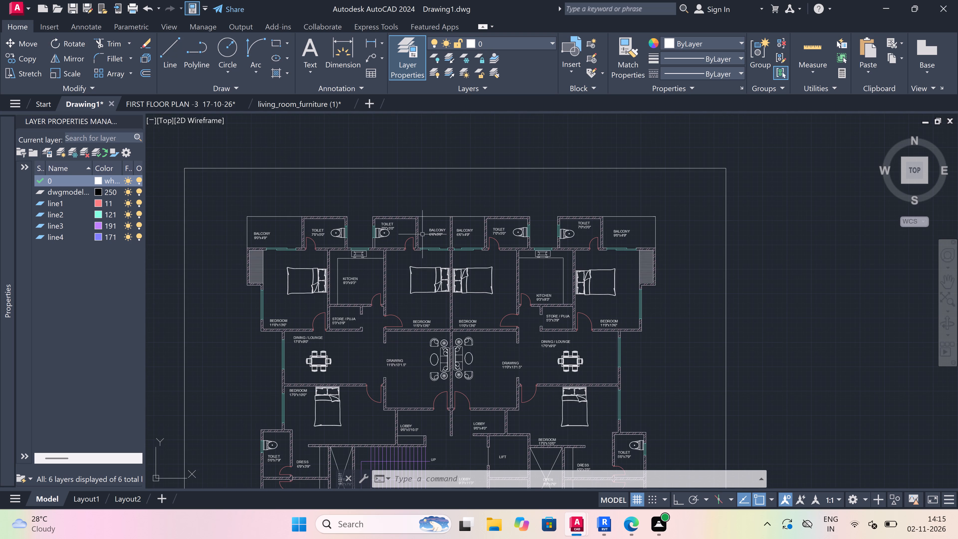
scroll(422, 234, down, 2)
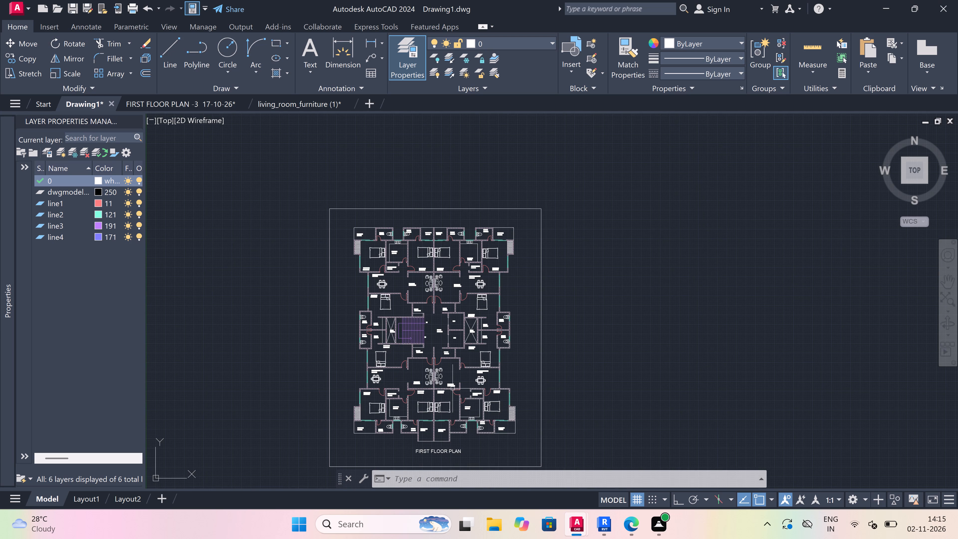
Draw a straight vertical line across the southwest flat's STORE / PUJA opening, joining the midpoints of its wall ends, with Ortho on.
scroll(402, 415, up, 1)
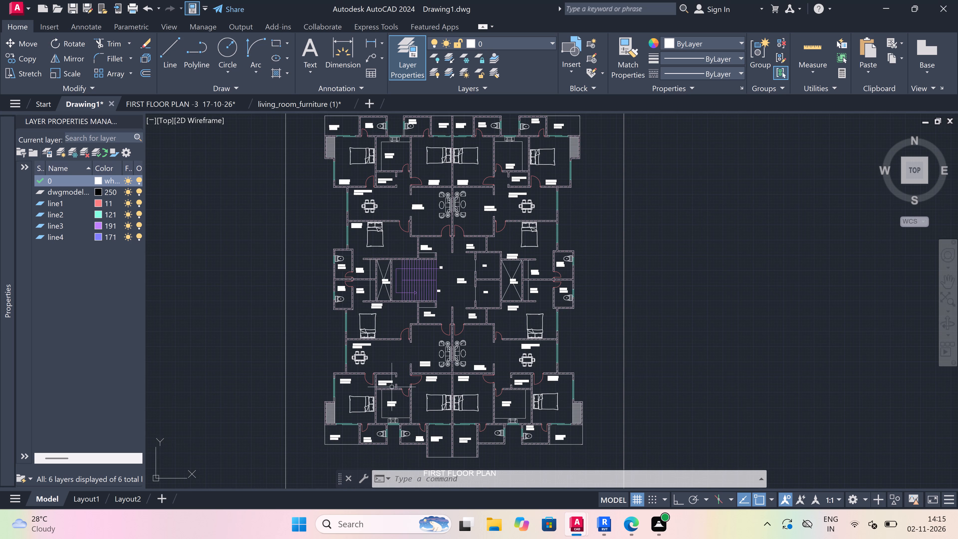
scroll(387, 380, up, 3)
scroll(419, 381, up, 1)
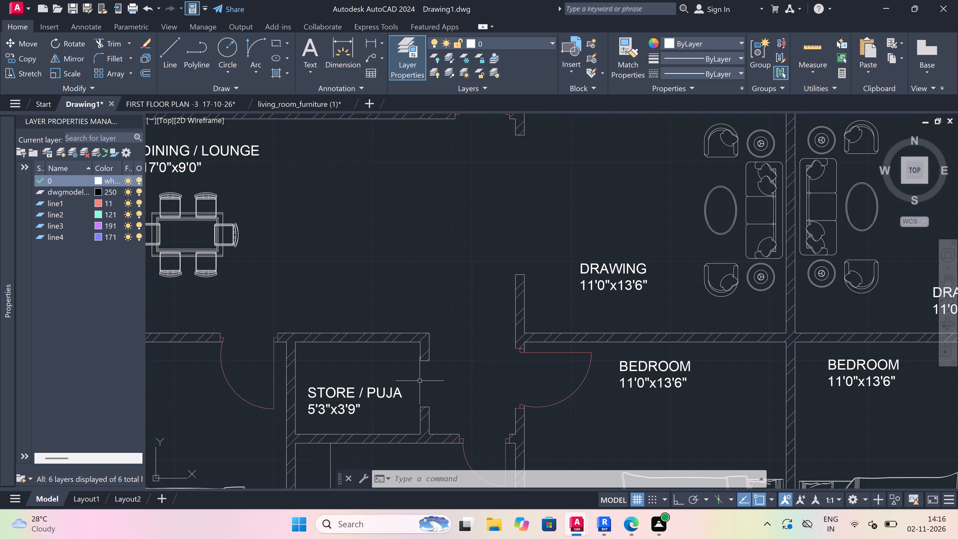
key(l)
key(space)
scroll(422, 368, up, 2)
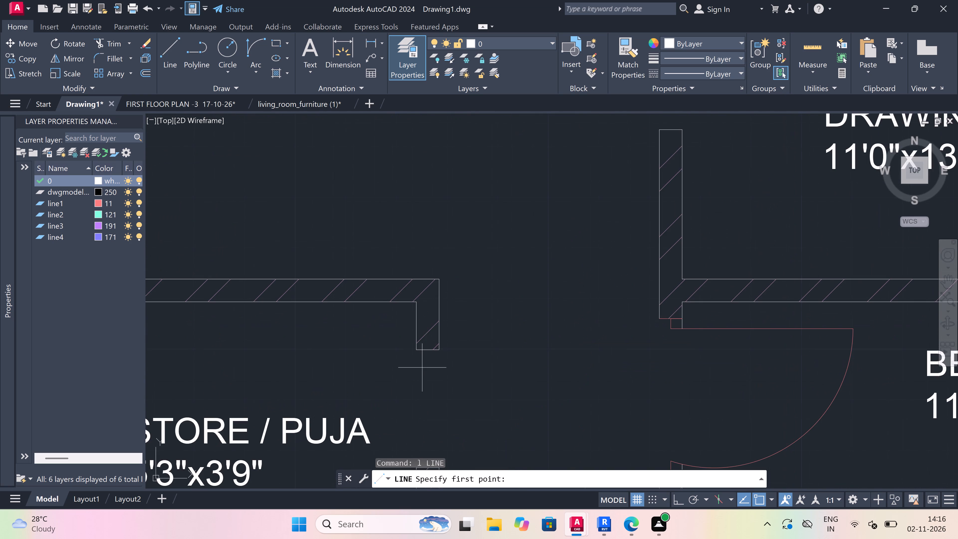
click(427, 353)
scroll(427, 353, down, 3)
scroll(428, 397, up, 2)
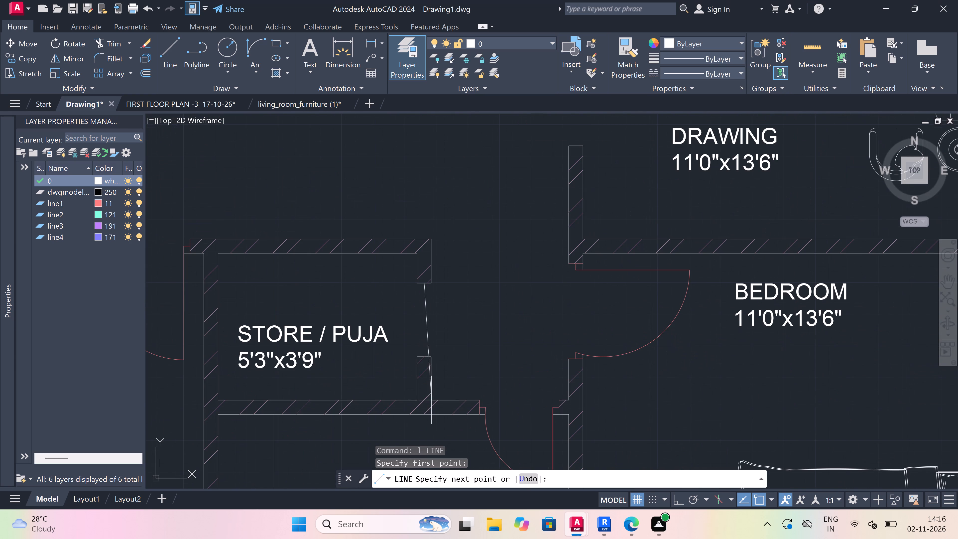
key(F8)
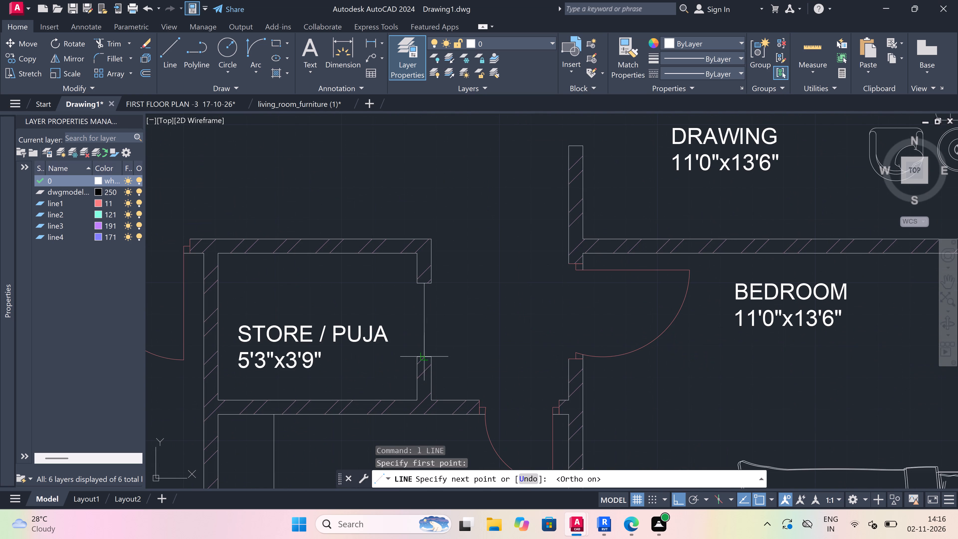
click(424, 358)
key(Escape)
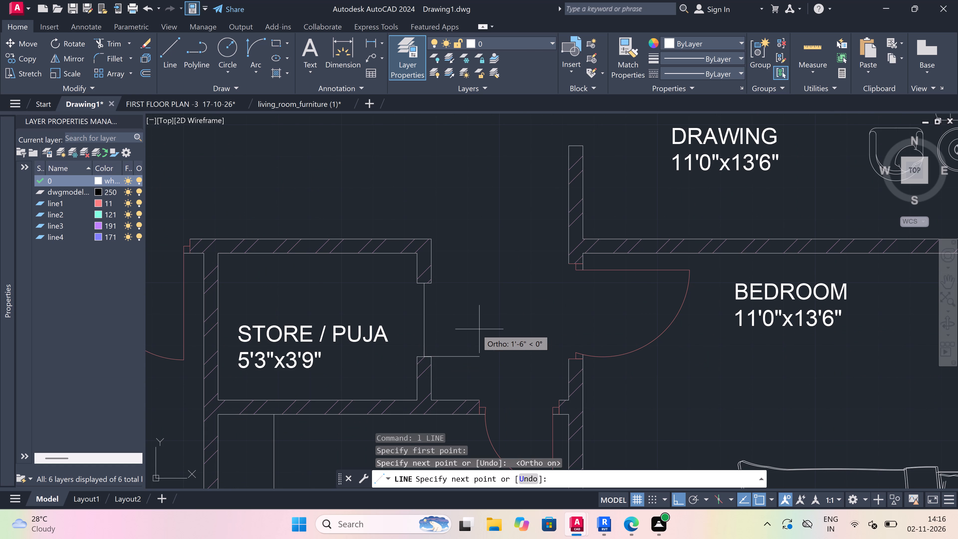
Draw a vertical line closing the southeast flat's STORE / PUJA opening between the midpoints of its two wall ends.
scroll(363, 329, down, 4)
key(space)
scroll(539, 321, up, 3)
scroll(600, 343, up, 1)
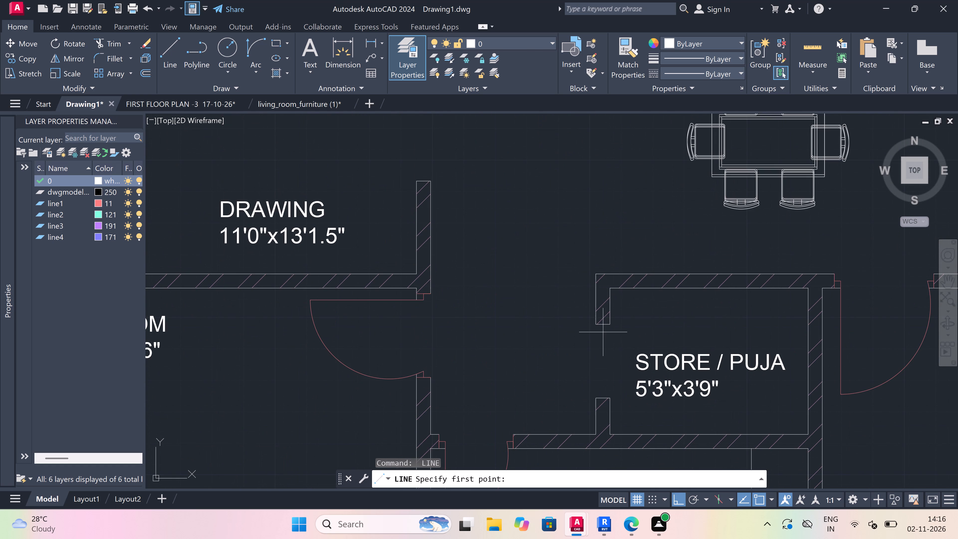
click(603, 328)
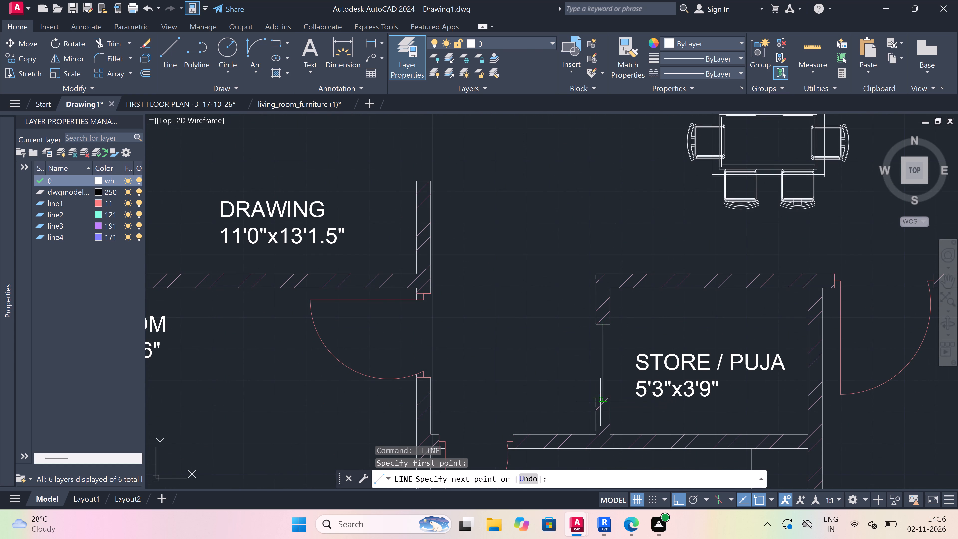
scroll(605, 401, up, 3)
click(599, 389)
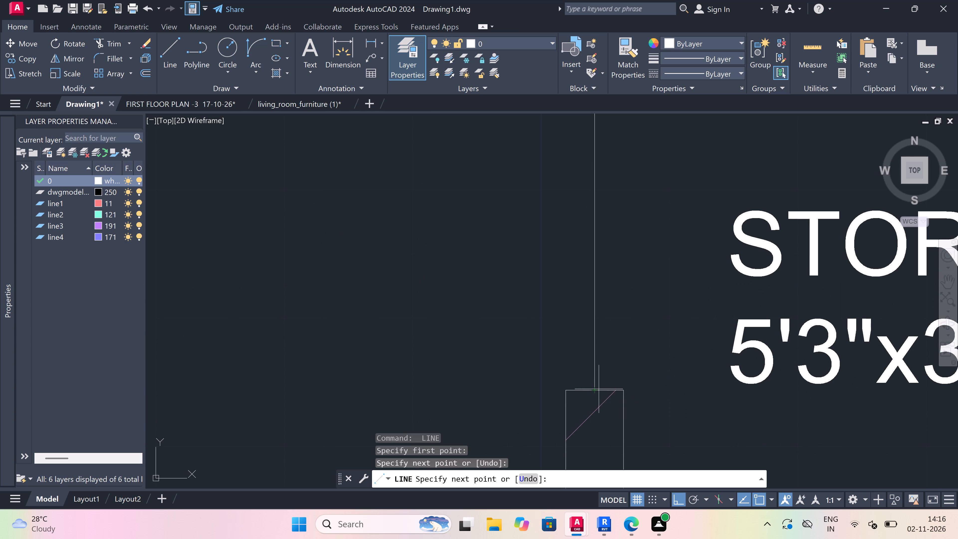
key(Escape)
Draw a vertical line closing the northeast flat's STORE / PUJA opening between the midpoints of its two wall ends.
scroll(513, 381, down, 8)
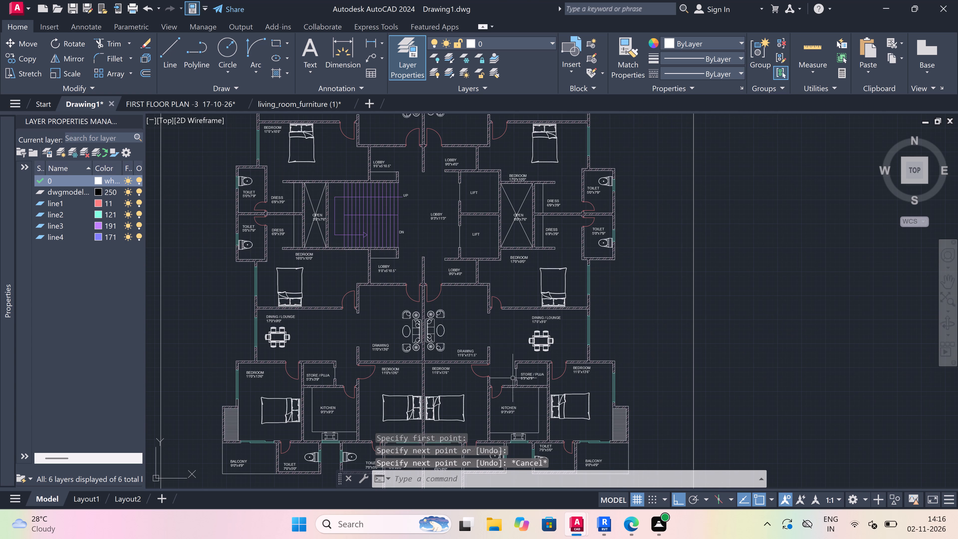
scroll(533, 241, down, 2)
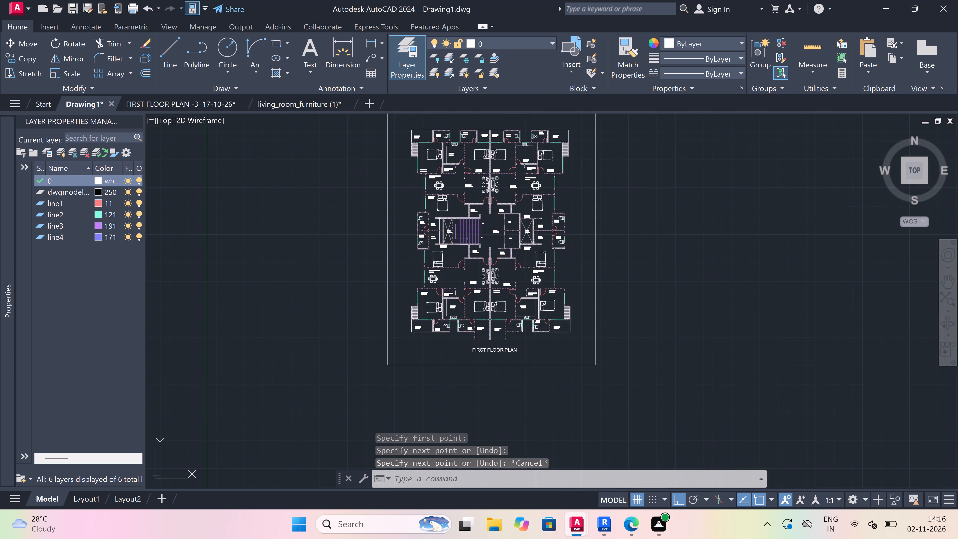
scroll(527, 173, up, 2)
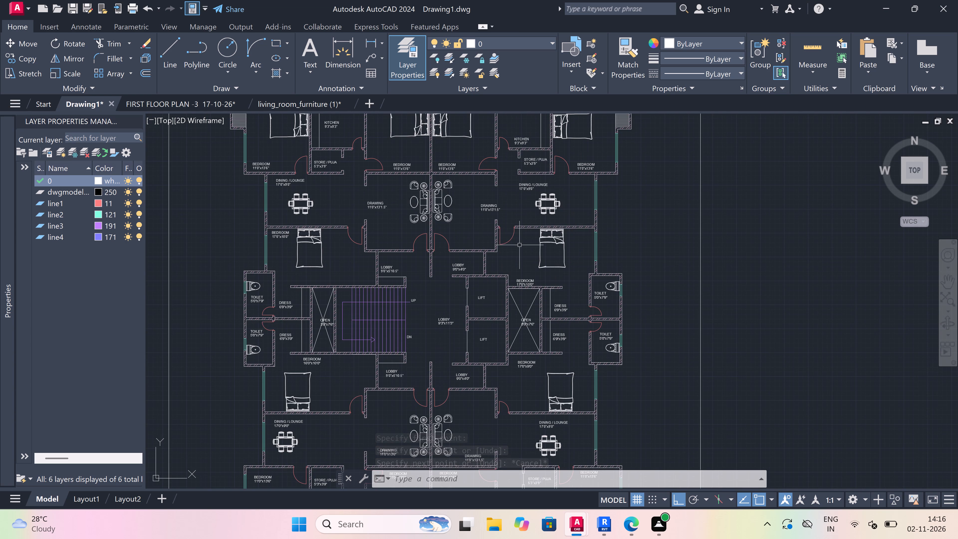
key(space)
scroll(514, 146, up, 3)
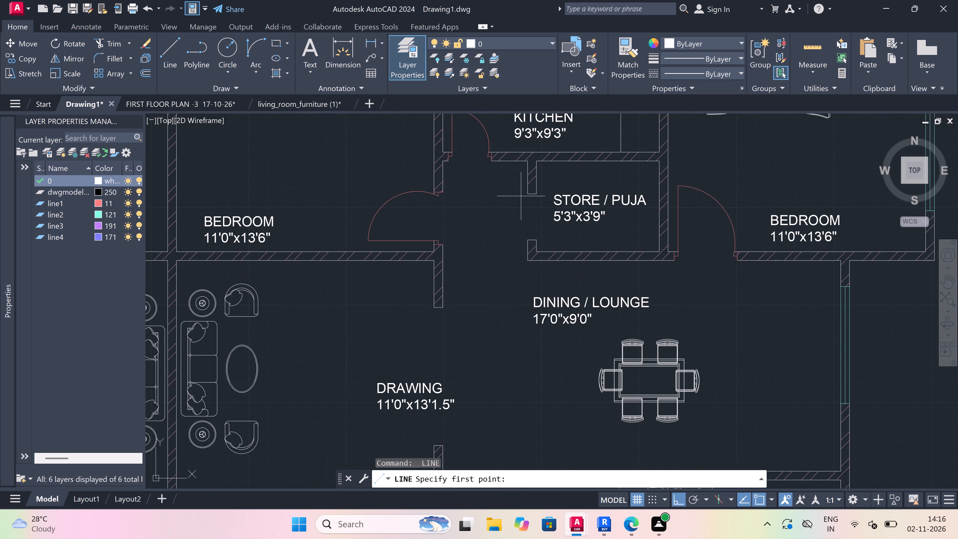
scroll(542, 188, up, 2)
click(511, 203)
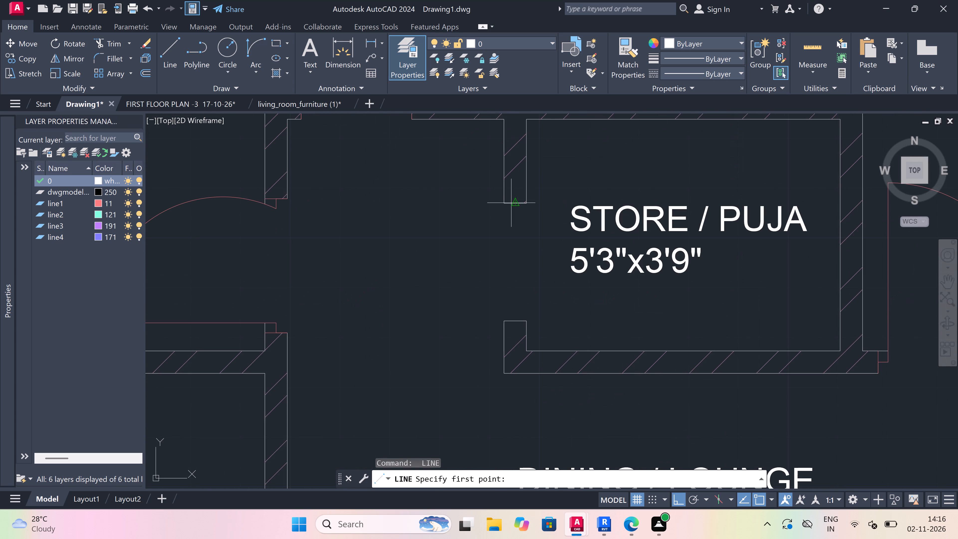
click(512, 319)
key(Escape)
Draw a vertical line closing the northwest flat's STORE / PUJA opening between the midpoints of its two wall ends.
scroll(514, 318, down, 5)
key(space)
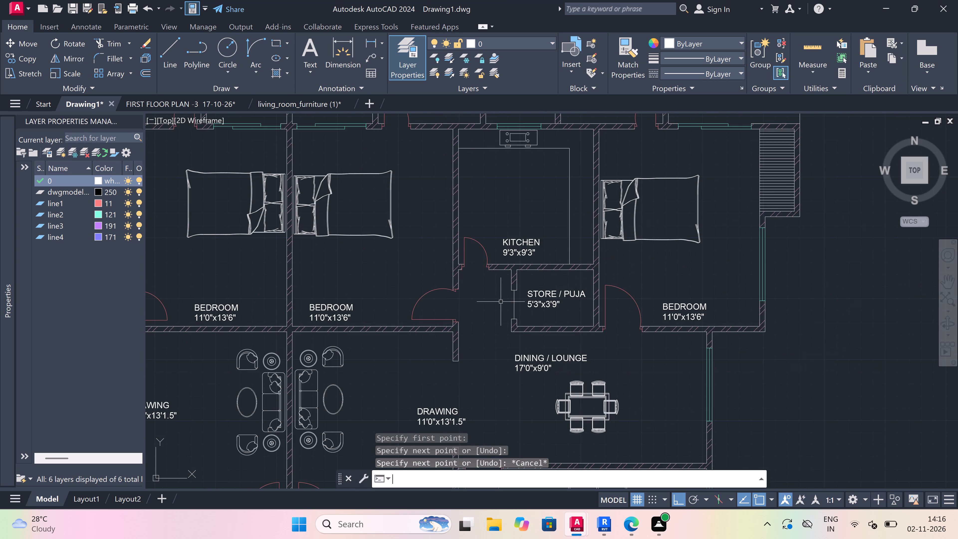
scroll(501, 301, down, 4)
scroll(321, 299, up, 5)
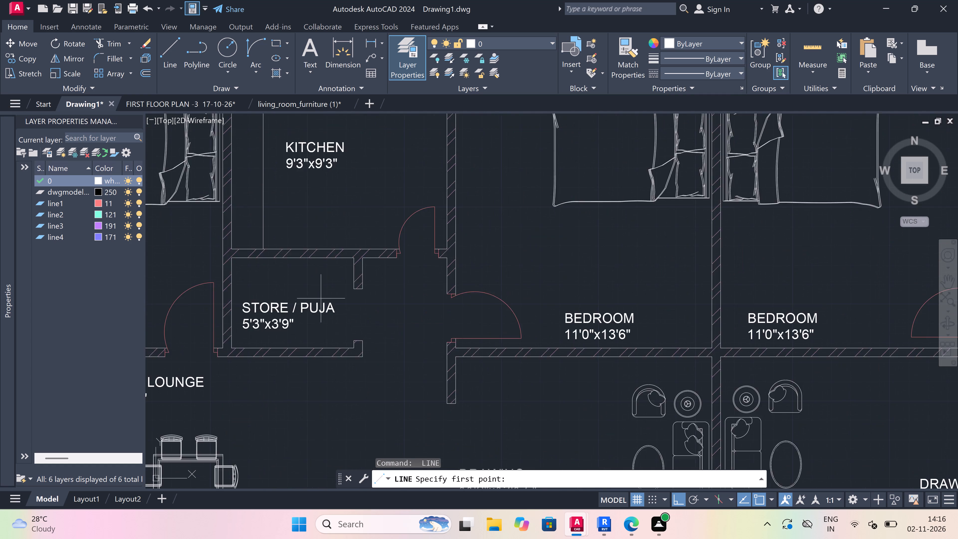
click(379, 284)
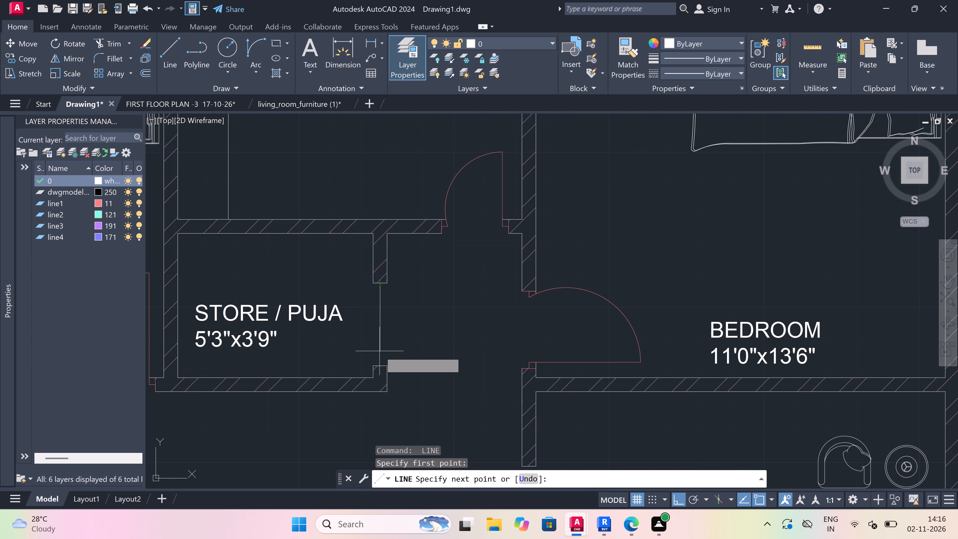
scroll(379, 354, up, 2)
click(380, 384)
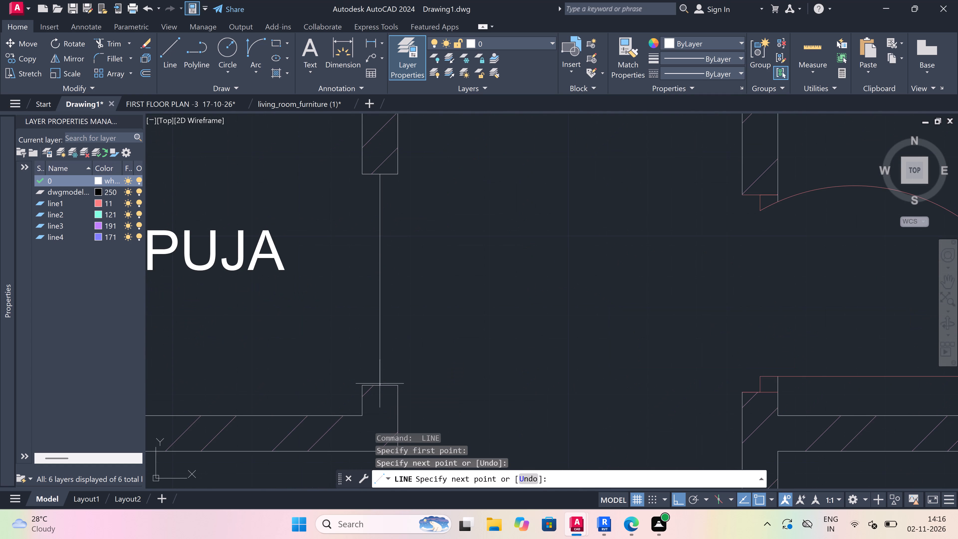
key(Escape)
Examine the whole first floor plan again to check the store openings, furniture and room labels in all four flats.
scroll(435, 288, down, 9)
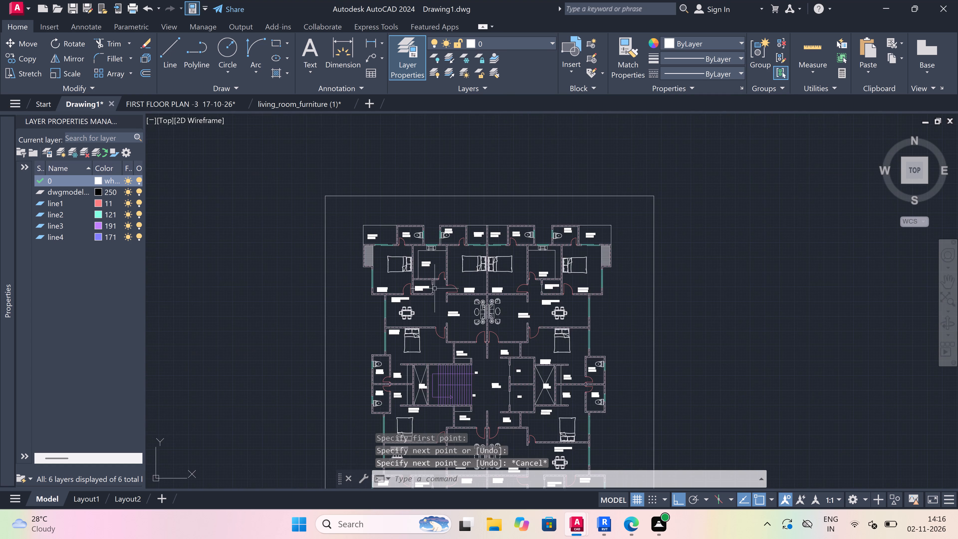
scroll(435, 288, down, 2)
scroll(417, 368, up, 2)
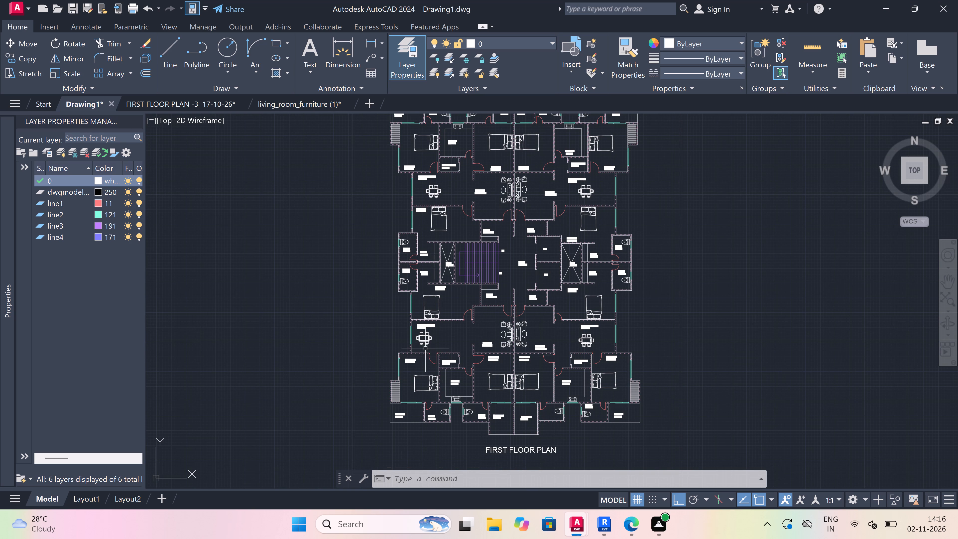
scroll(425, 348, down, 2)
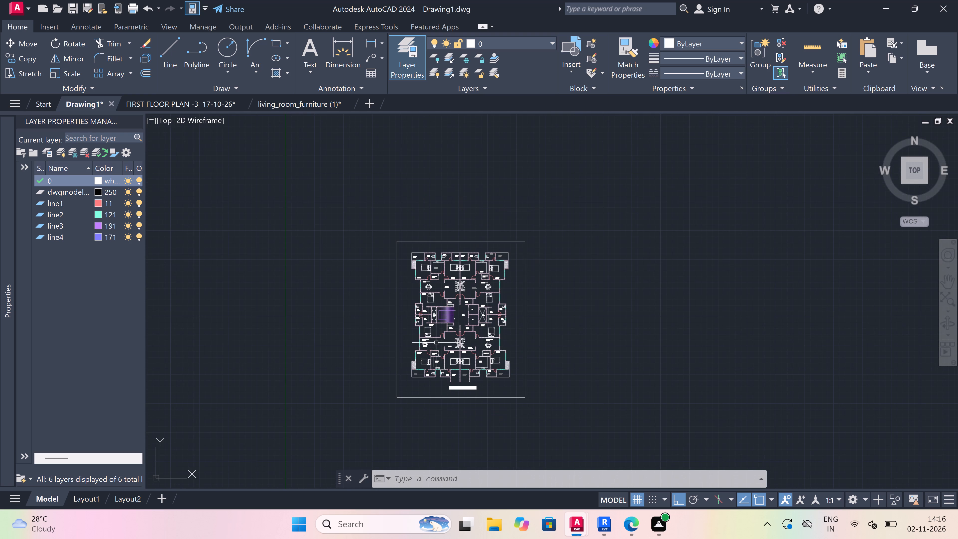
scroll(451, 337, up, 3)
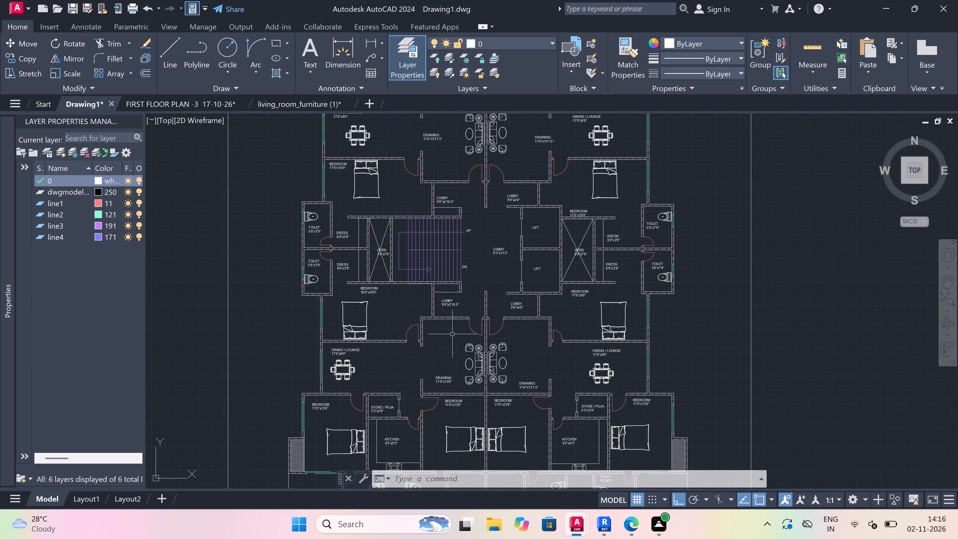
scroll(453, 334, down, 1)
scroll(453, 334, up, 1)
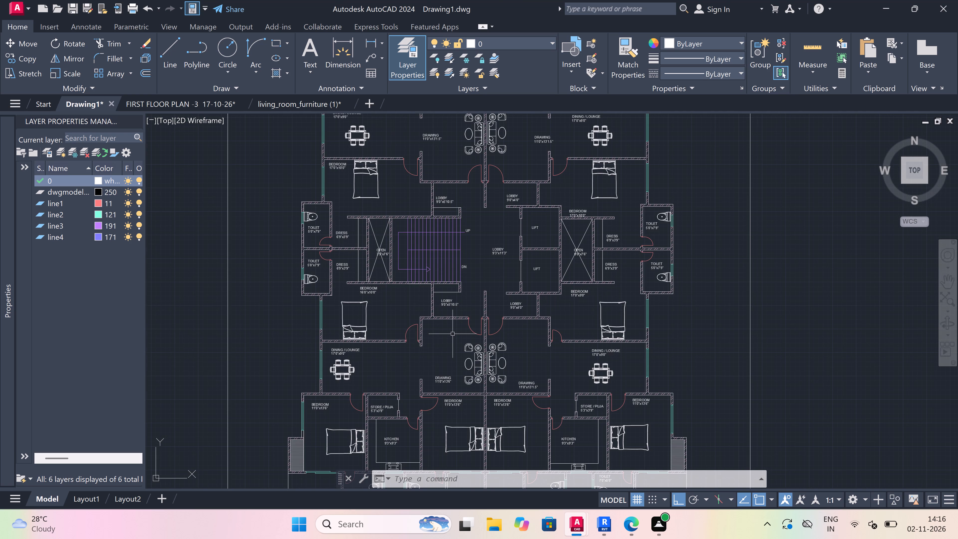
scroll(453, 333, down, 1)
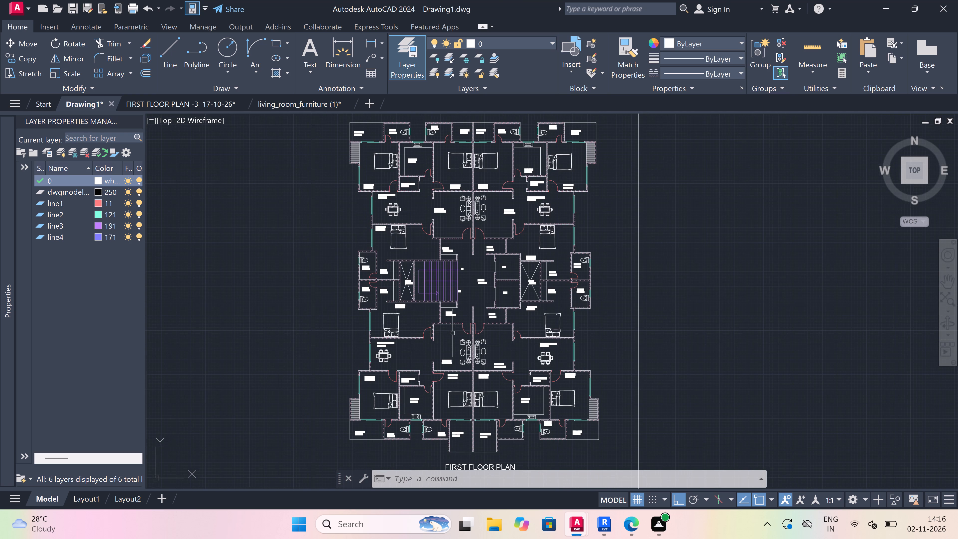
Start a single-sheet plot of the first floor plan using DWG To PDF.pc3 and ISO A4 (297.00 x 210.00 MM) paper.
scroll(453, 333, down, 1)
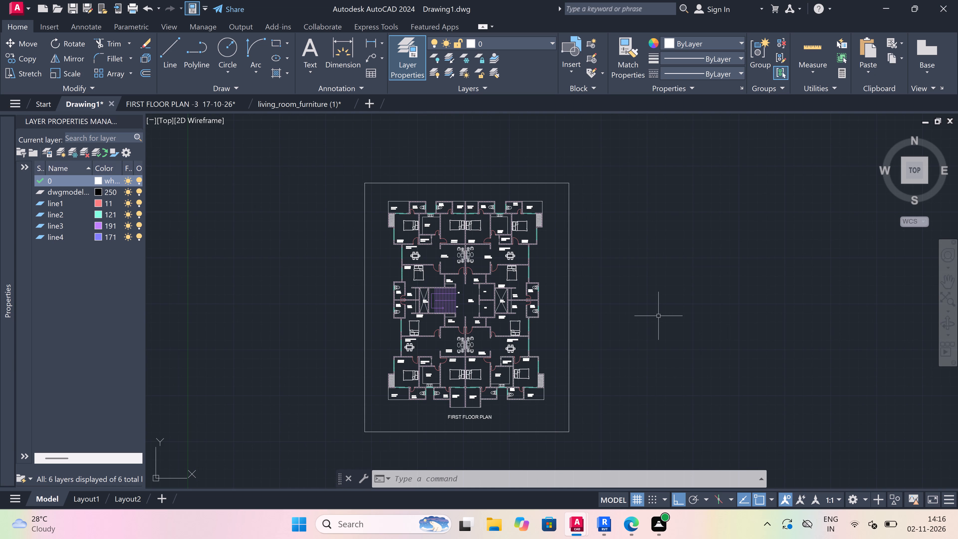
key(ctrl+p)
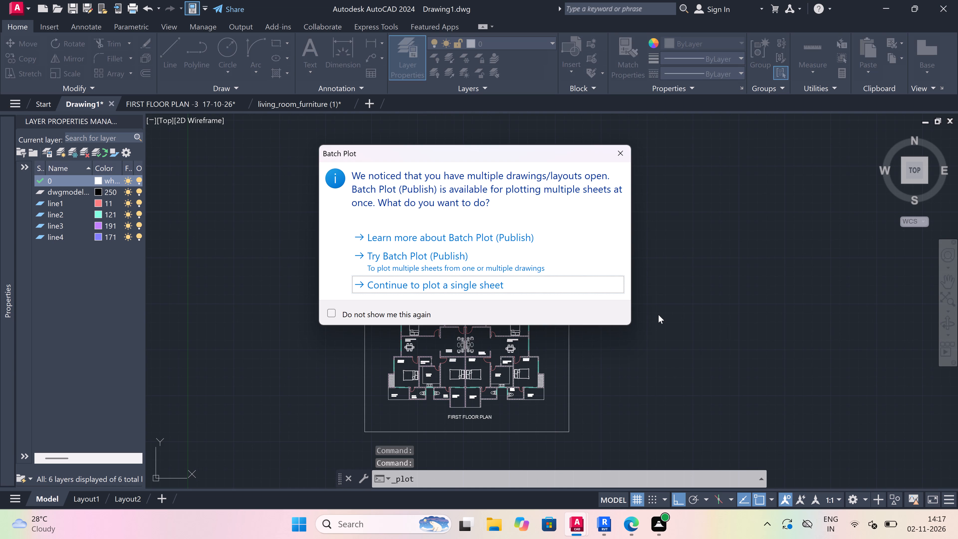
key(Escape)
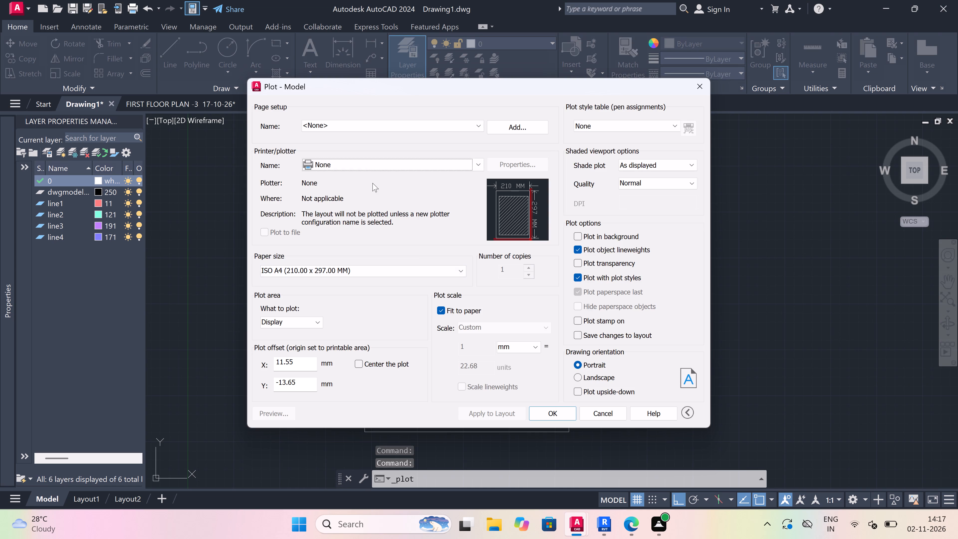
click(370, 163)
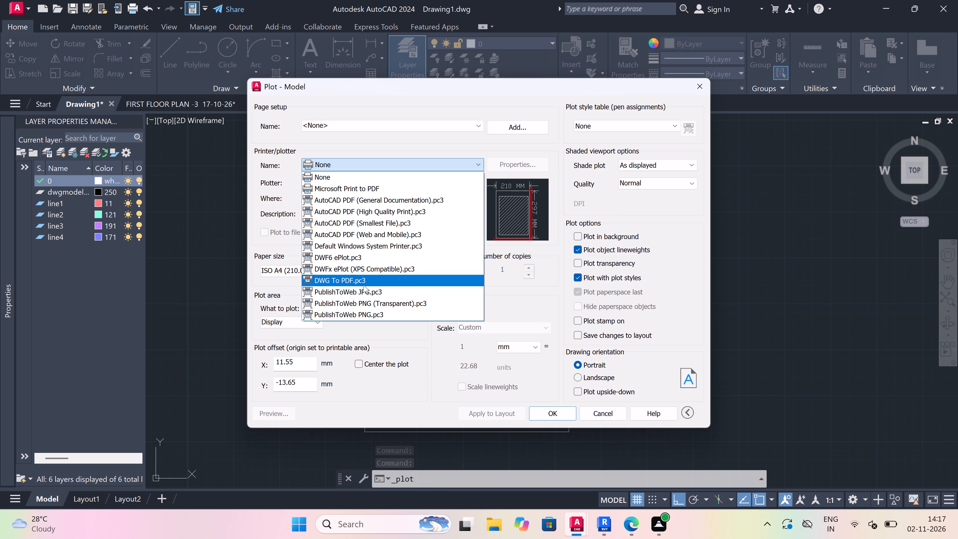
click(363, 283)
click(358, 271)
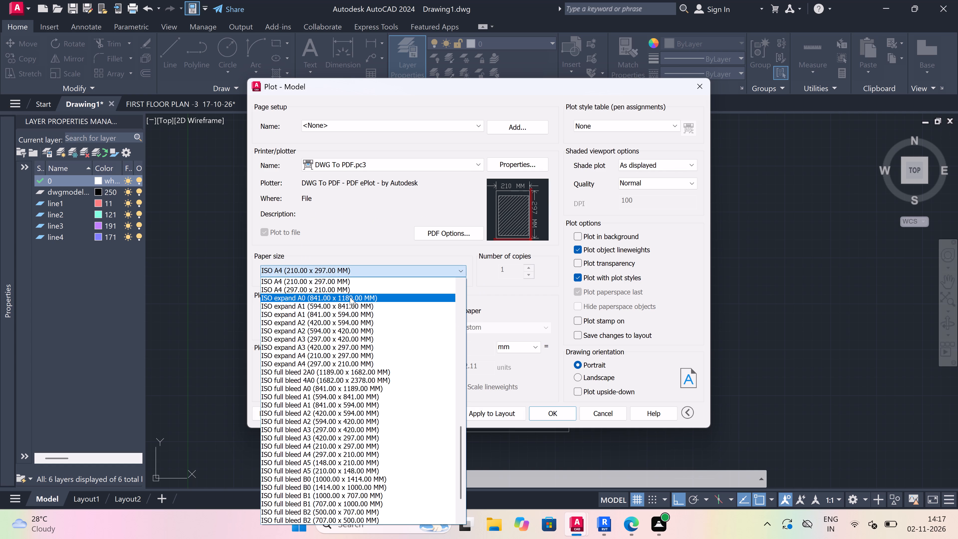
click(339, 289)
Set the plot area to a window around the plan's rectangular border and center the plot.
click(315, 324)
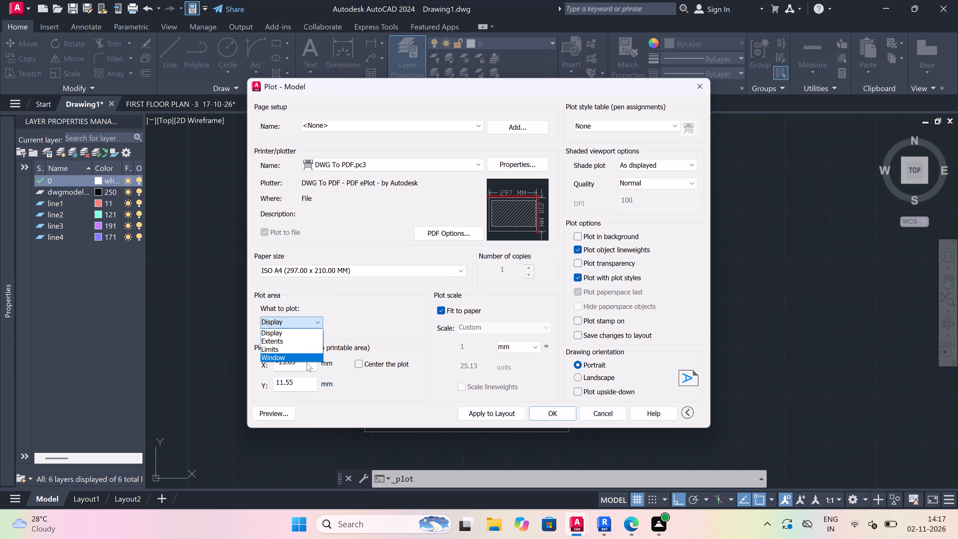
click(307, 361)
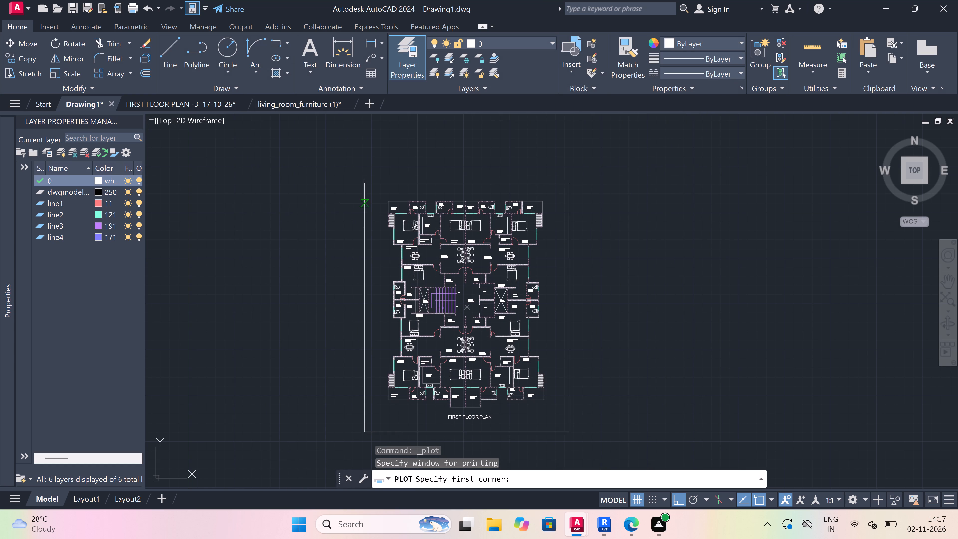
click(359, 182)
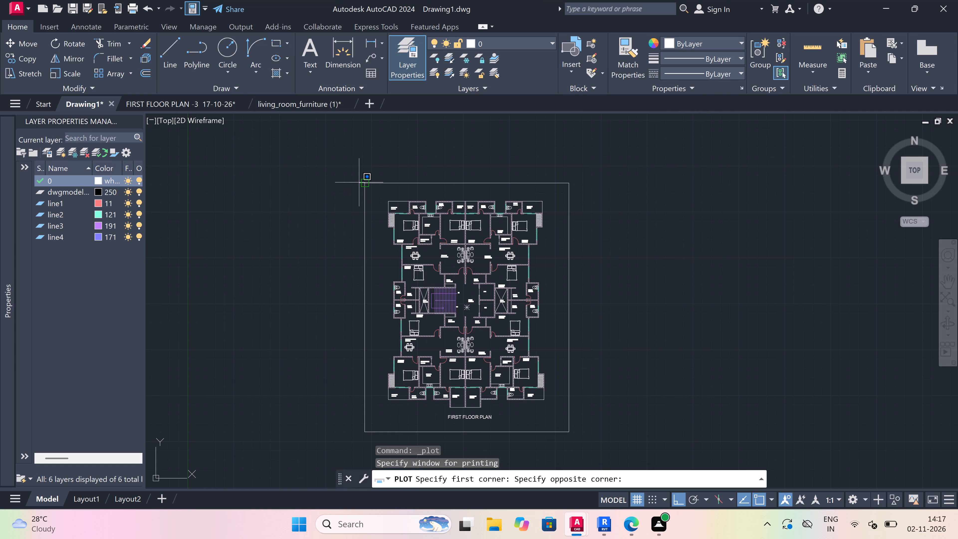
click(570, 431)
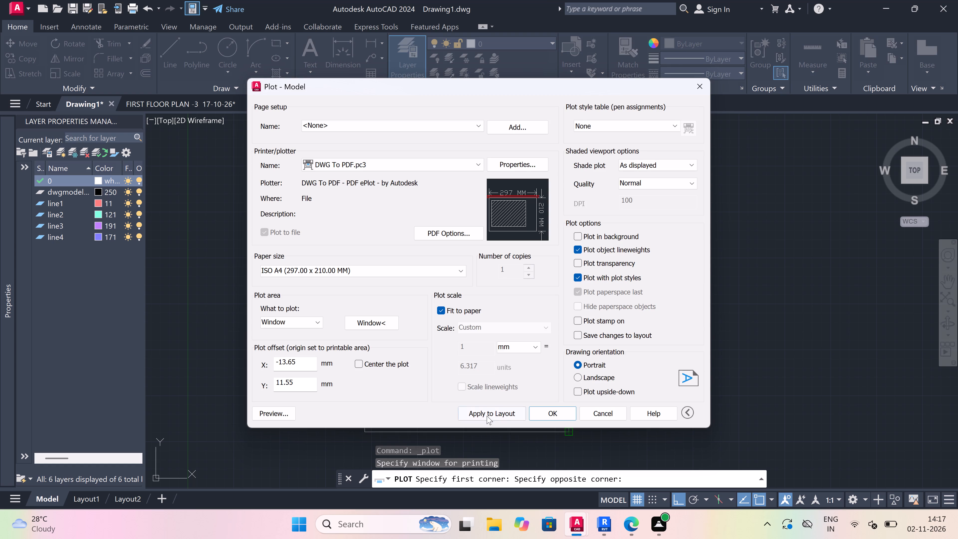
click(358, 363)
Assign the acad.ctb plot style table and apply the plot settings to the layout.
click(615, 125)
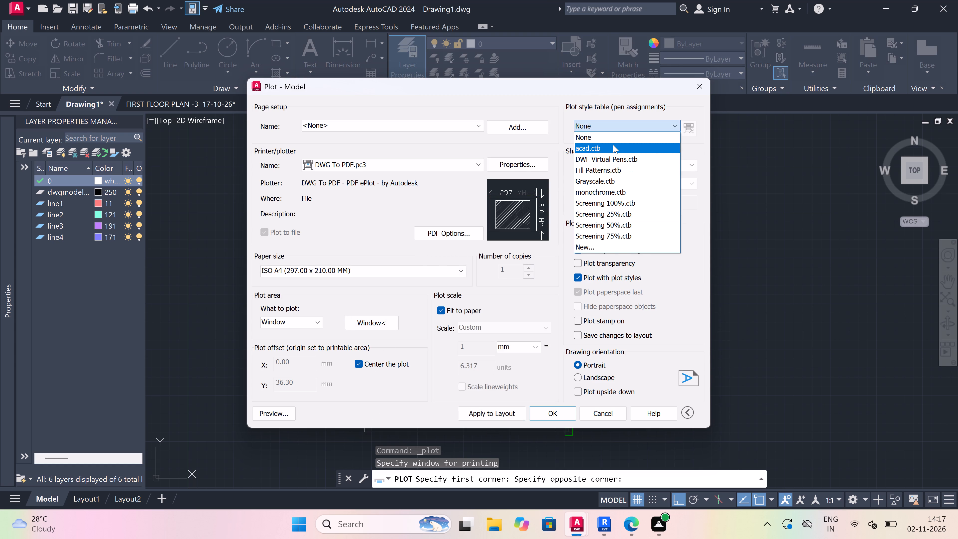
click(613, 145)
click(480, 288)
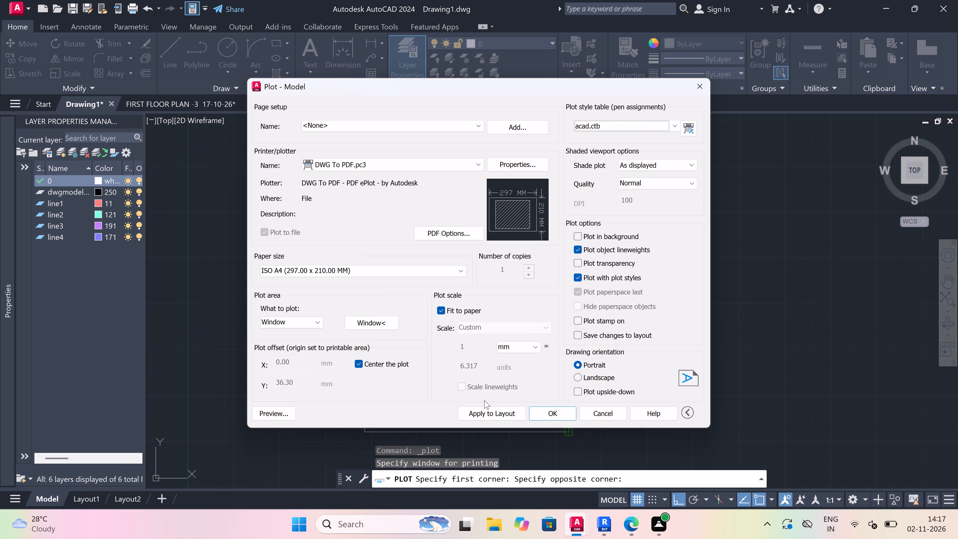
click(485, 412)
Plot the sheet to a PDF in Documents named "first floor plan -1 02-10-26".
click(535, 417)
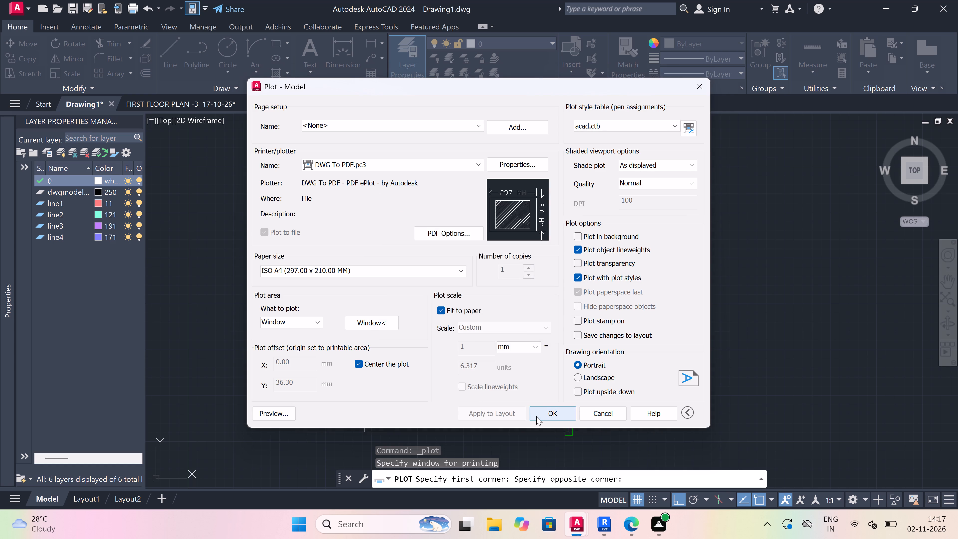
key(BackSpace)
text(first floor plan -1)
key(space)
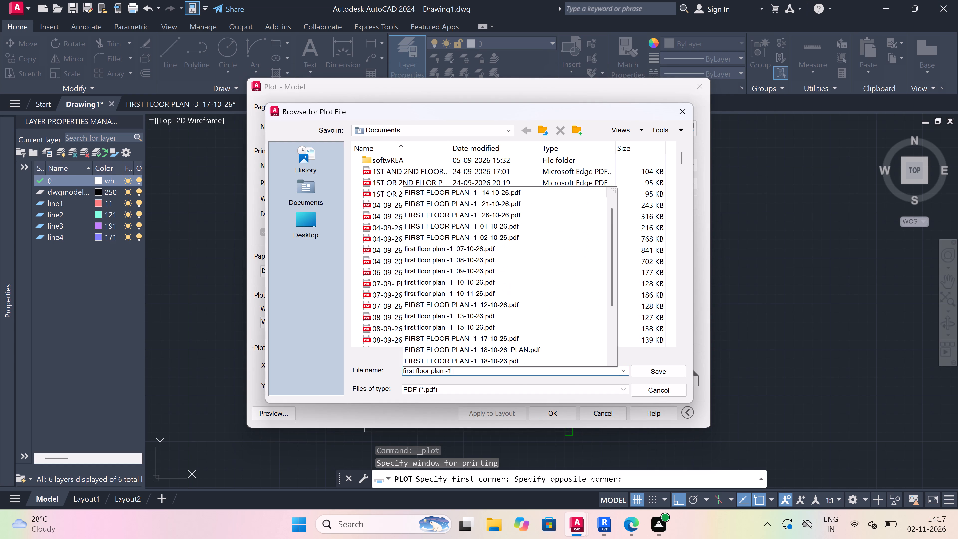
key(space)
key(space)
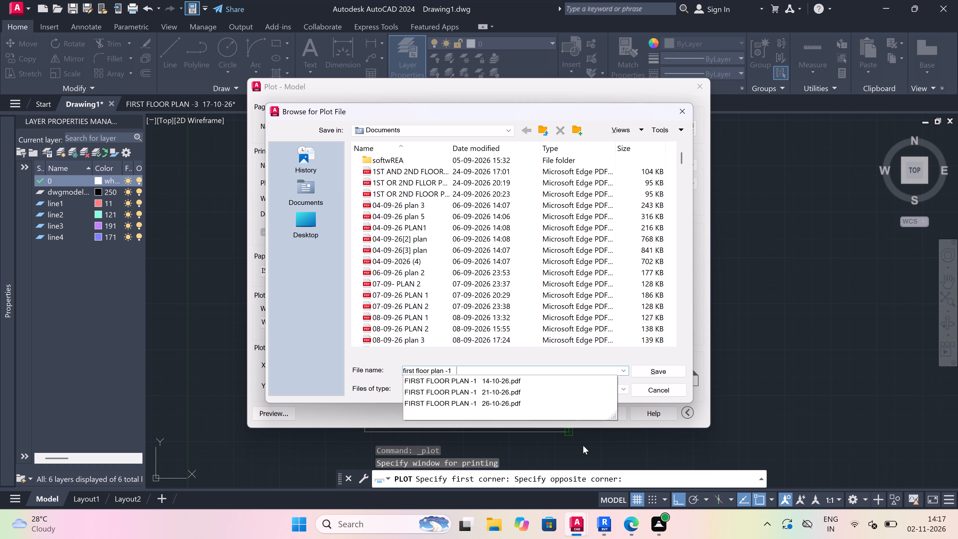
text(02-10-26)
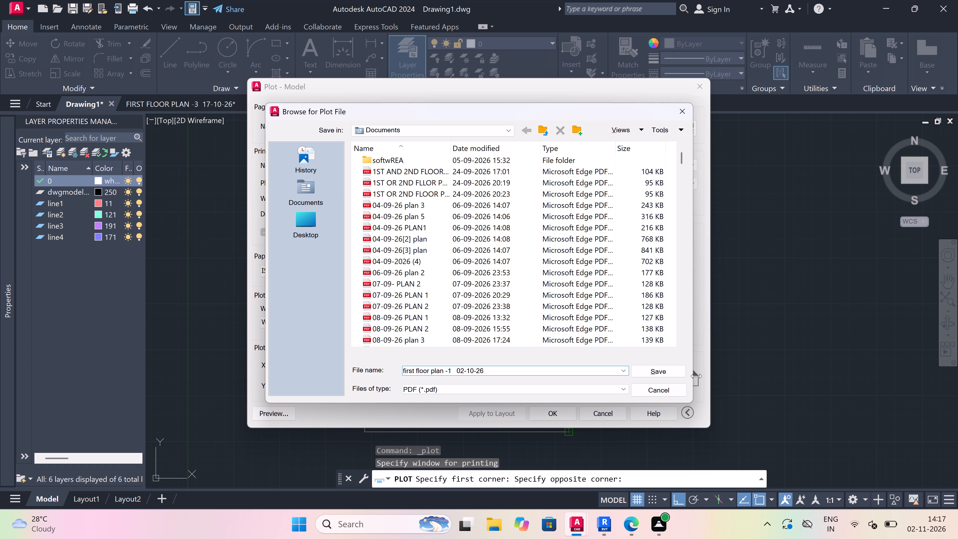
click(666, 374)
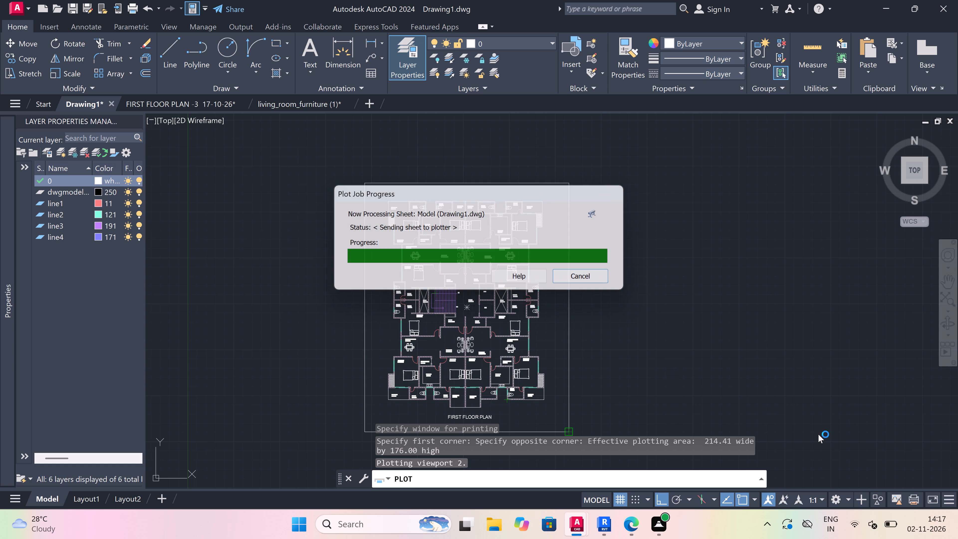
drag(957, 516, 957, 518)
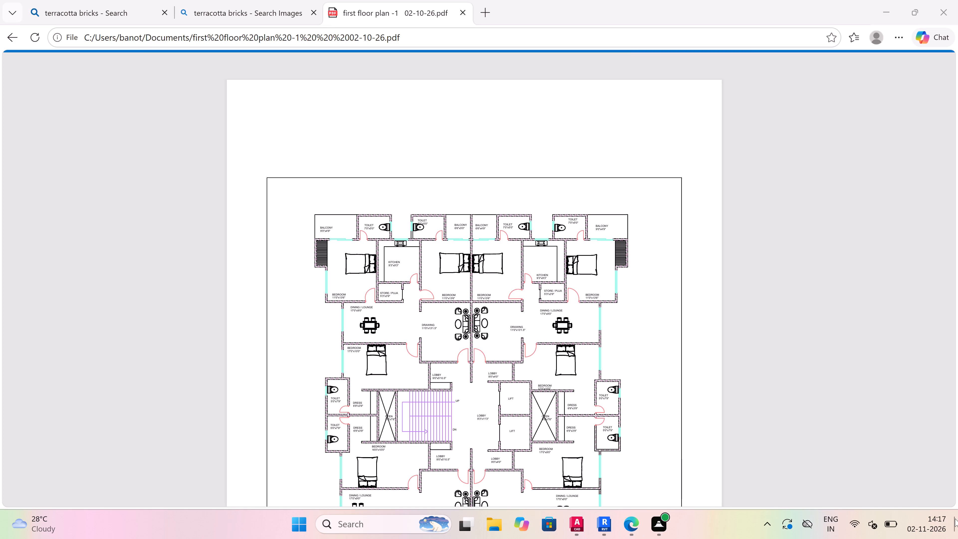
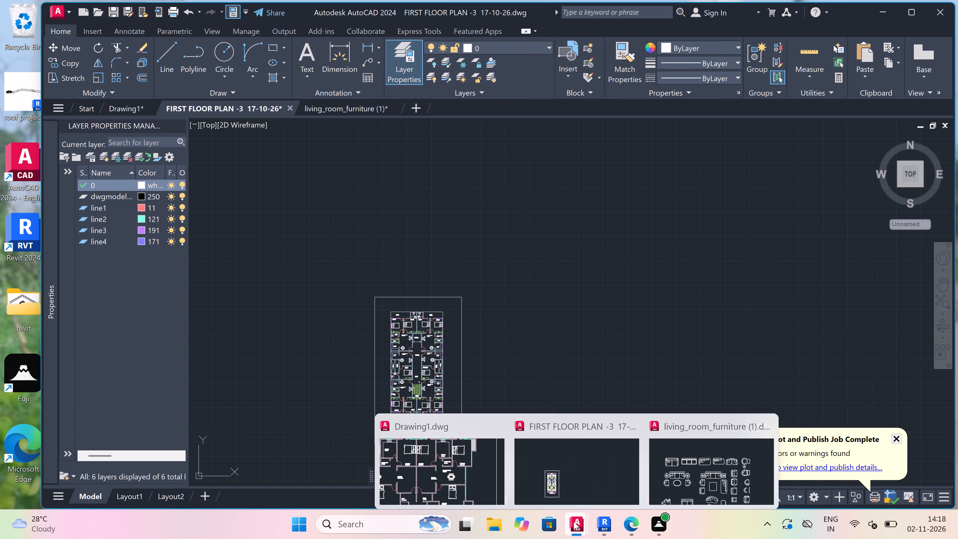
Switch to Drawing1 and run a single-sheet plot with the existing DWG To PDF.pc3, ISO A4 portrait window settings.
click(451, 457)
scroll(475, 251, down, 2)
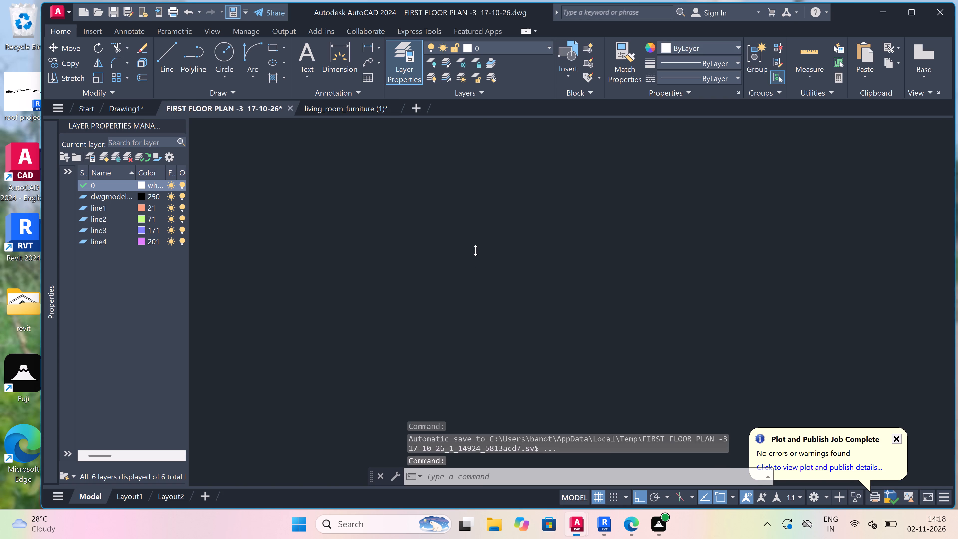
scroll(541, 261, up, 1)
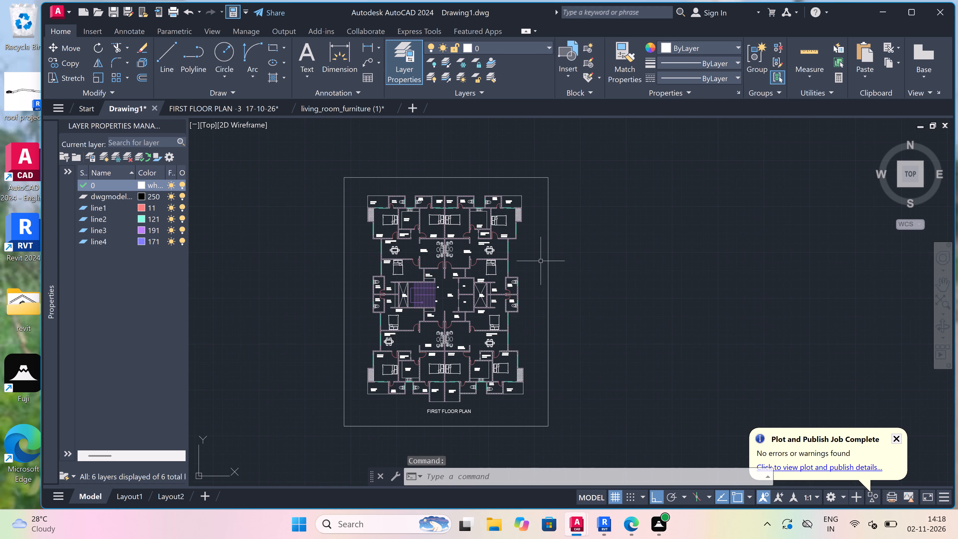
scroll(541, 261, down, 1)
key(Escape)
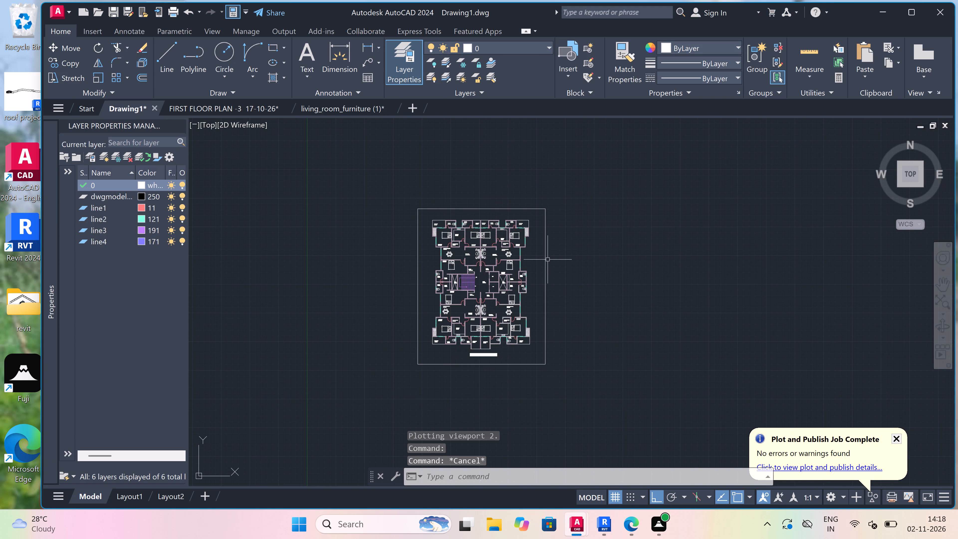
key(ctrl+p)
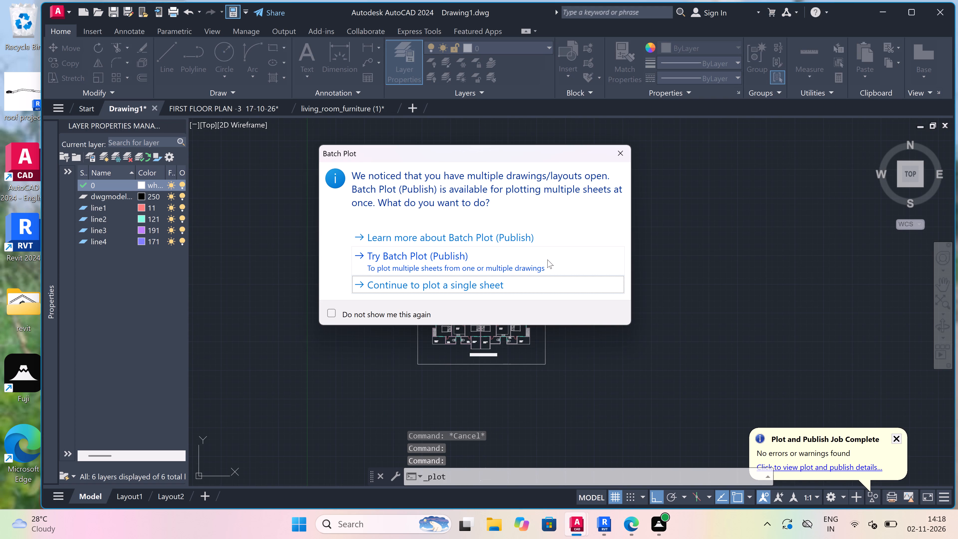
key(Escape)
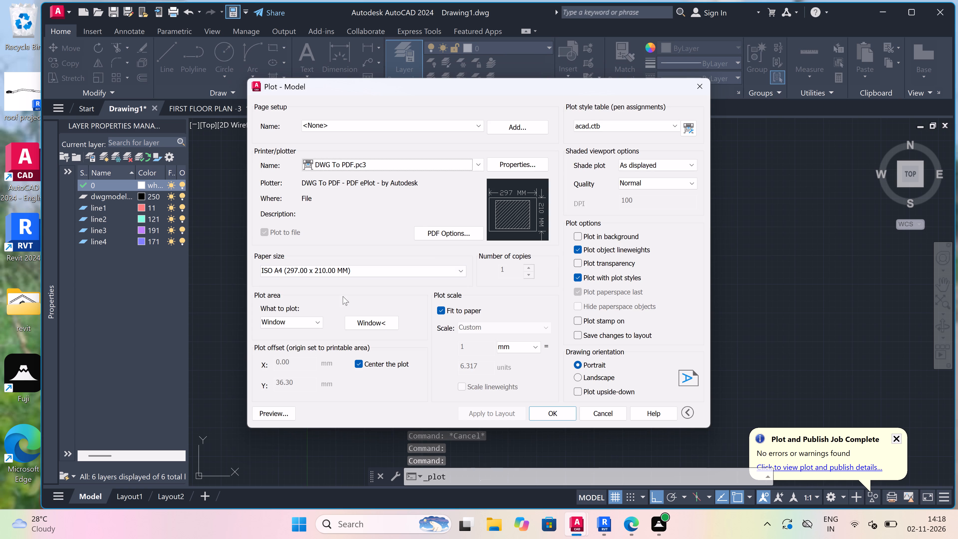
click(553, 409)
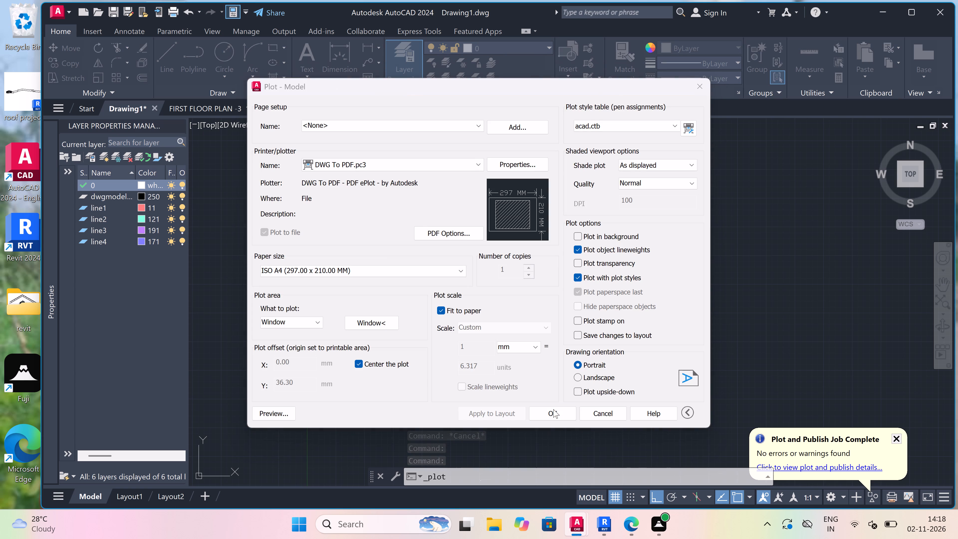
Save the plot as a PDF in Documents named "first floor plan -1 02-10-26".
key(BackSpace)
text(first floor plan 01-10-26)
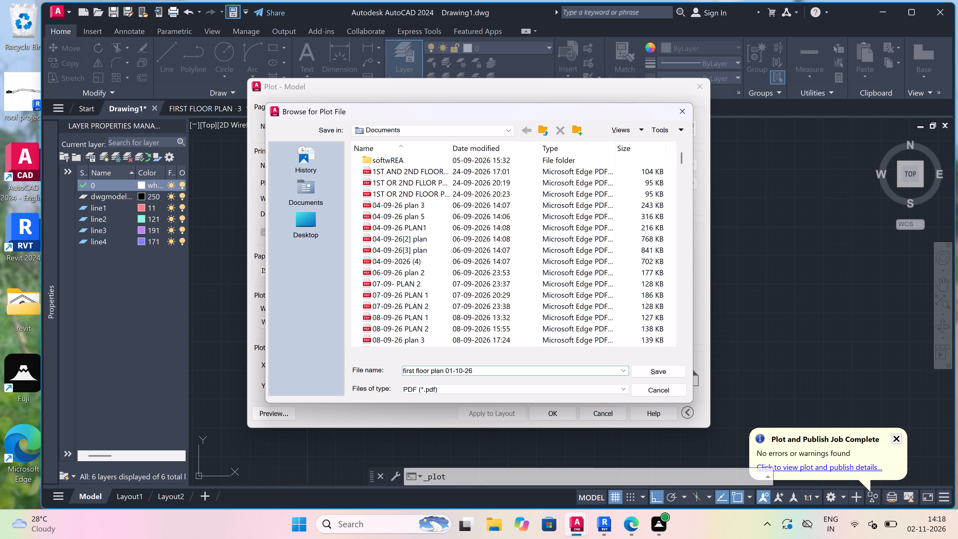
click(447, 369)
click(449, 370)
key(BackSpace)
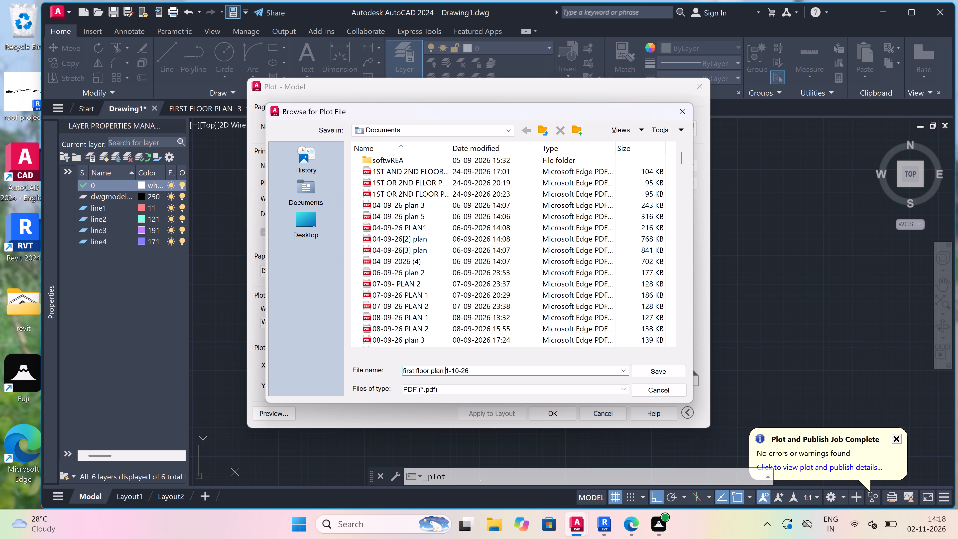
key(minus)
click(451, 371)
key(space)
key(space)
key(space)
key(space)
text(0)
key(2)
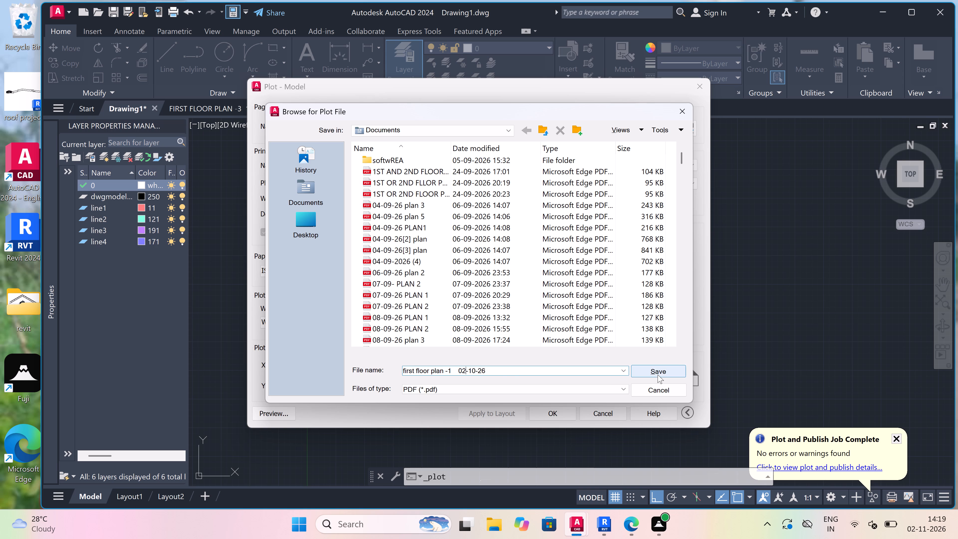
click(658, 375)
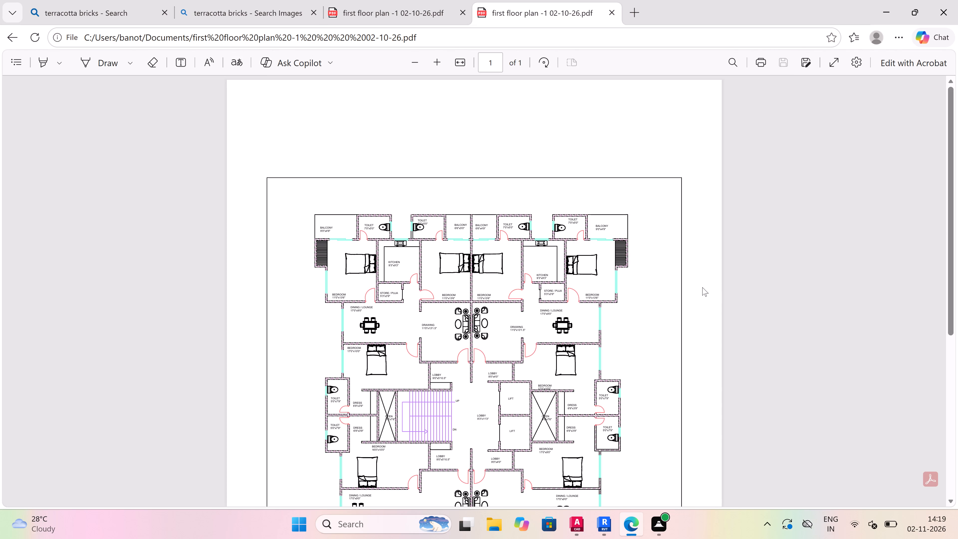
Review the plotted first floor plan PDF from top to bottom and close the browser window.
scroll(627, 323, down, 6)
scroll(627, 323, up, 2)
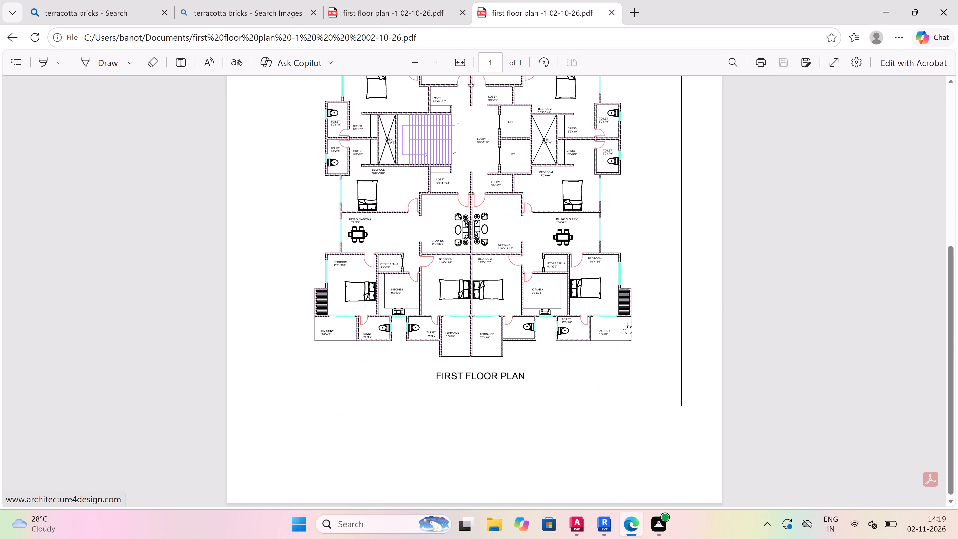
scroll(627, 323, up, 4)
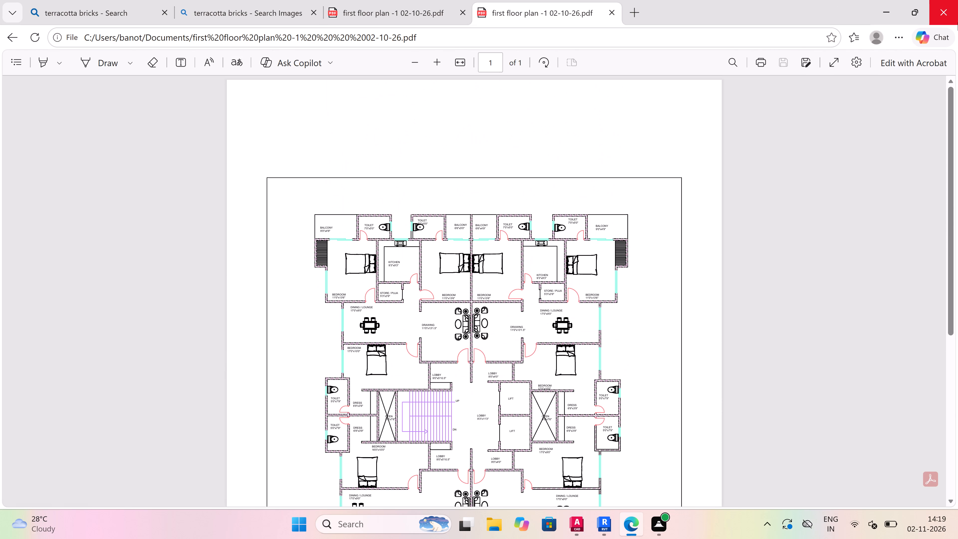
click(941, 21)
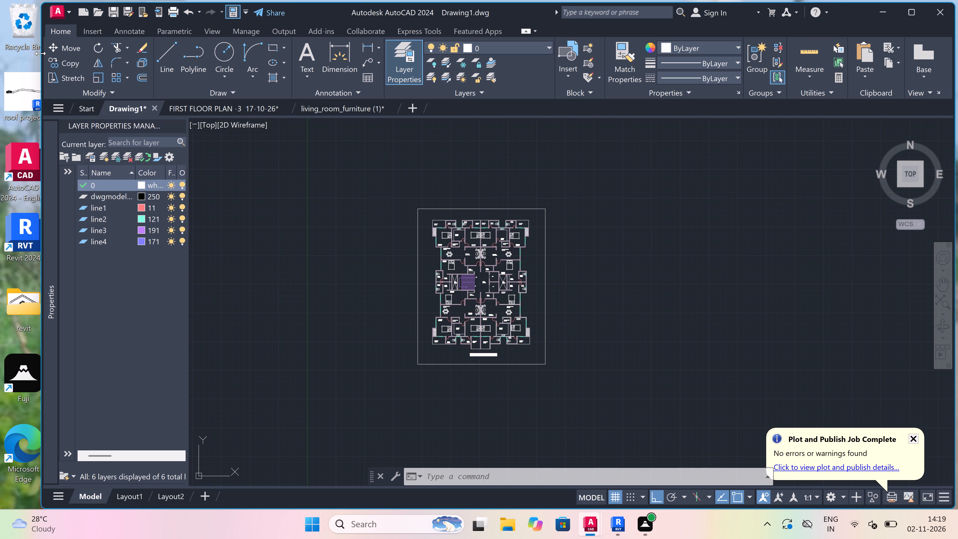
Maximize the AutoCAD window and save Drawing1 in Downloads as an AutoCAD 2018 drawing named "first floor plan -1 02-11-26".
click(910, 8)
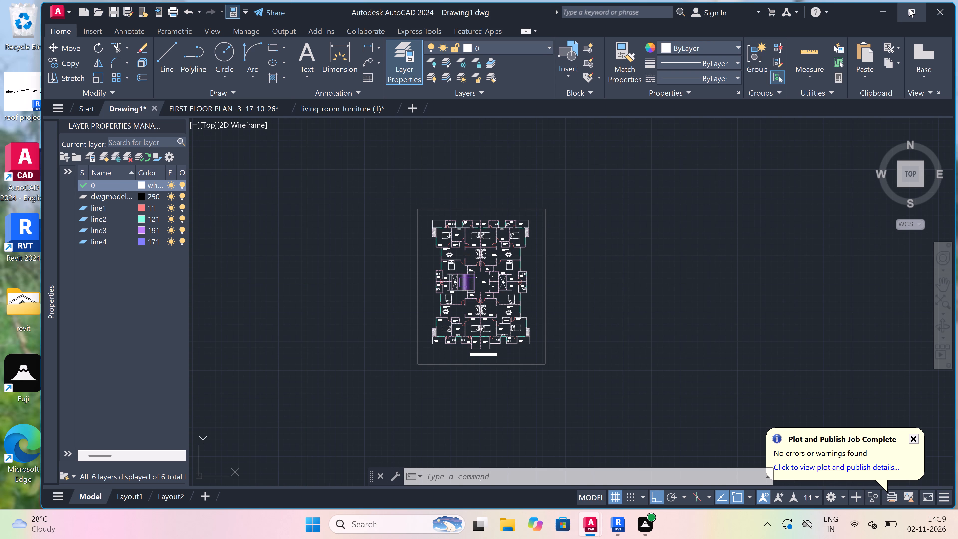
click(14, 7)
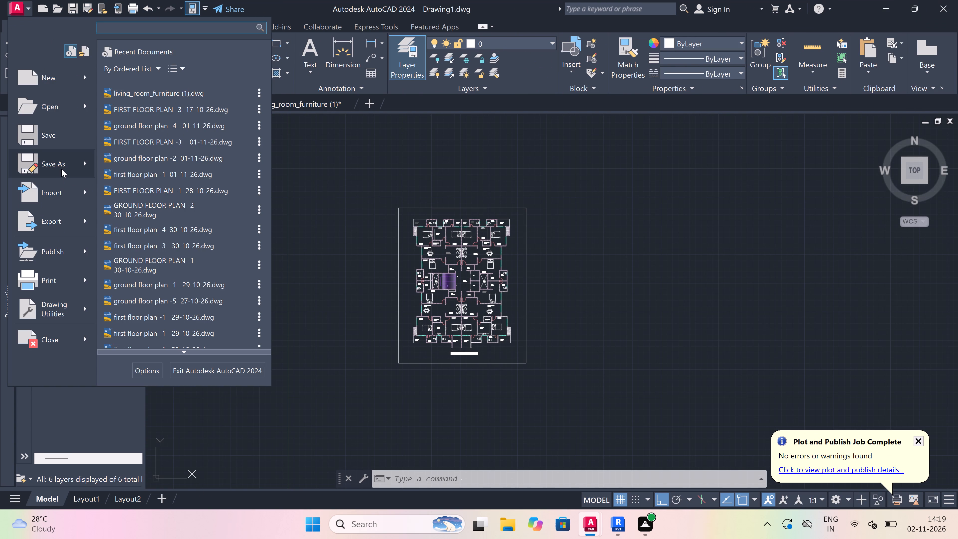
click(60, 166)
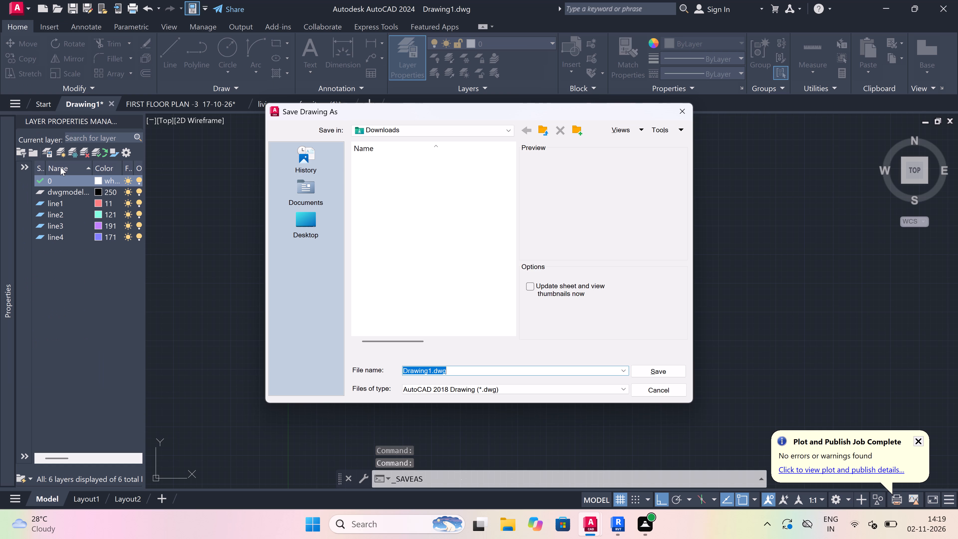
key(BackSpace)
text(first floor plan 0)
key(BackSpace)
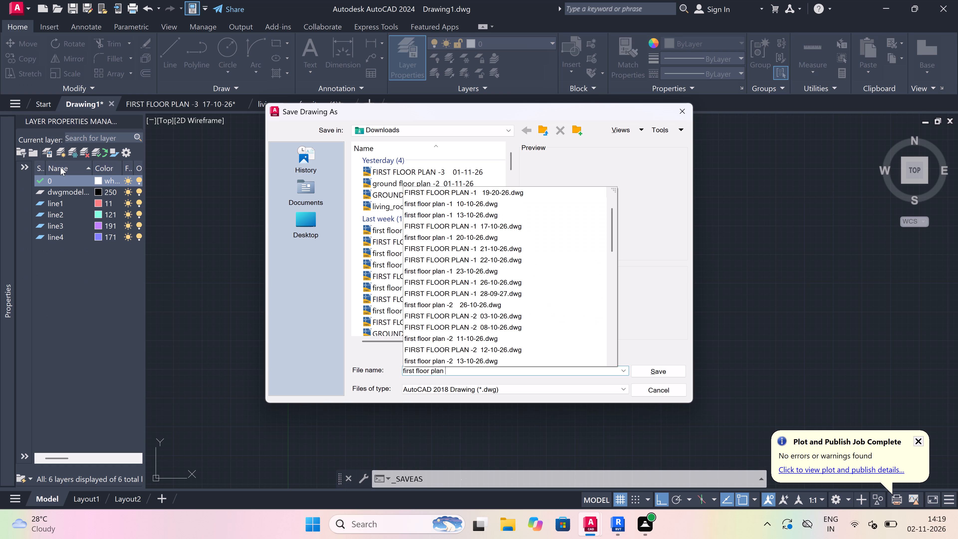
key(minus)
text(2)
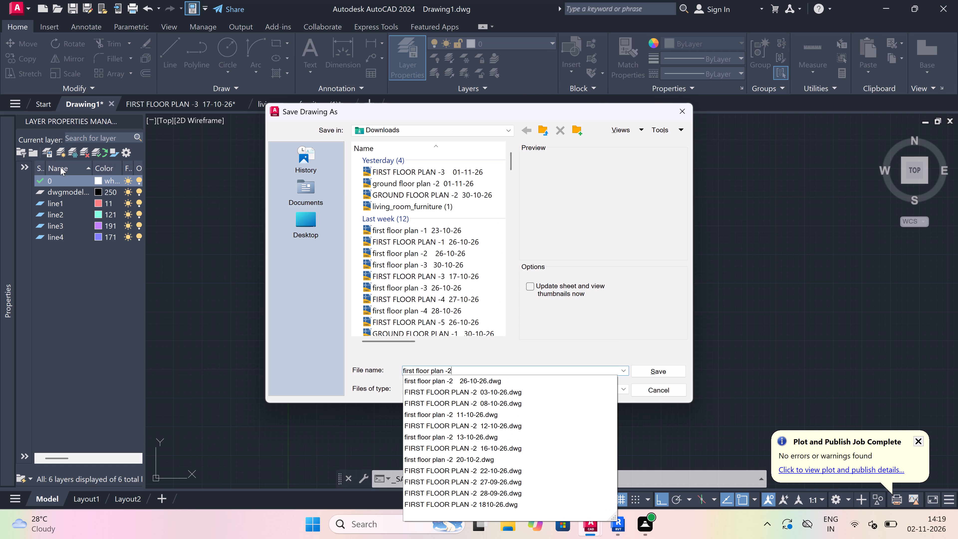
key(space)
key(space)
key(space)
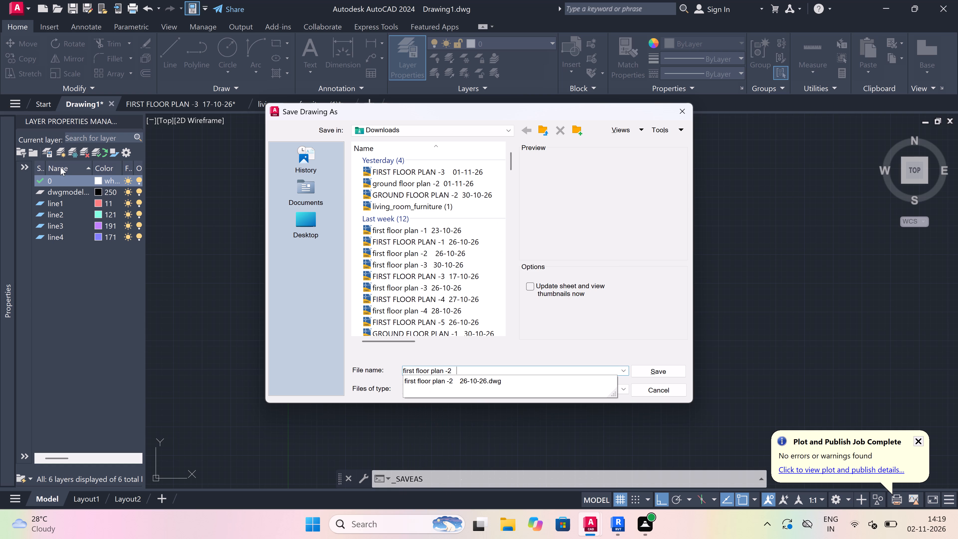
key(BackSpace)
key(BackSpace)
key(BackSpace)
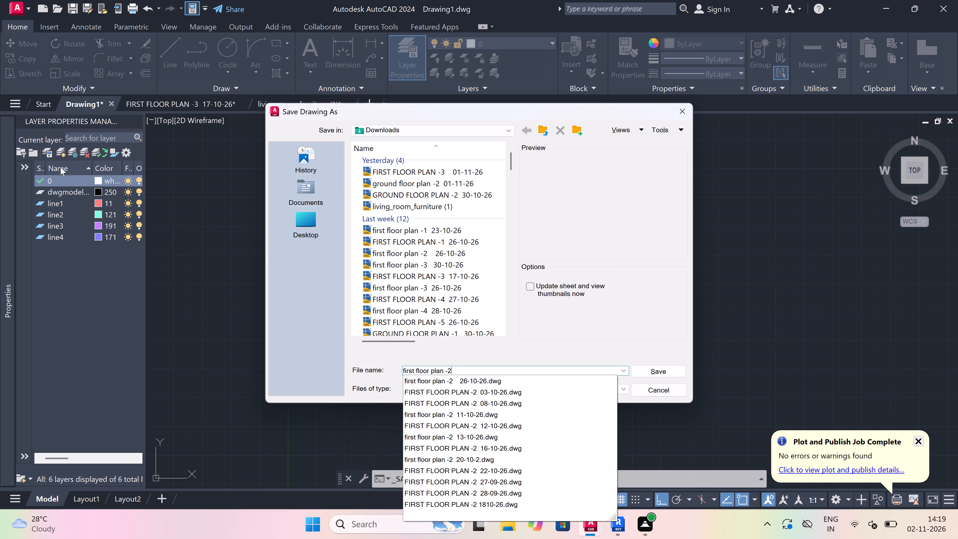
key(BackSpace)
text(1)
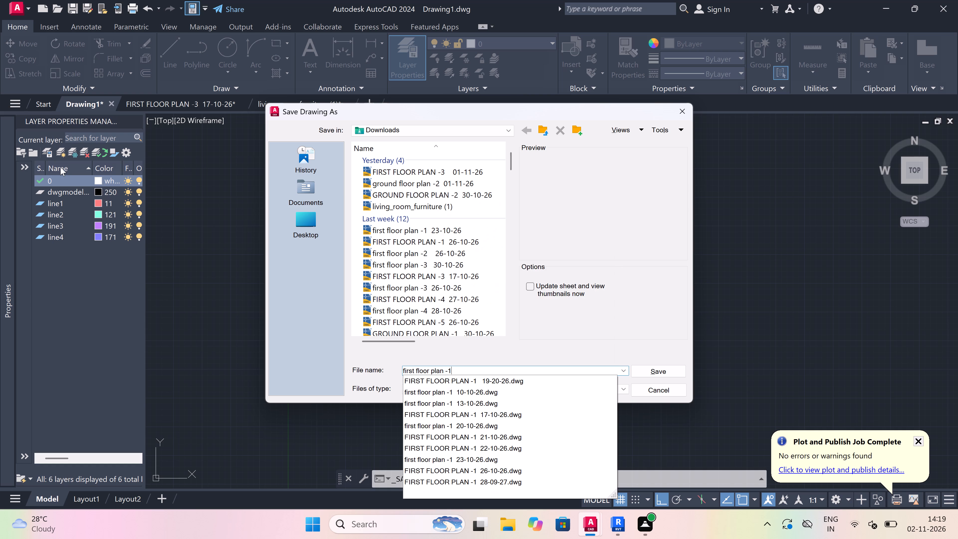
key(space)
key(space)
key(space)
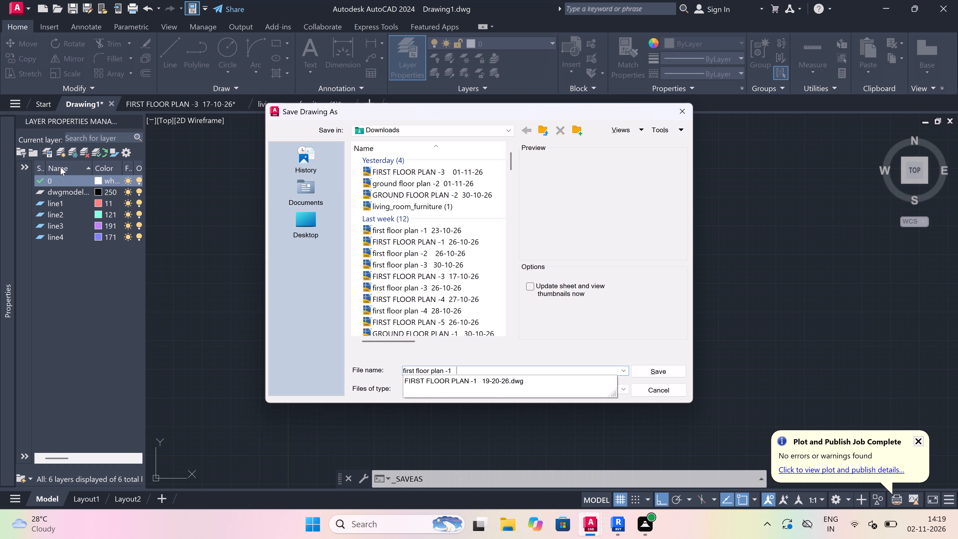
text(02-1)
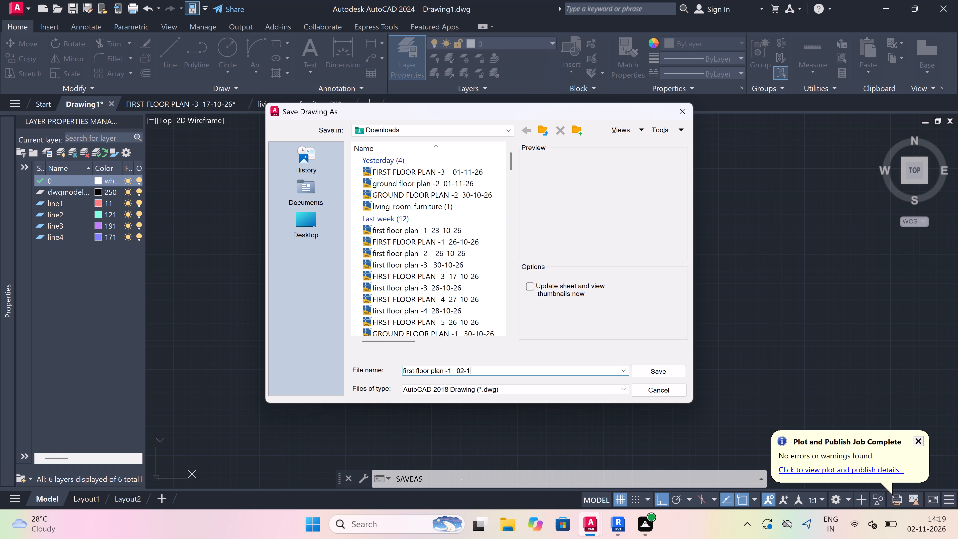
text(1-1)
key(BackSpace)
text(26)
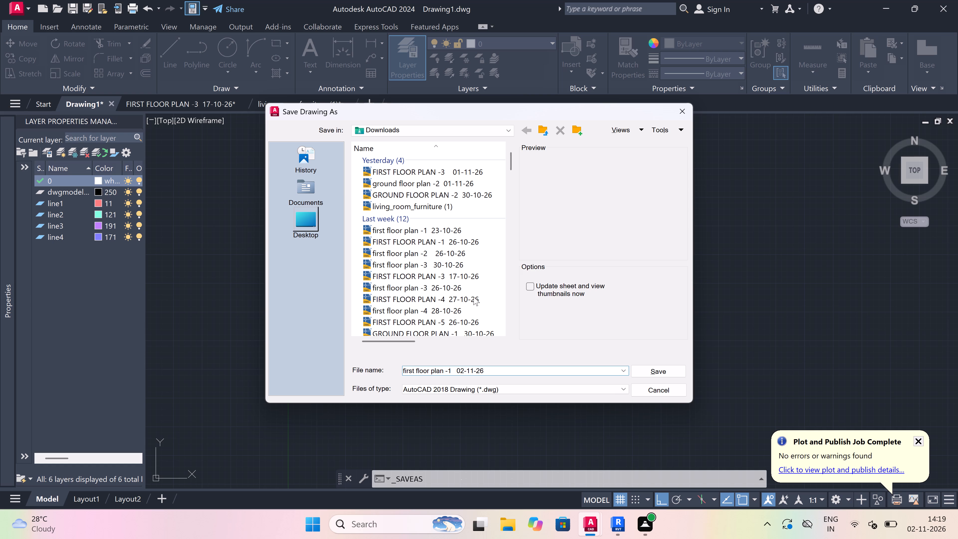
click(672, 370)
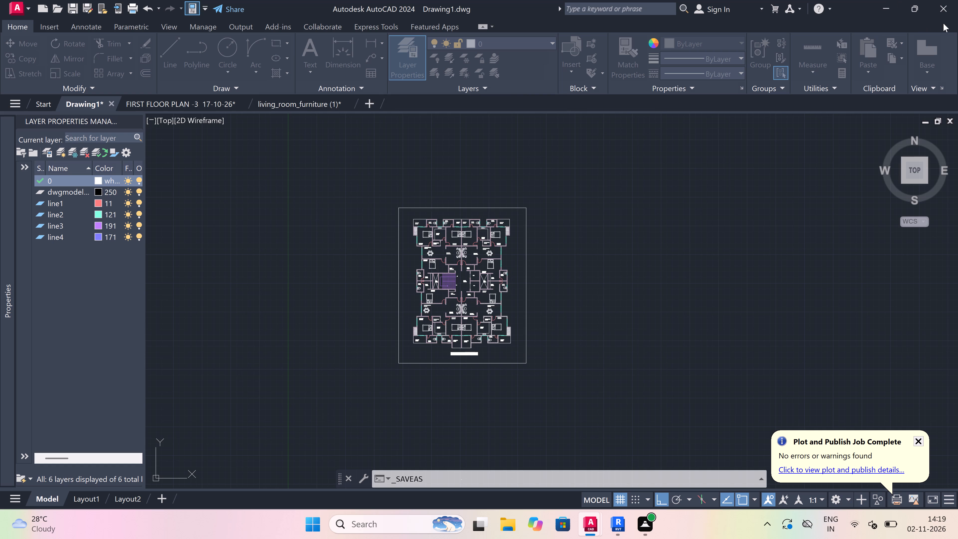
Quit AutoCAD, discarding the changes to FIRST FLOOR PLAN -3 17-10-26 and living_room_furniture (1).
click(952, 1)
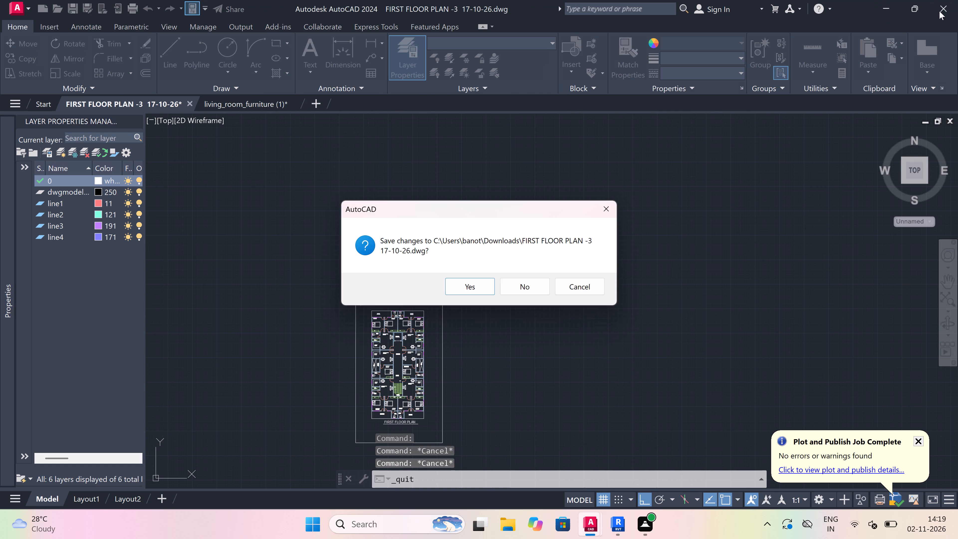
drag(529, 281, 539, 280)
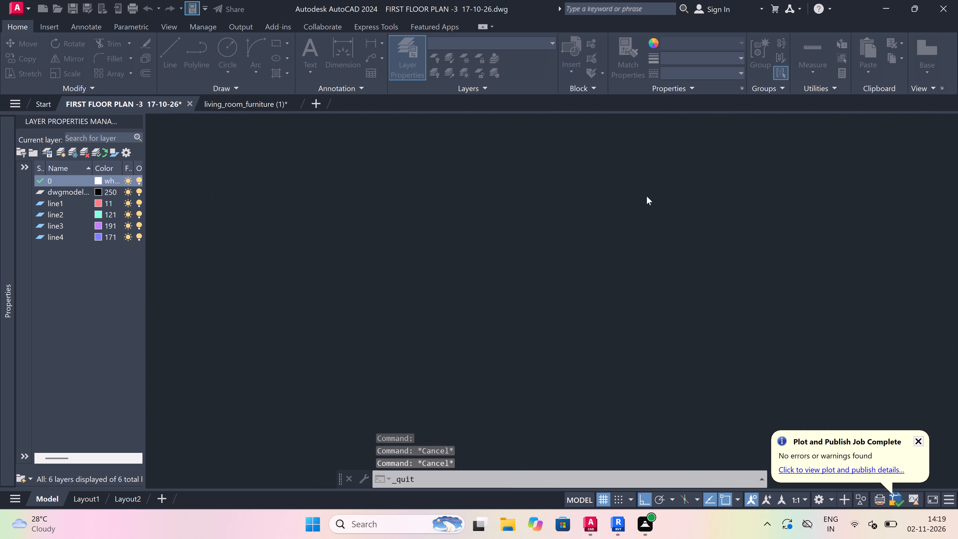
click(525, 286)
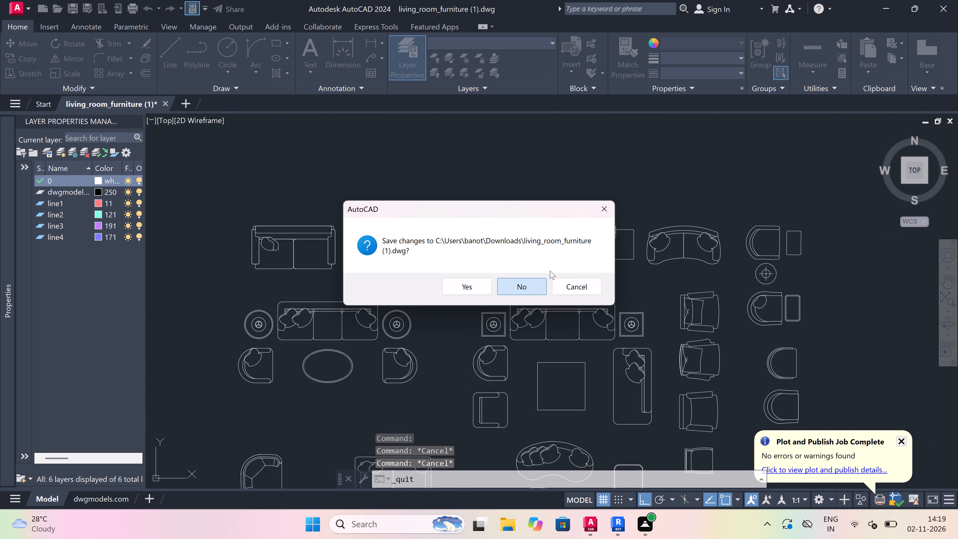